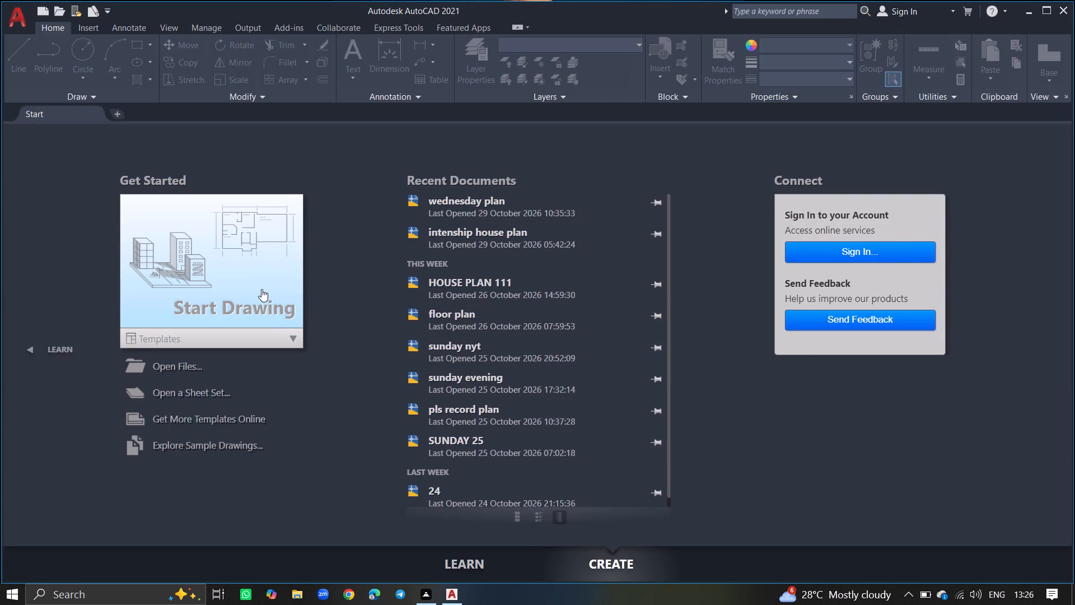
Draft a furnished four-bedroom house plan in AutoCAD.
Start a new blank drawing.
{"action": "left_click", "coordinate": [261, 289]}
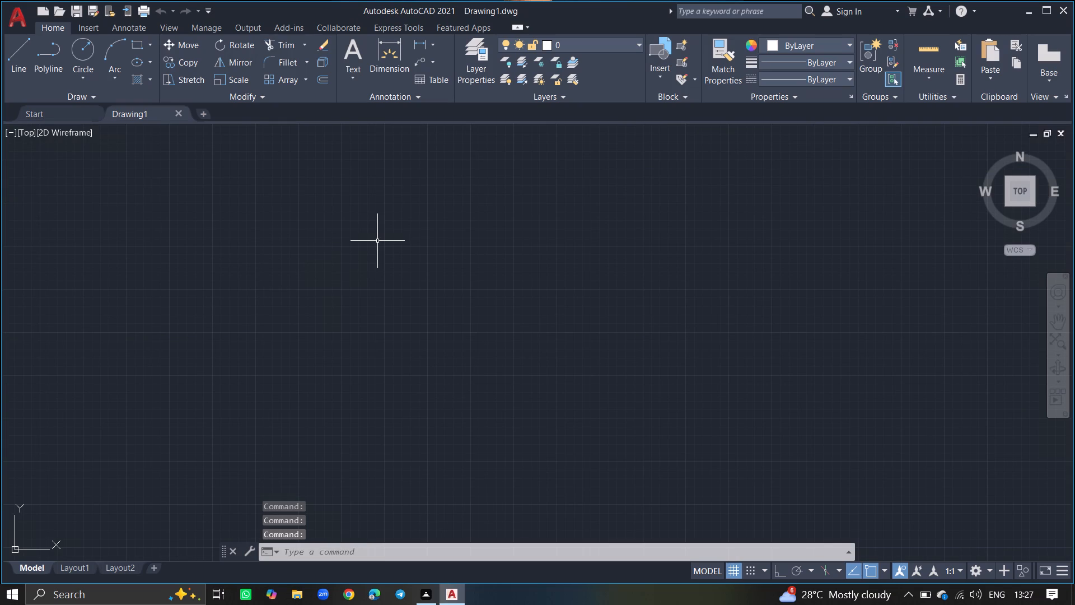
{"action": "left_click", "coordinate": [483, 73]}
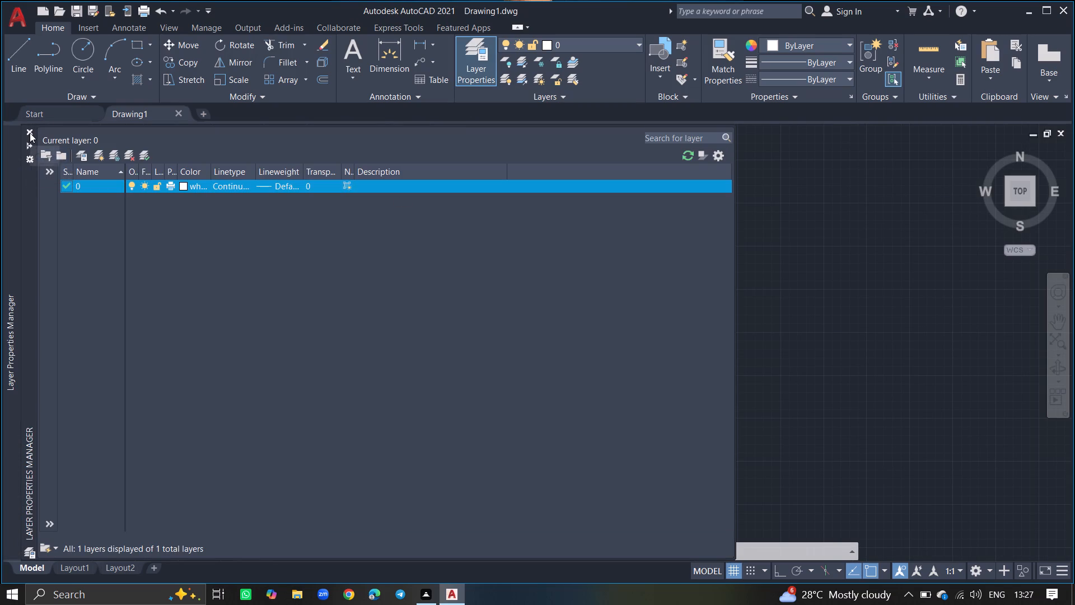
{"action": "left_click", "coordinate": [28, 131]}
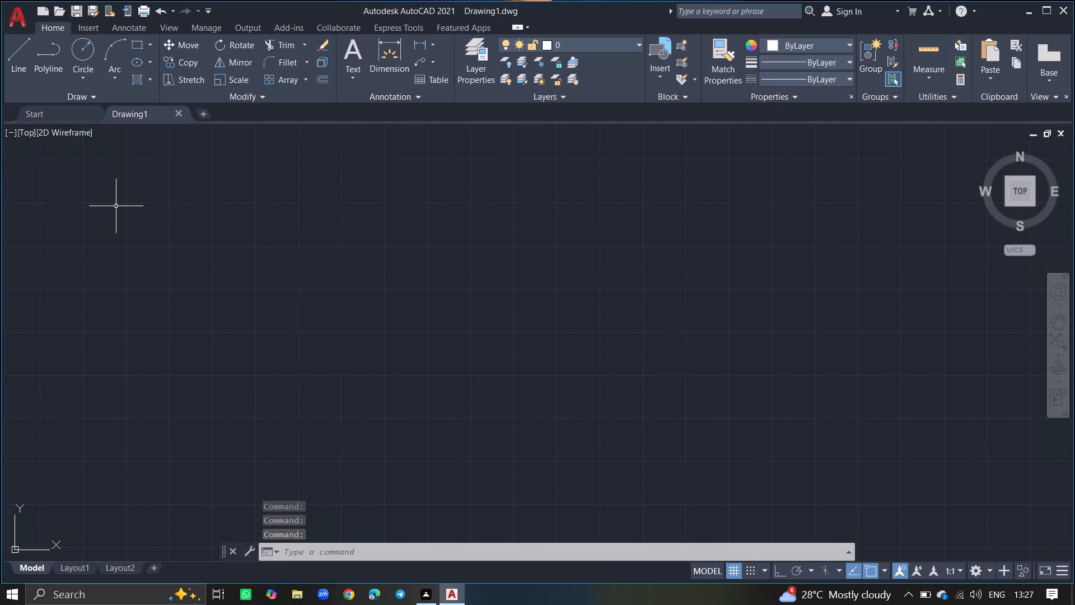
Set the drawing units to Engineering length with 0'-0" precision, keeping millimetres as the insertion scale.
{"action": "type", "text": "UNITS"}
{"action": "key", "text": "Return"}
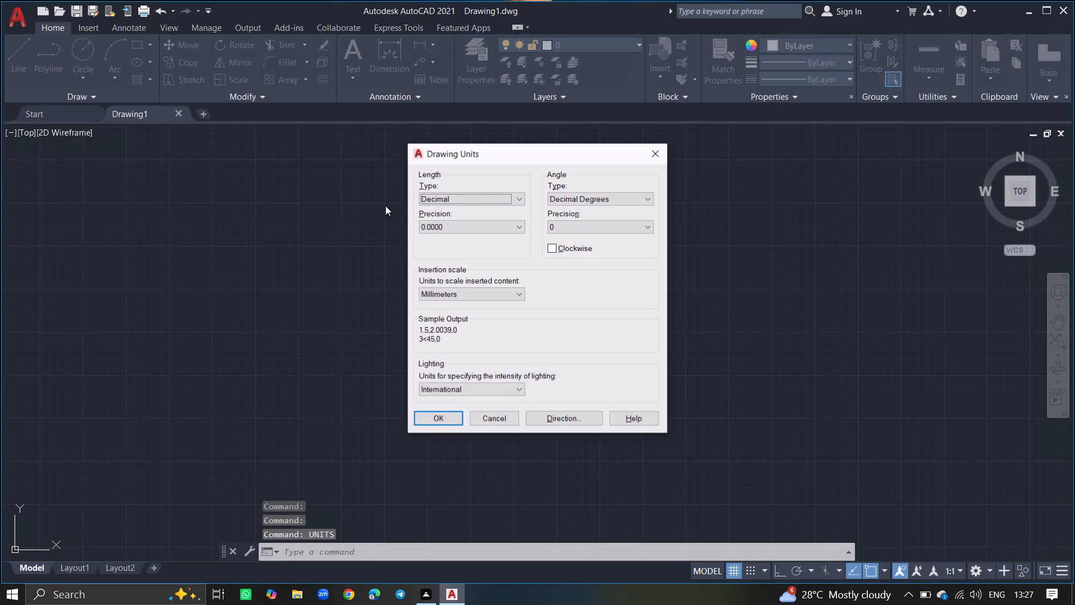
{"action": "left_click", "coordinate": [425, 197]}
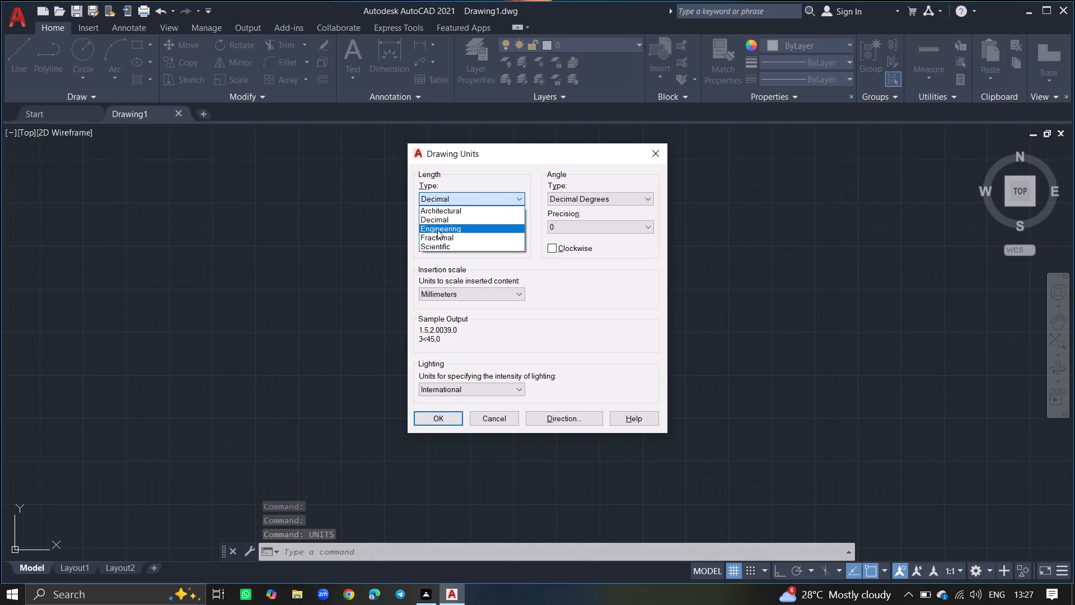
{"action": "left_click", "coordinate": [437, 231]}
{"action": "left_click", "coordinate": [437, 226]}
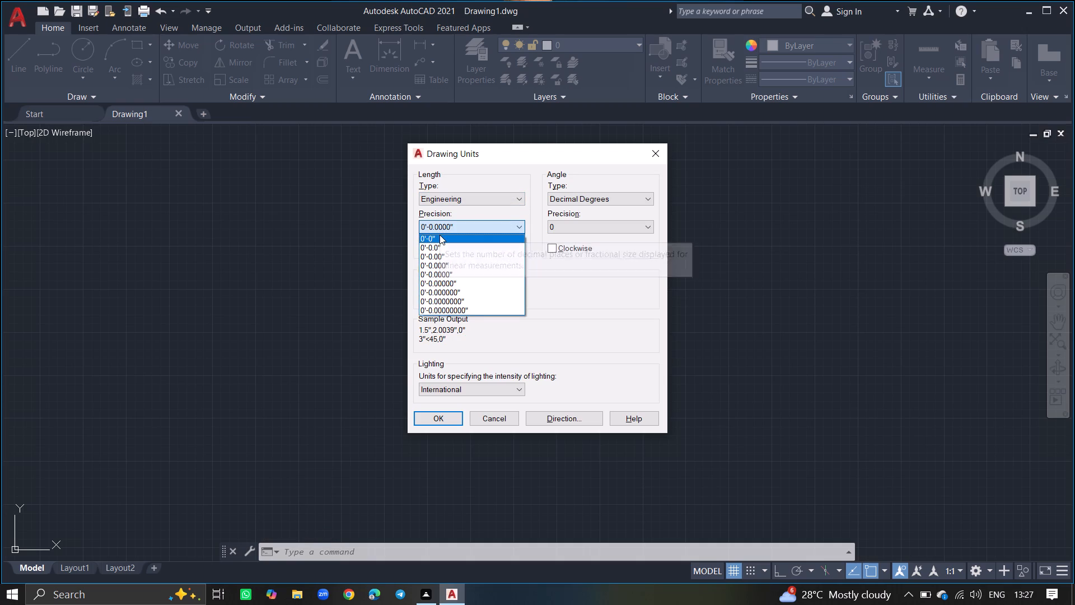
{"action": "left_click", "coordinate": [440, 235]}
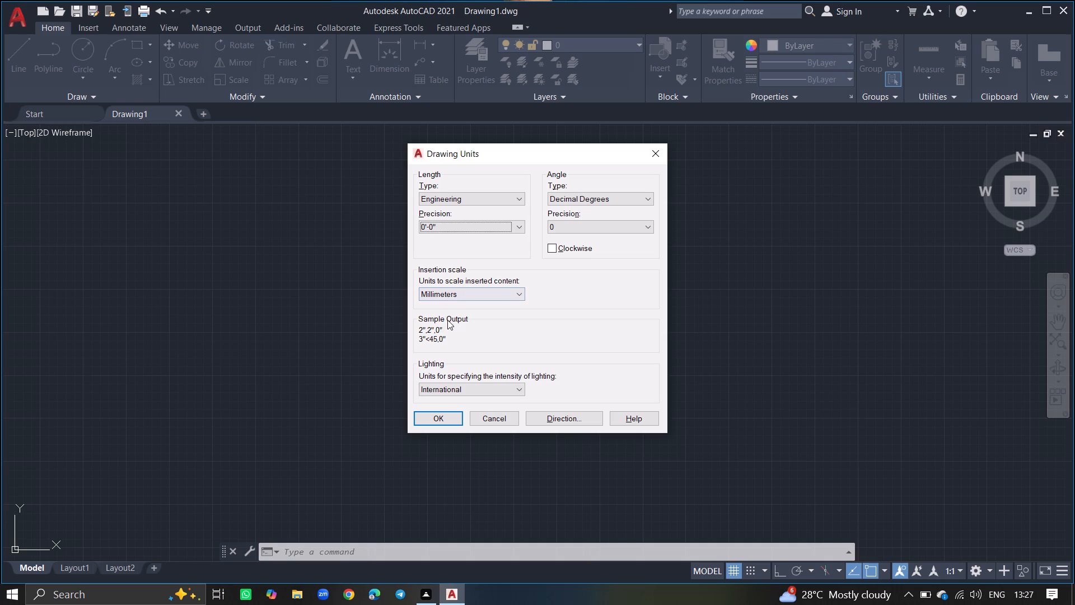
{"action": "left_click", "coordinate": [431, 422]}
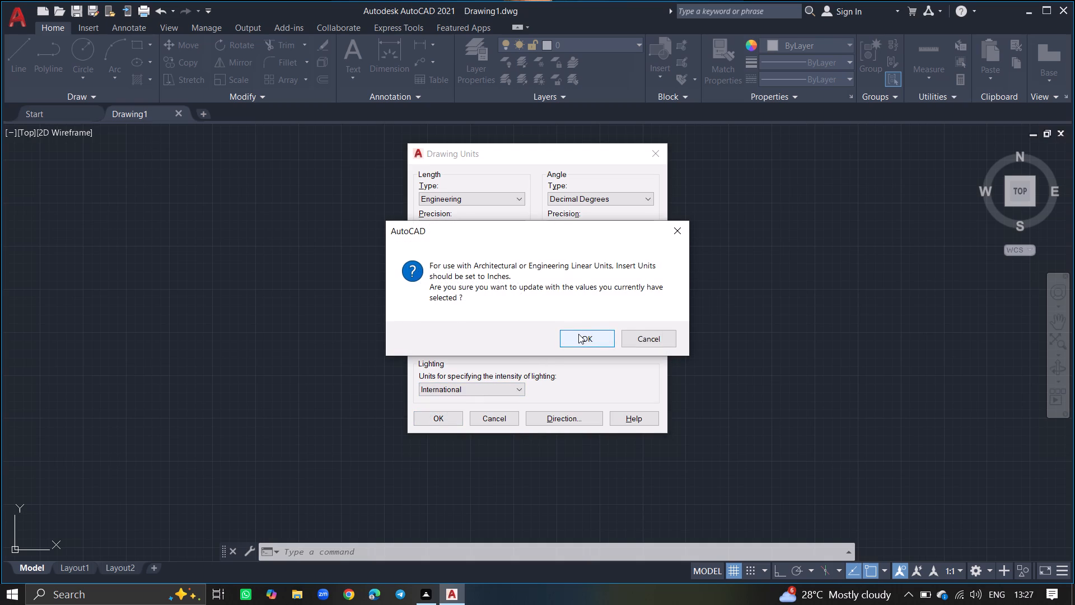
{"action": "left_click", "coordinate": [578, 334]}
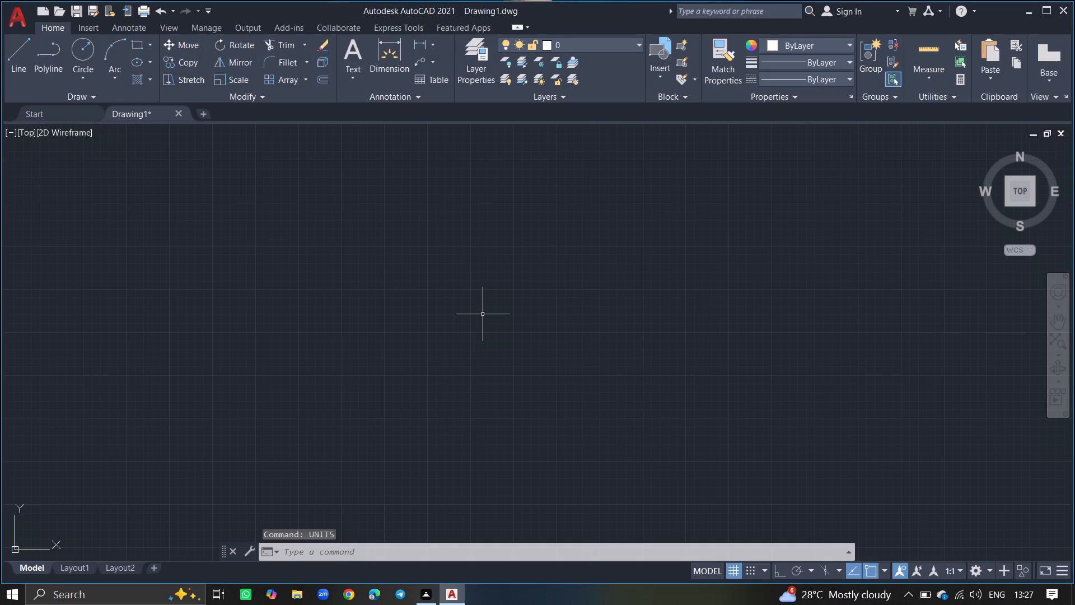
Modify the ISO-25 dimension style's primary units to Engineering format with 0'-0" precision and set the style current.
{"action": "key", "text": "d"}
{"action": "key", "text": "Return"}
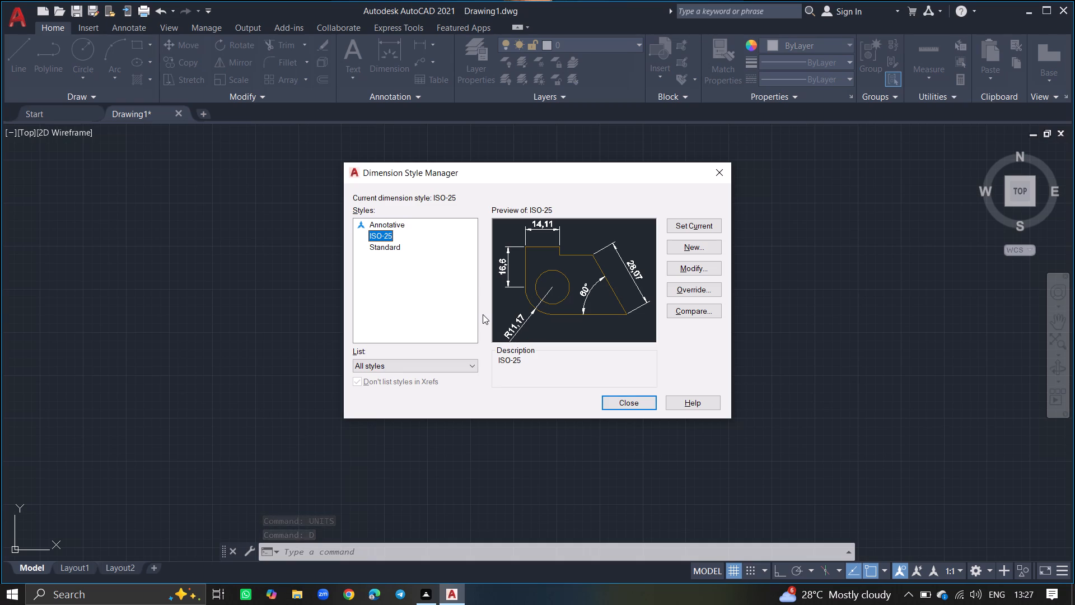
{"action": "left_click", "coordinate": [669, 266]}
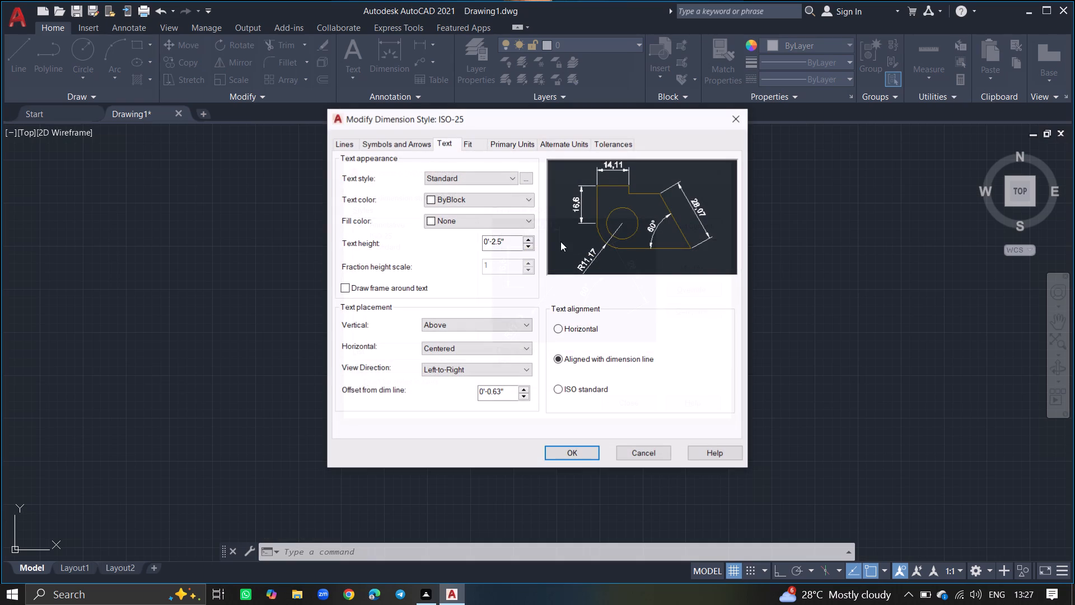
{"action": "left_click", "coordinate": [505, 144]}
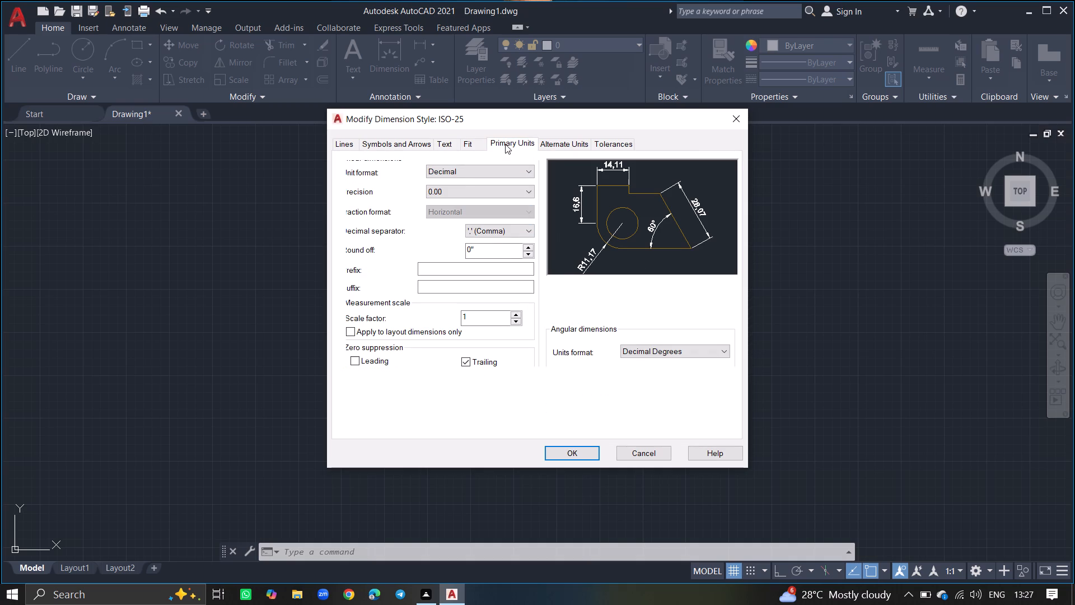
{"action": "left_click", "coordinate": [488, 171]}
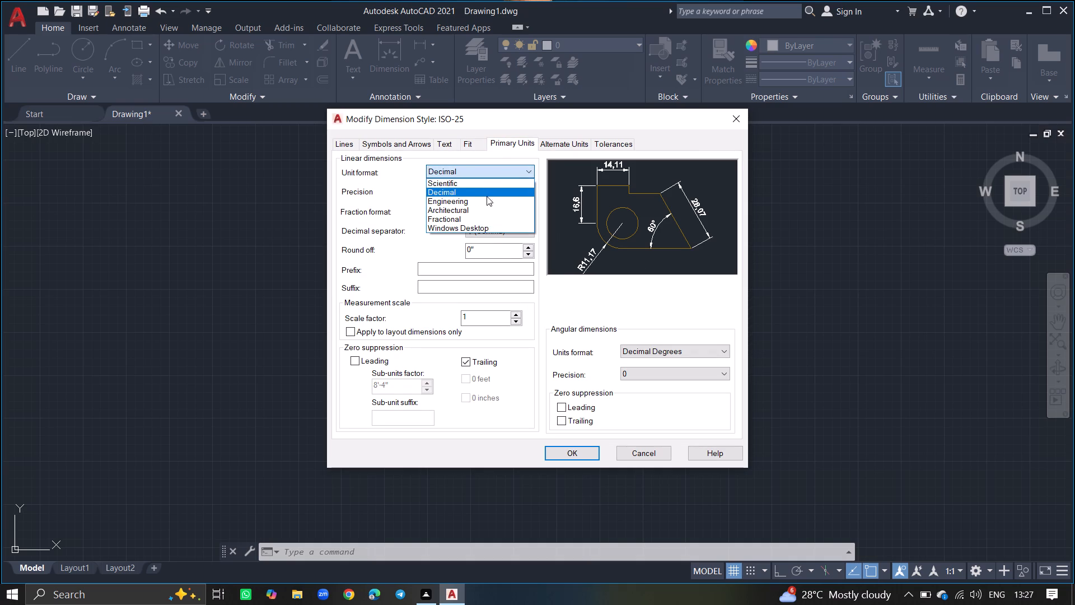
{"action": "left_click", "coordinate": [489, 201]}
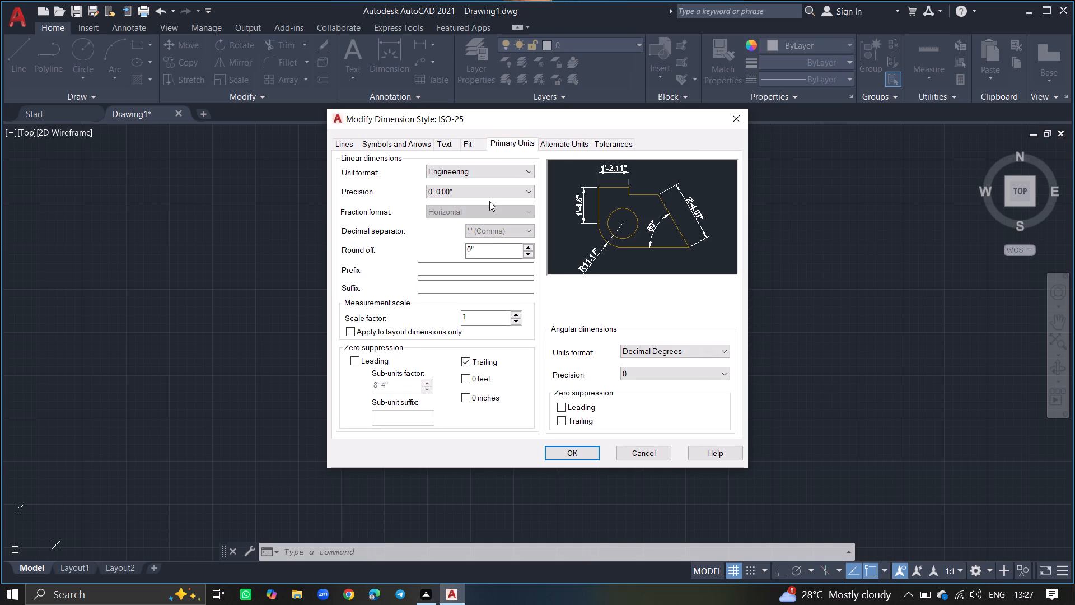
{"action": "left_click", "coordinate": [489, 193]}
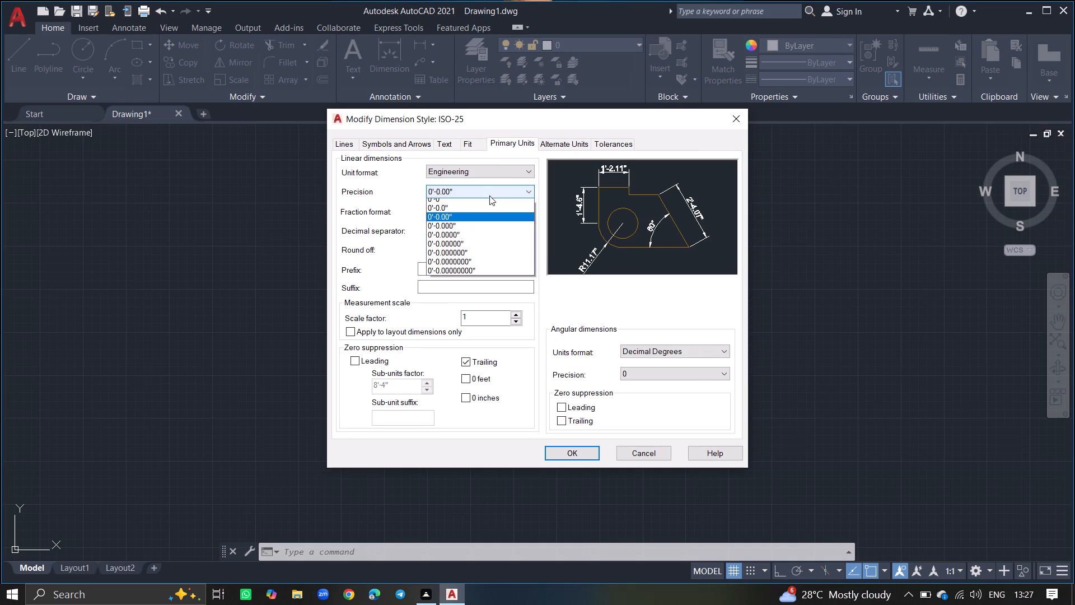
{"action": "left_click", "coordinate": [491, 202]}
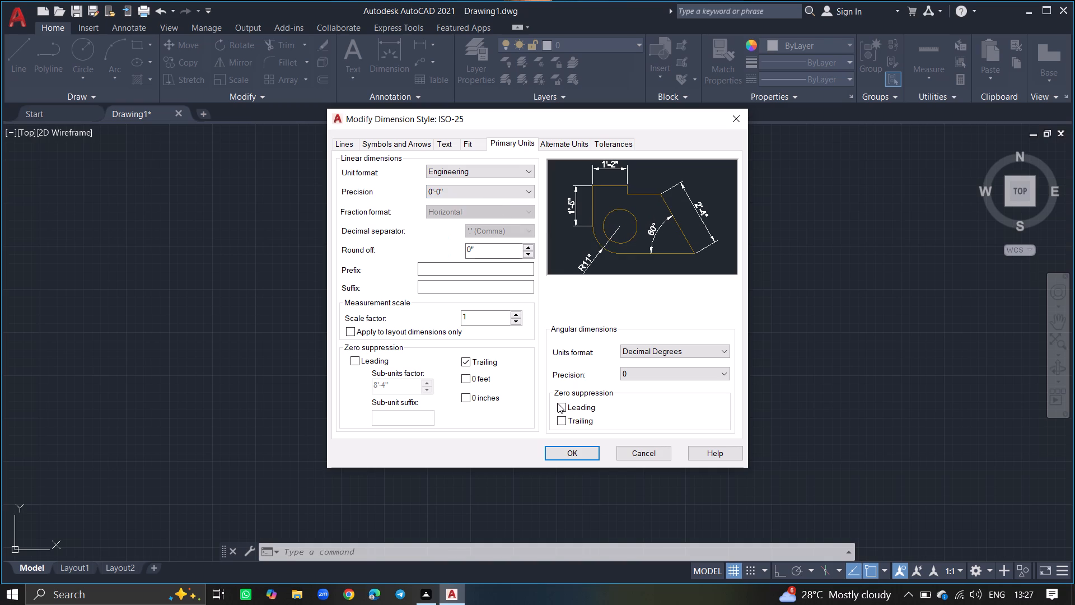
{"action": "left_click", "coordinate": [558, 451]}
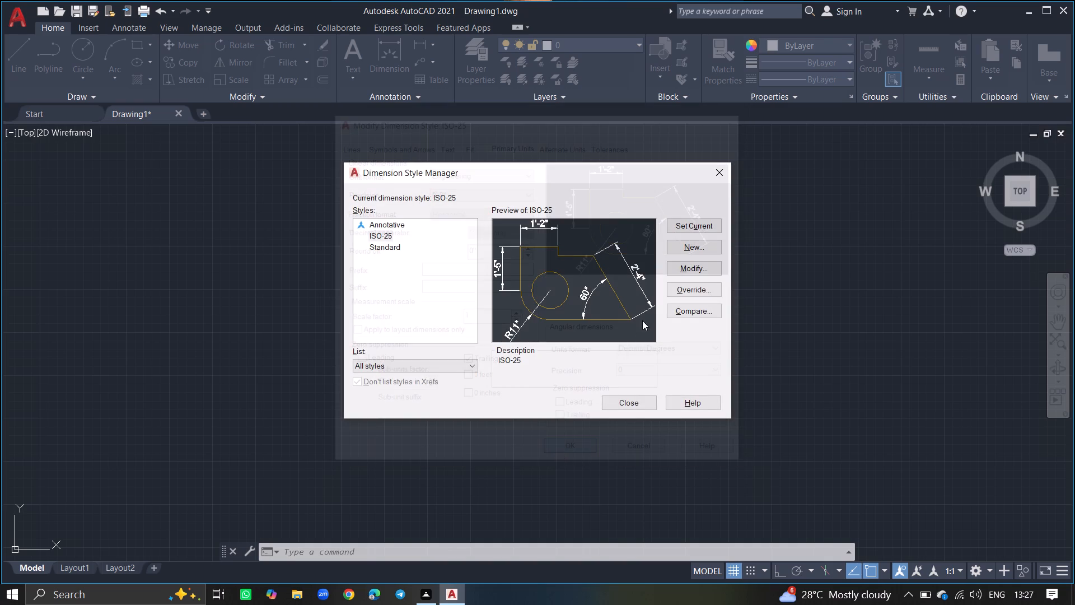
{"action": "left_click", "coordinate": [694, 225]}
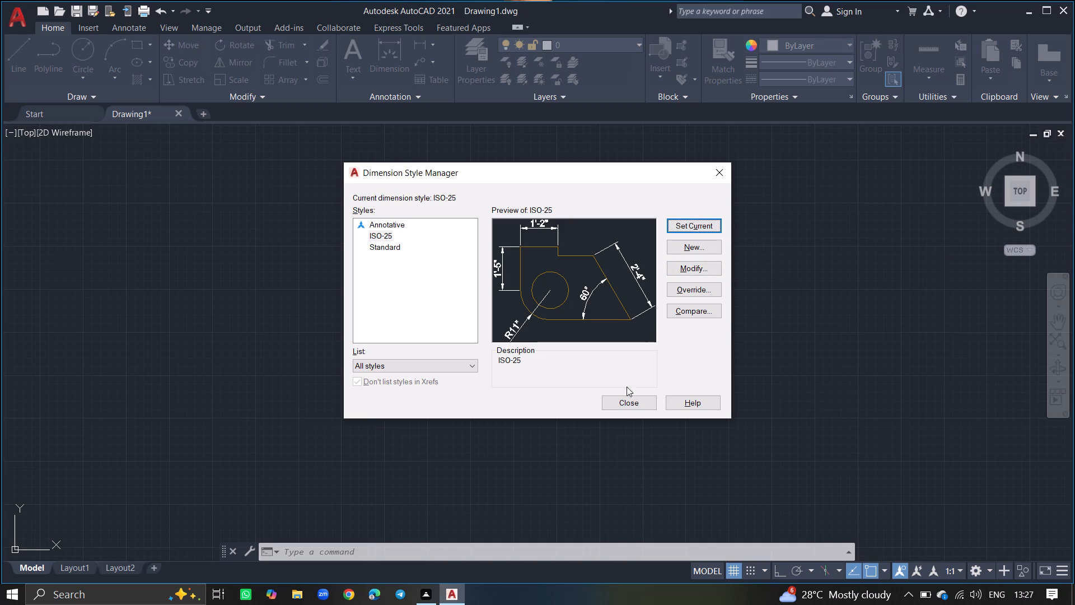
{"action": "left_click", "coordinate": [621, 405]}
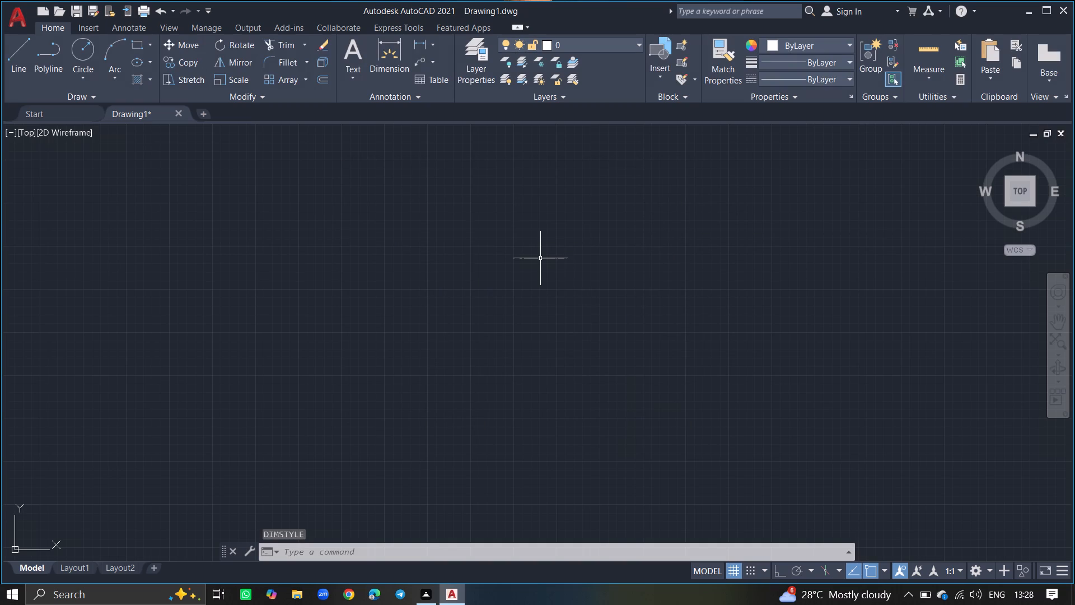
Create a new layer named WALLS.
{"action": "left_click", "coordinate": [480, 80]}
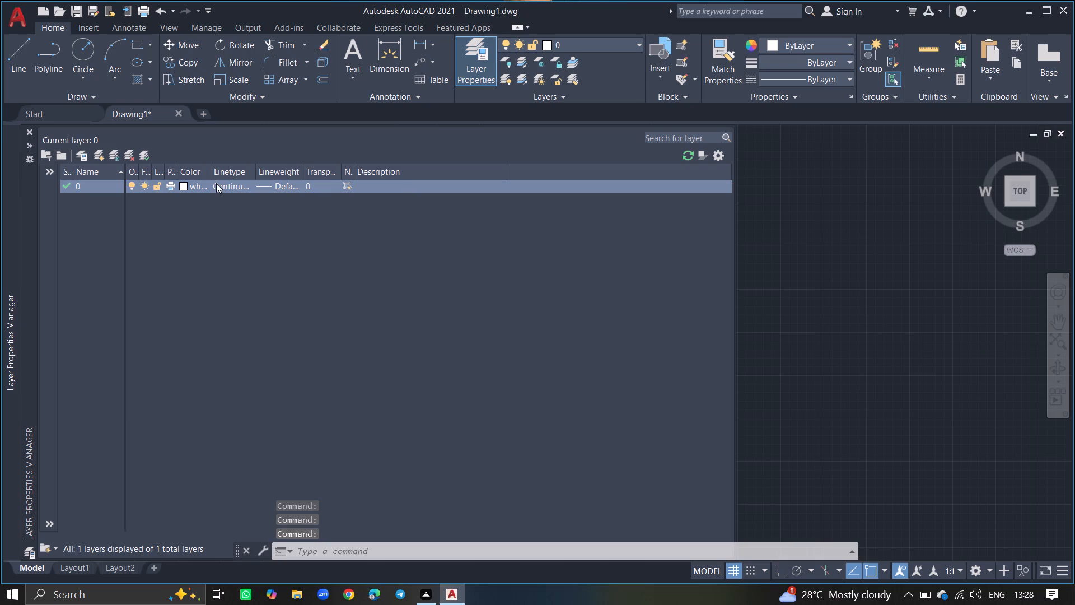
{"action": "left_click", "coordinate": [115, 156]}
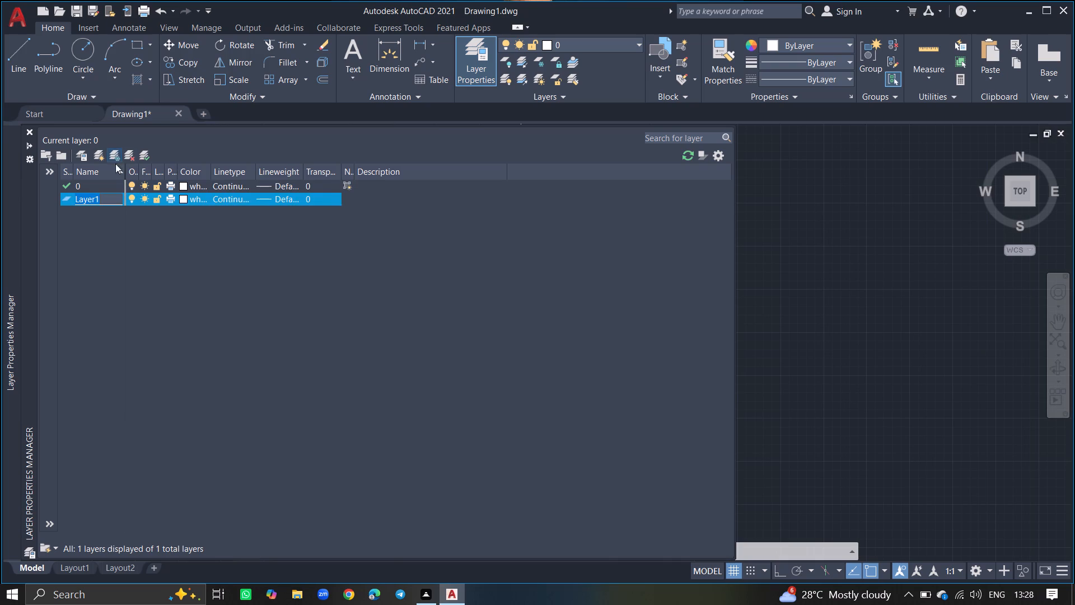
{"action": "left_click", "coordinate": [111, 201]}
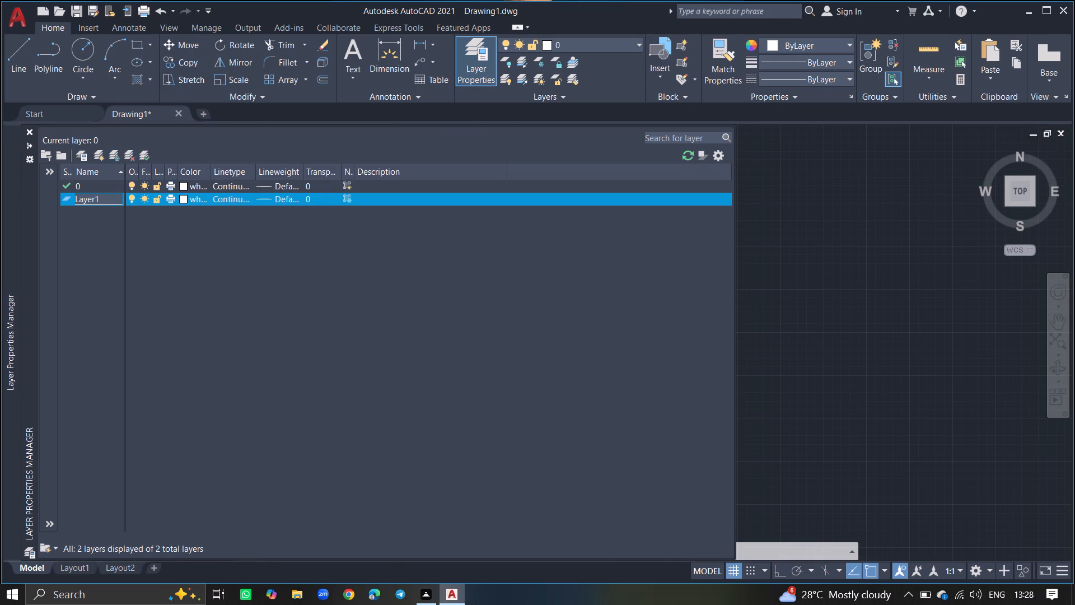
{"action": "key", "text": "BackSpace"}
{"action": "key", "text": "BackSpace"}
{"action": "key", "text": "BackSpace"}
{"action": "key", "text": "BackSpace"}
{"action": "key", "text": "BackSpace"}
{"action": "key", "text": "BackSpace"}
{"action": "key", "text": "BackSpace"}
{"action": "key", "text": "BackSpace"}
{"action": "key", "text": "BackSpace"}
{"action": "key", "text": "BackSpace"}
{"action": "key", "text": "BackSpace"}
{"action": "key", "text": "BackSpace"}
{"action": "key", "text": "BackSpace"}
{"action": "key", "text": "BackSpace"}
{"action": "key", "text": "BackSpace"}
{"action": "key", "text": "BackSpace"}
{"action": "key", "text": "BackSpace"}
{"action": "key", "text": "BackSpace"}
{"action": "type", "text": "WA"}
{"action": "type", "text": "LL"}
{"action": "key", "text": "s"}
{"action": "left_click", "coordinate": [103, 244]}
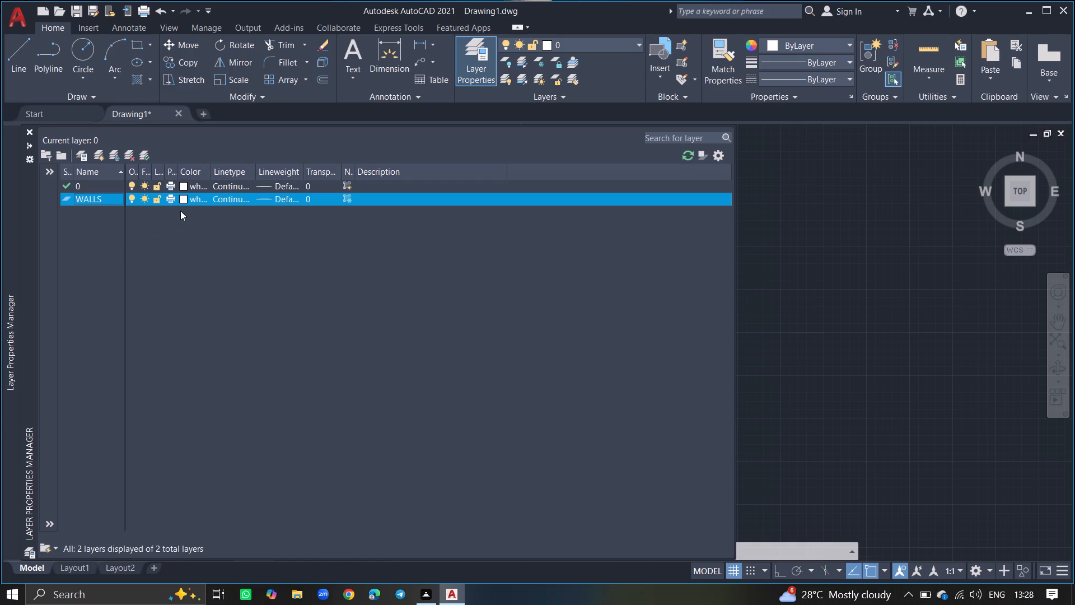
Set the WALLS layer's colour to green, index colour 90.
{"action": "left_click", "coordinate": [182, 199]}
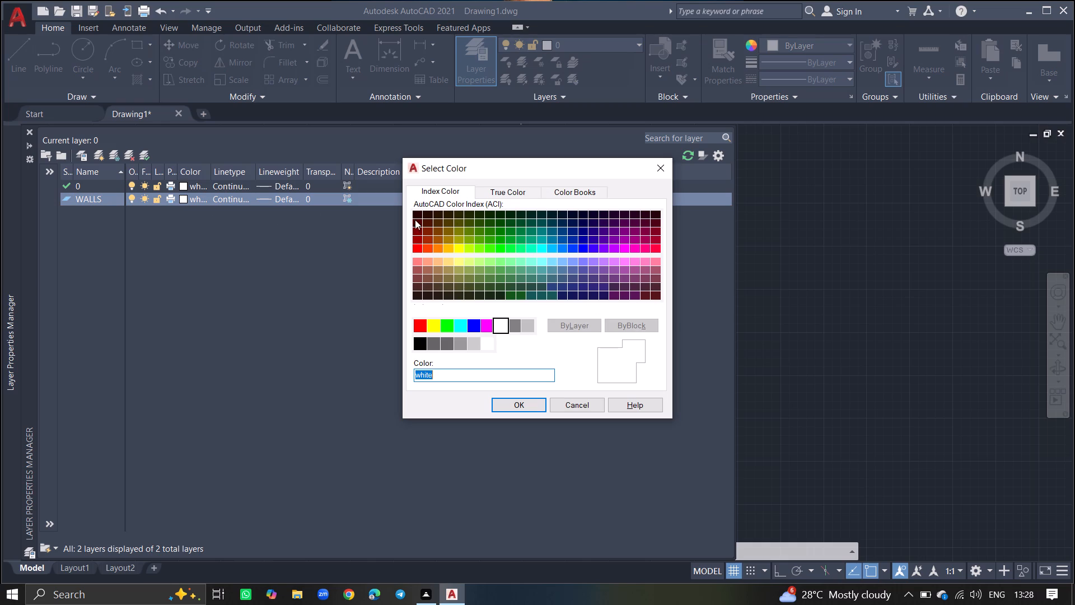
{"action": "left_click", "coordinate": [500, 253]}
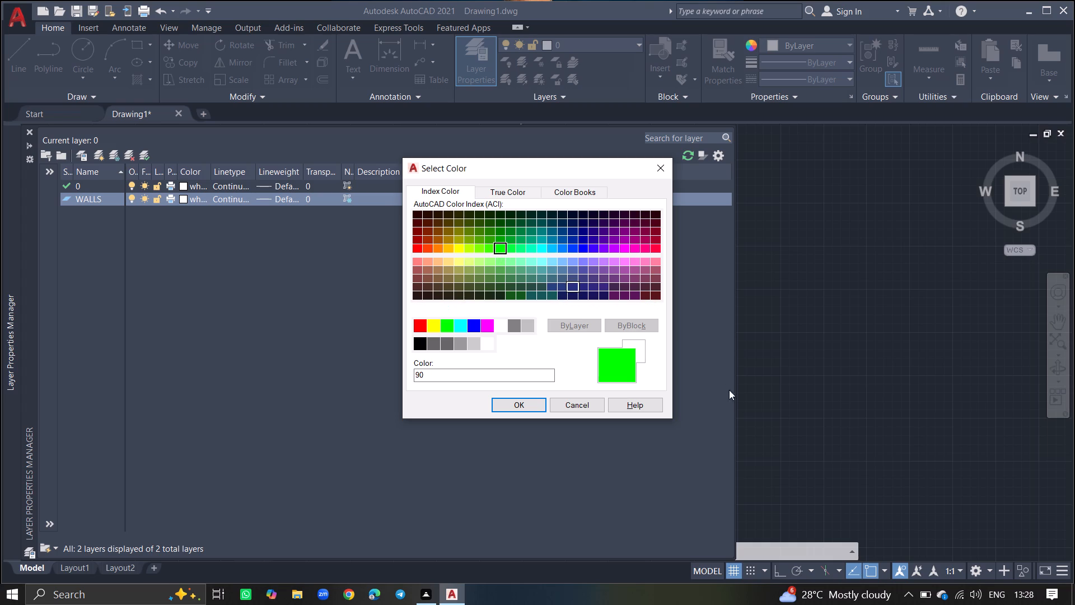
{"action": "left_click", "coordinate": [520, 404]}
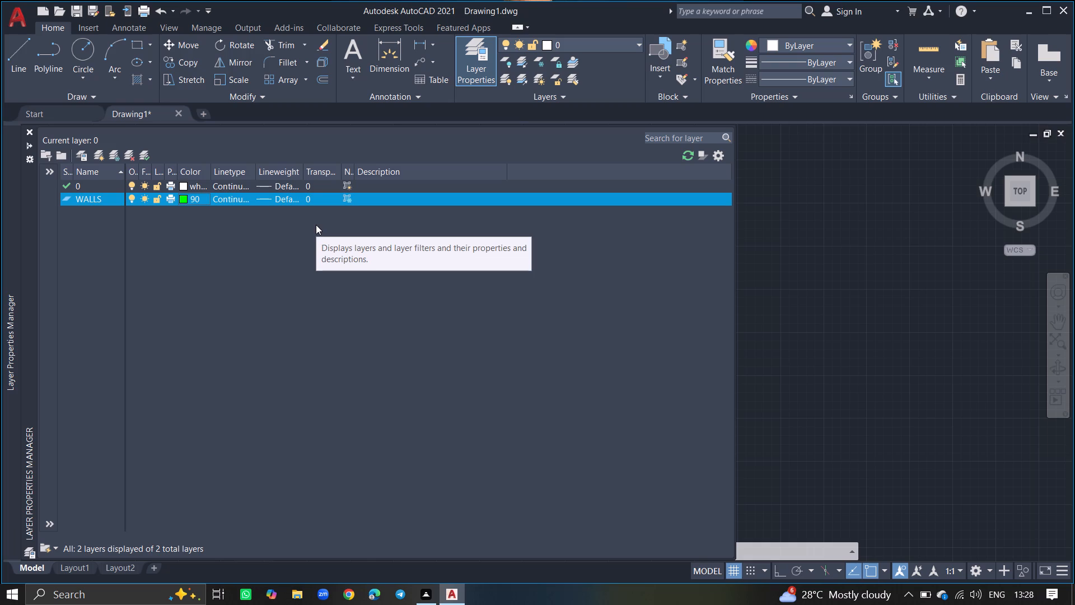
{"action": "left_click", "coordinate": [346, 198]}
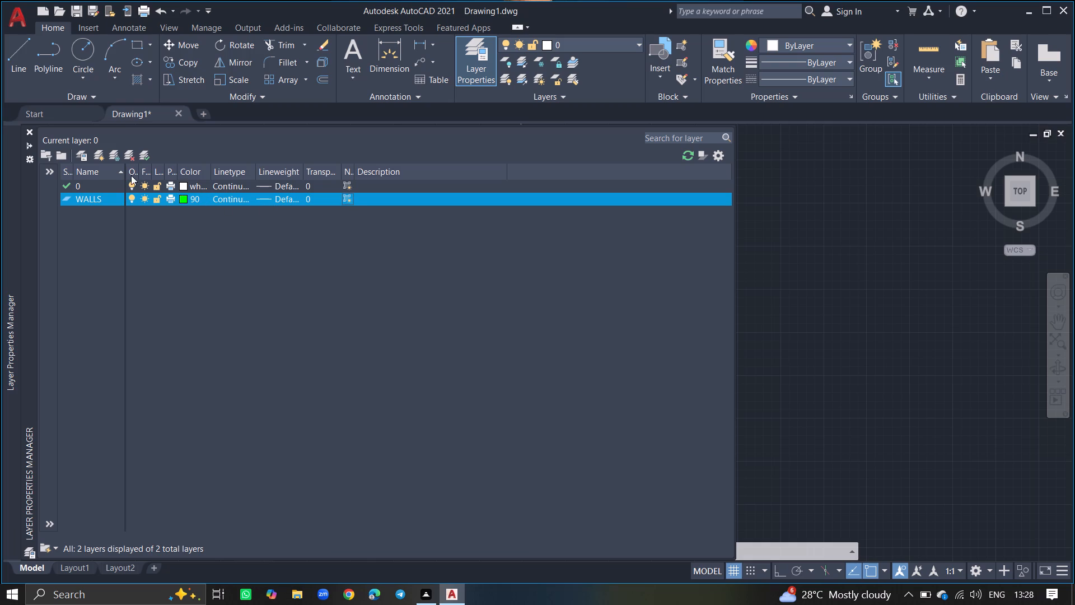
Create another new layer named DOORS.
{"action": "left_click", "coordinate": [114, 152]}
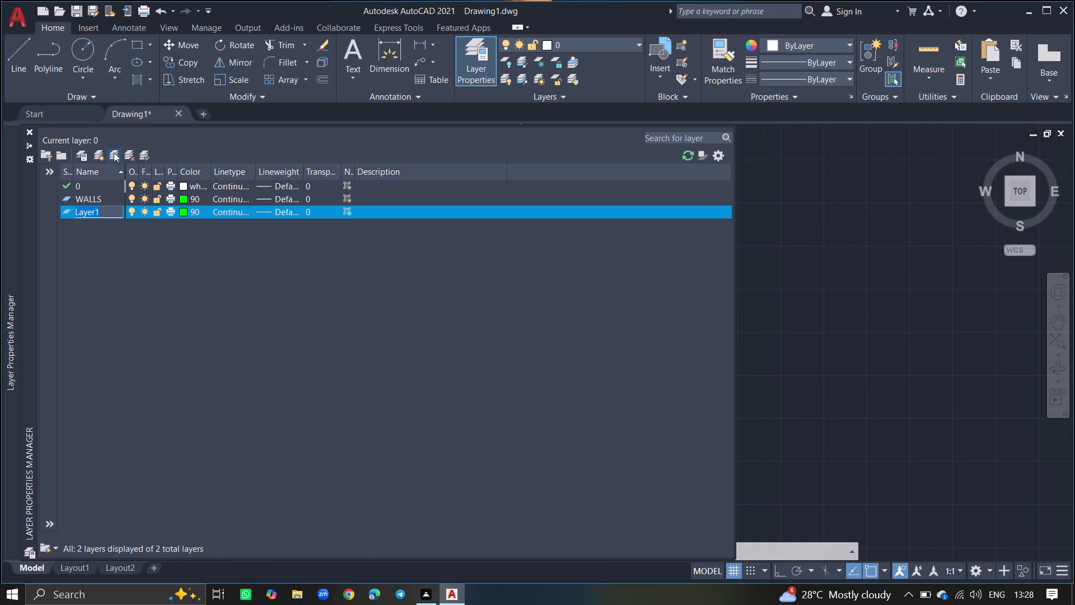
{"action": "left_click", "coordinate": [101, 211]}
{"action": "key", "text": "BackSpace"}
{"action": "key", "text": "BackSpace"}
{"action": "key", "text": "BackSpace"}
{"action": "key", "text": "BackSpace"}
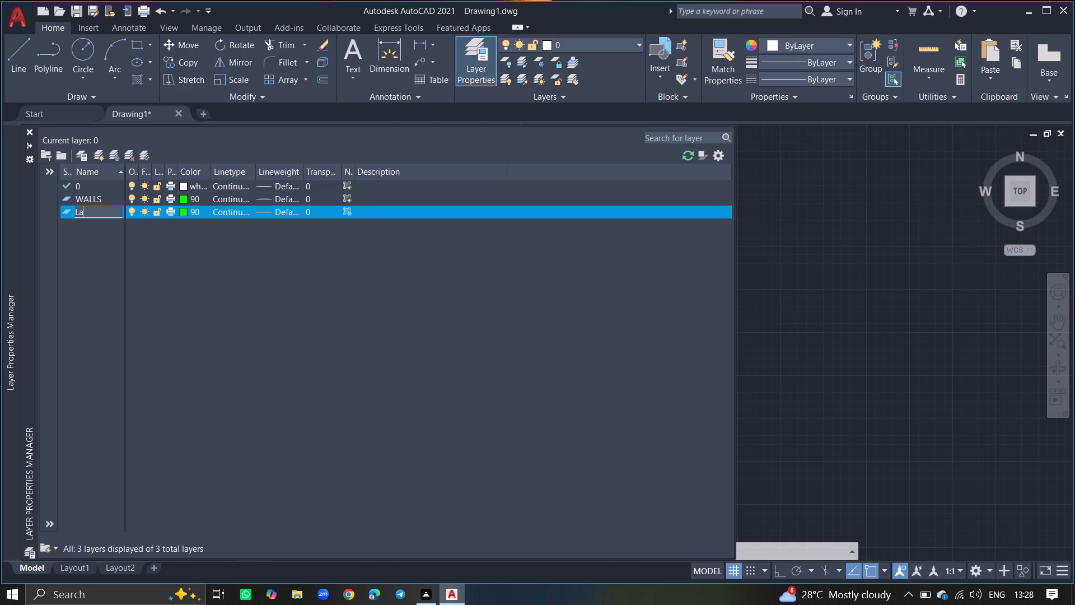
{"action": "key", "text": "BackSpace"}
{"action": "key", "text": "BackSpace"}
{"action": "key", "text": "BackSpace"}
{"action": "type", "text": "DOORS"}
{"action": "left_click", "coordinate": [104, 253]}
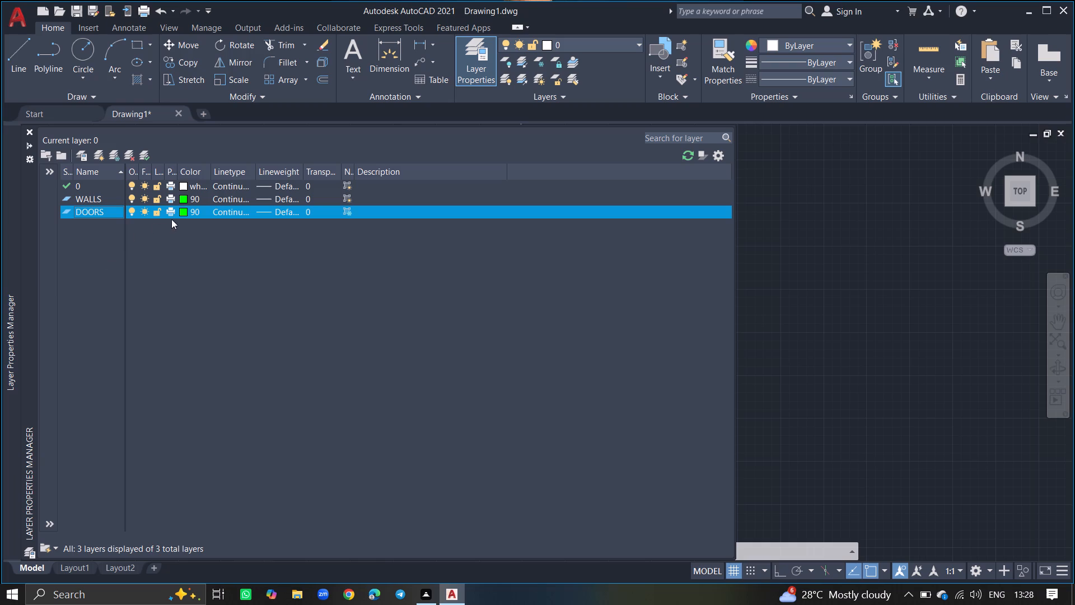
Set the DOORS layer's colour to red, index colour 10, and turn off its freeze in new viewports.
{"action": "left_click", "coordinate": [181, 211]}
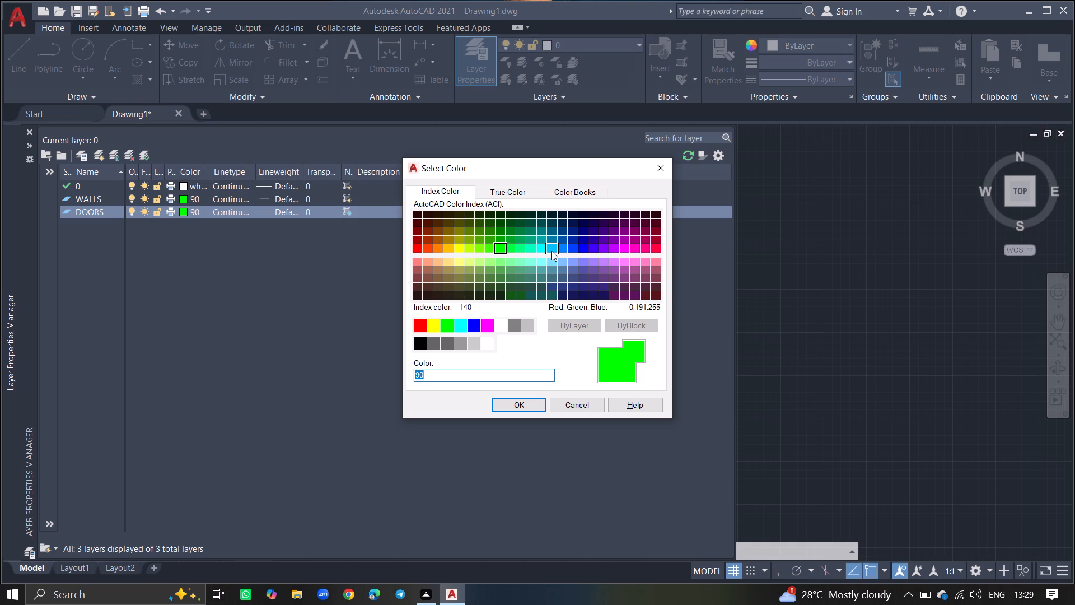
{"action": "left_click", "coordinate": [419, 248]}
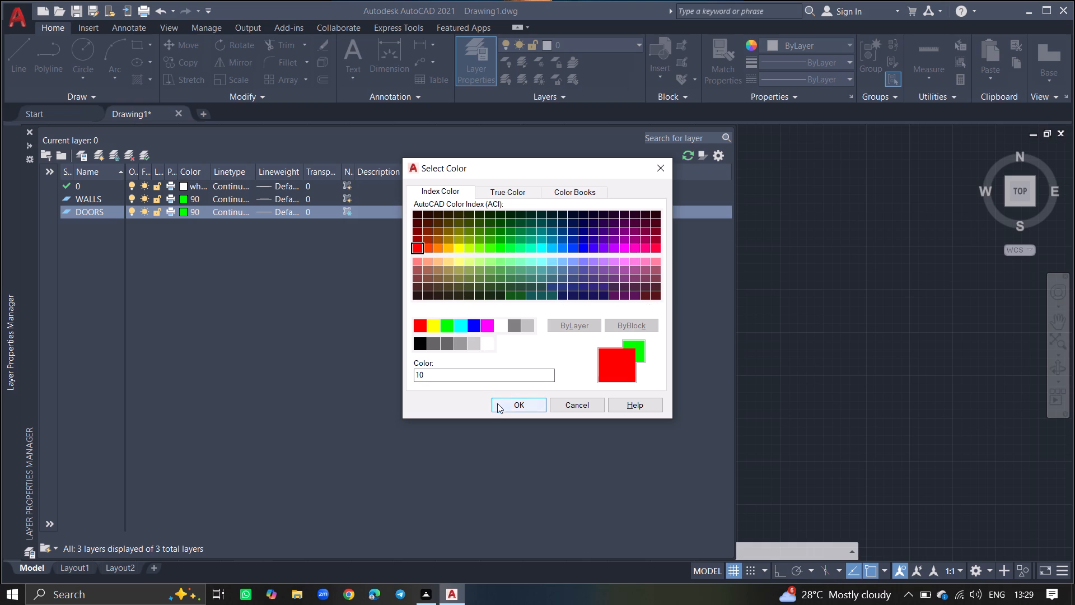
{"action": "left_click", "coordinate": [498, 404]}
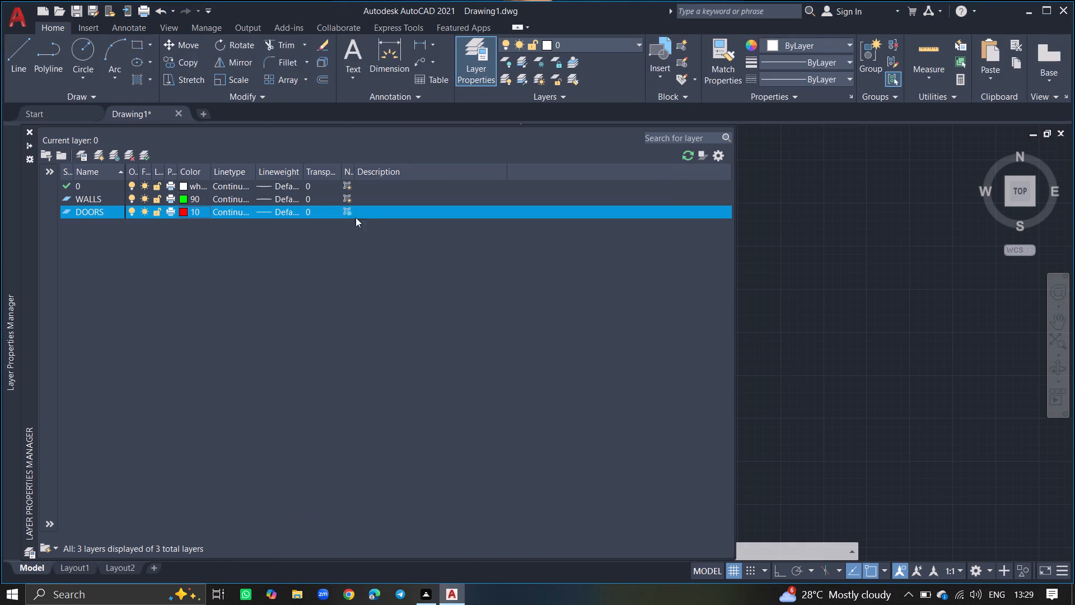
{"action": "left_click", "coordinate": [344, 210]}
Create a new layer named WINDOWS, using the variant that is frozen in all viewports.
{"action": "left_click", "coordinate": [113, 156]}
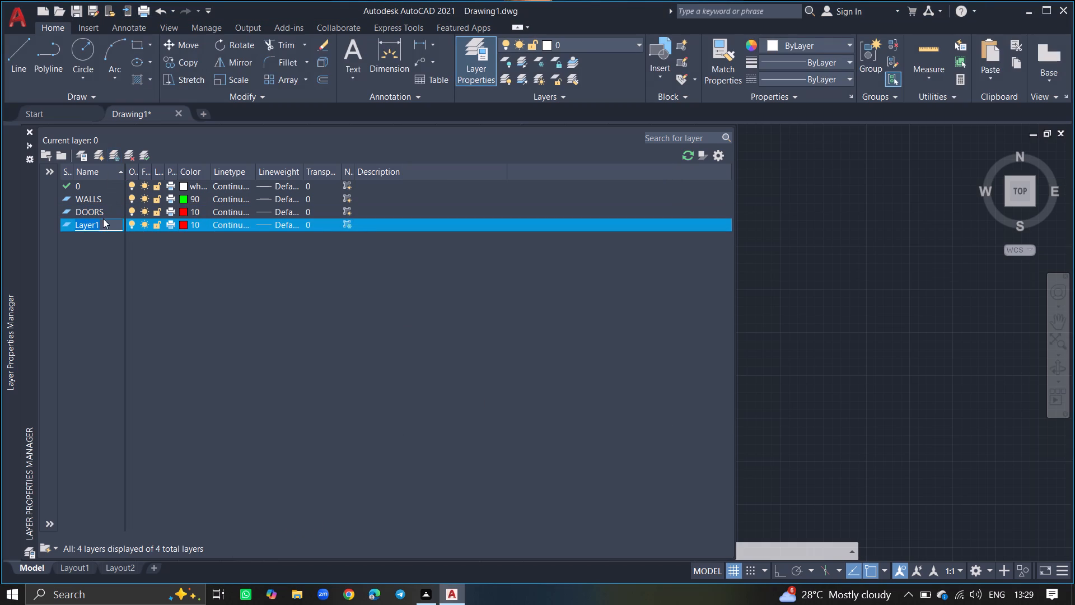
{"action": "left_click", "coordinate": [102, 224]}
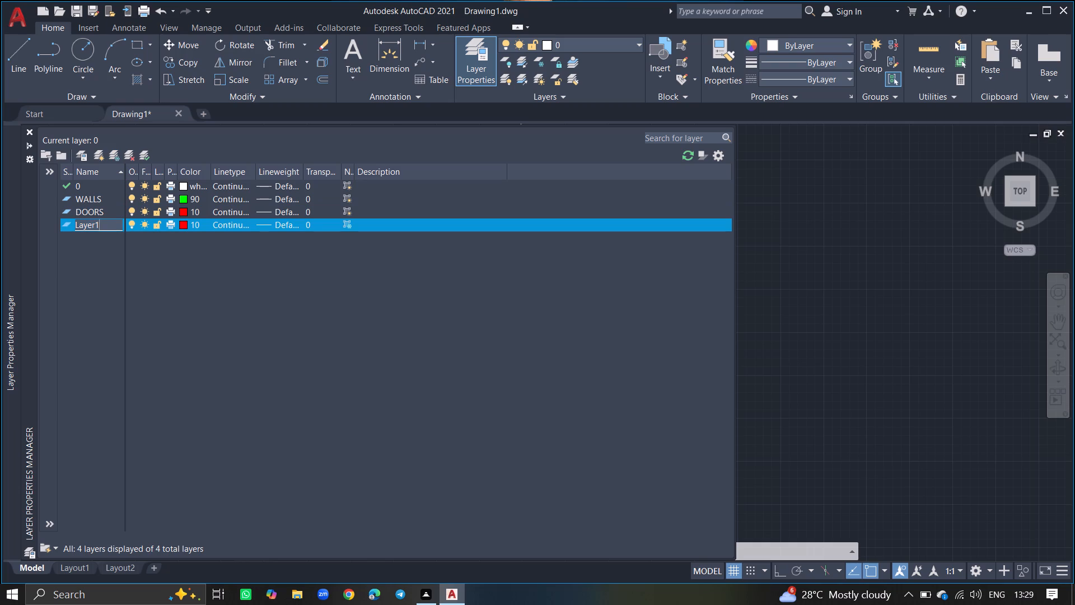
{"action": "key", "text": "BackSpace"}
{"action": "key", "text": "BackSpace"}
{"action": "key", "text": "BackSpace"}
{"action": "key", "text": "BackSpace"}
{"action": "key", "text": "BackSpace"}
{"action": "key", "text": "BackSpace"}
{"action": "type", "text": "WIN"}
{"action": "type", "text": "DO"}
{"action": "type", "text": "WS"}
{"action": "left_click", "coordinate": [87, 254]}
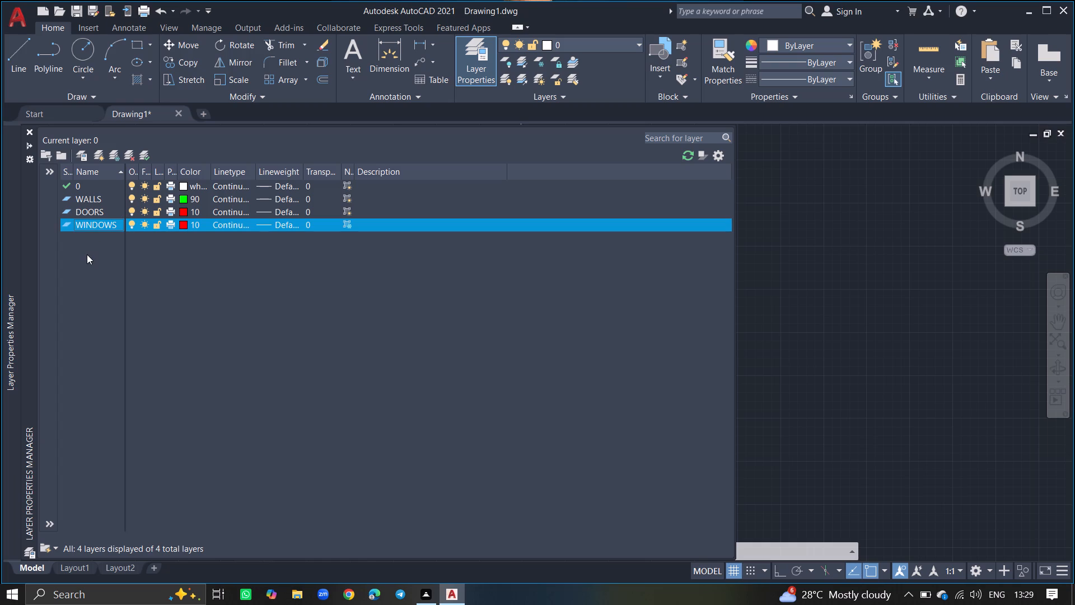
Set the WINDOWS layer's colour to orange, index colour 30, and turn off its freeze in new viewports.
{"action": "left_click", "coordinate": [183, 225]}
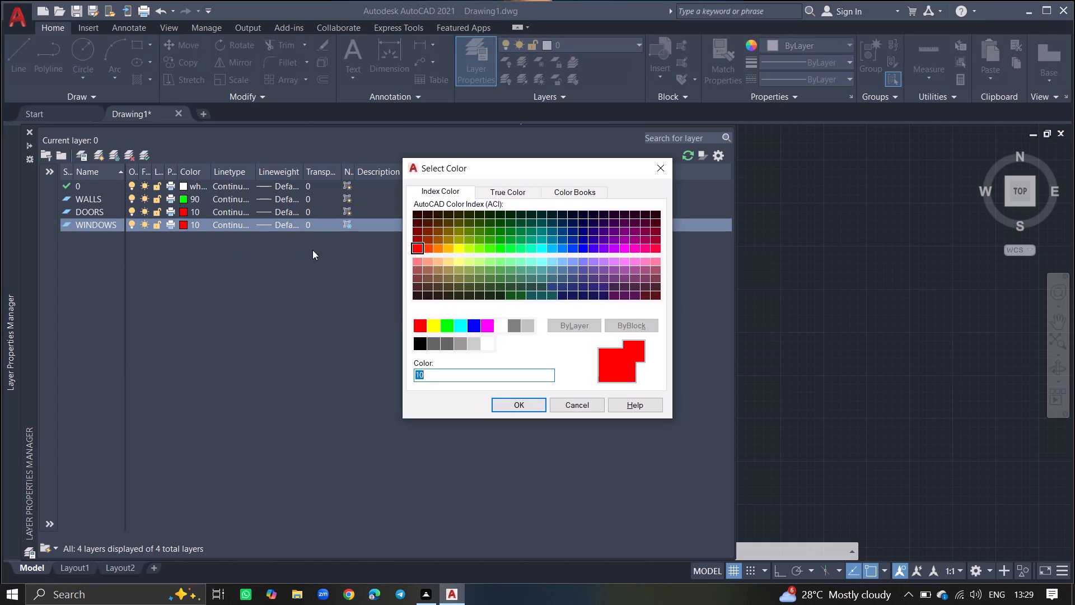
{"action": "left_click", "coordinate": [436, 249]}
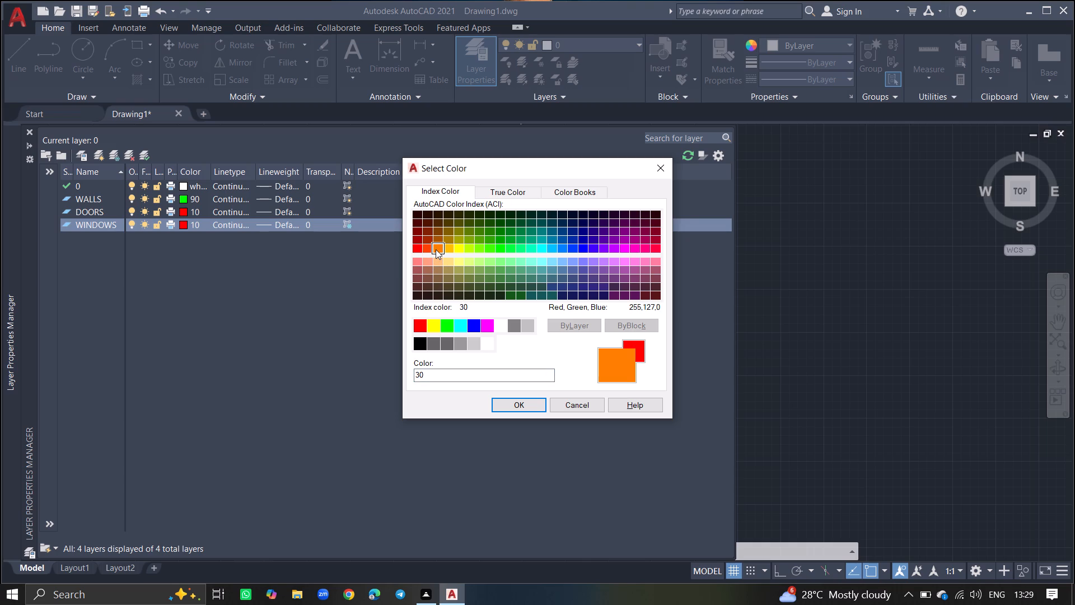
{"action": "left_click", "coordinate": [511, 404]}
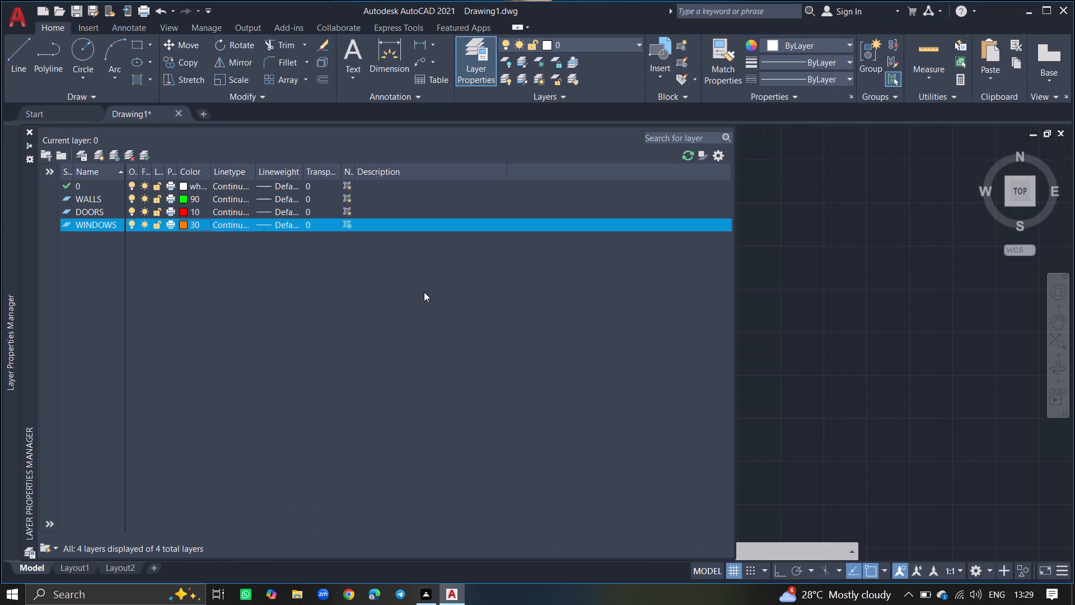
{"action": "left_click", "coordinate": [346, 224]}
Create a new layer named FURNITURE, using the variant that is frozen in all viewports.
{"action": "left_click", "coordinate": [111, 154]}
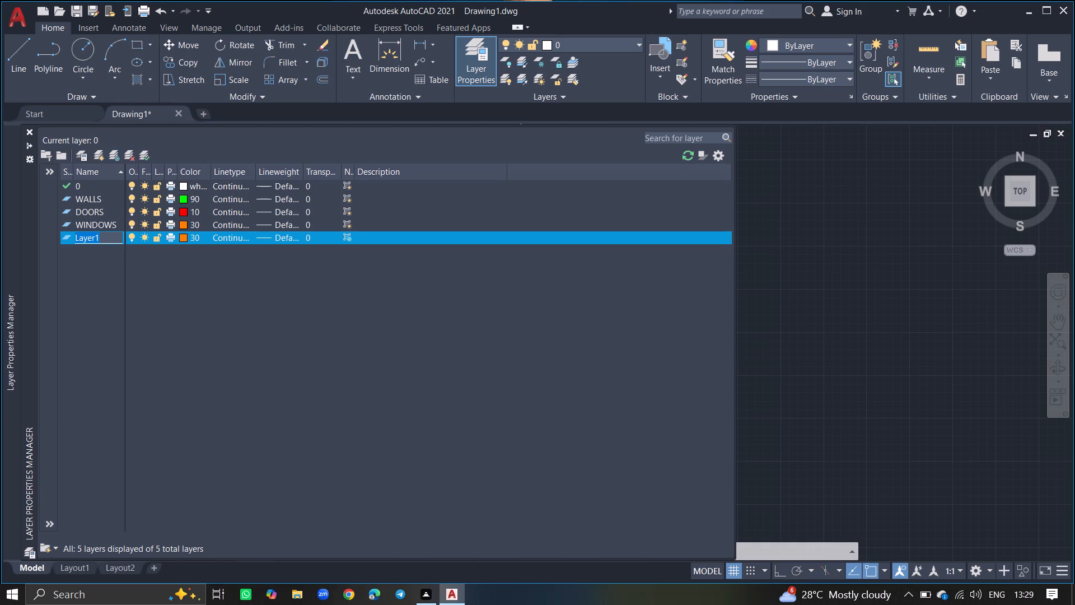
{"action": "left_click", "coordinate": [107, 237]}
{"action": "key", "text": "BackSpace"}
{"action": "key", "text": "BackSpace"}
{"action": "key", "text": "BackSpace"}
{"action": "key", "text": "BackSpace"}
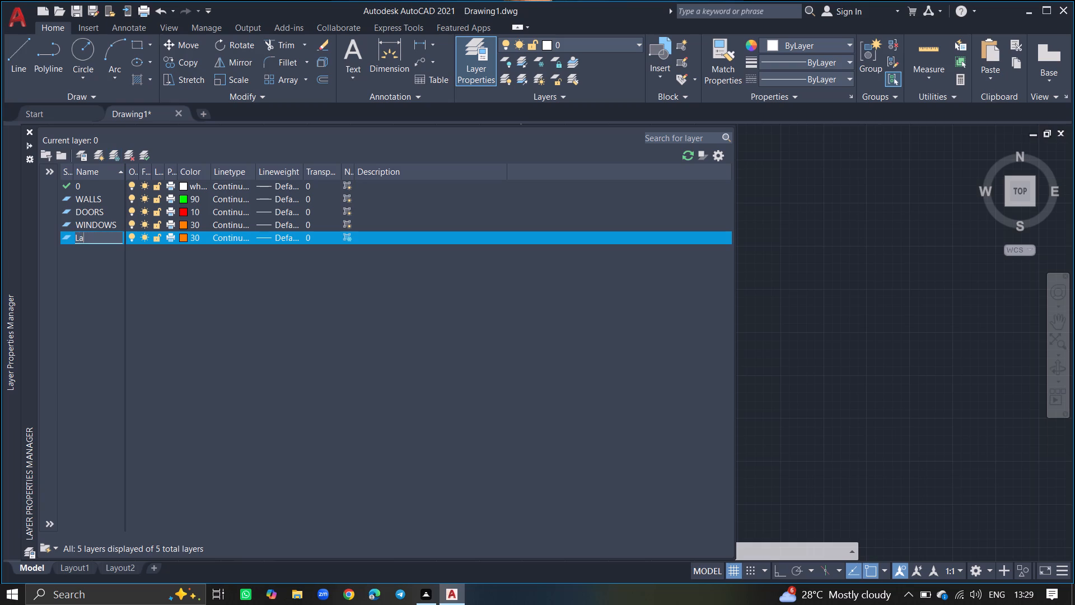
{"action": "key", "text": "BackSpace"}
{"action": "key", "text": "BackSpace"}
{"action": "key", "text": "f"}
{"action": "key", "text": "u"}
{"action": "key", "text": "r"}
{"action": "type", "text": "NITU"}
{"action": "type", "text": "RE"}
{"action": "left_click", "coordinate": [102, 256]}
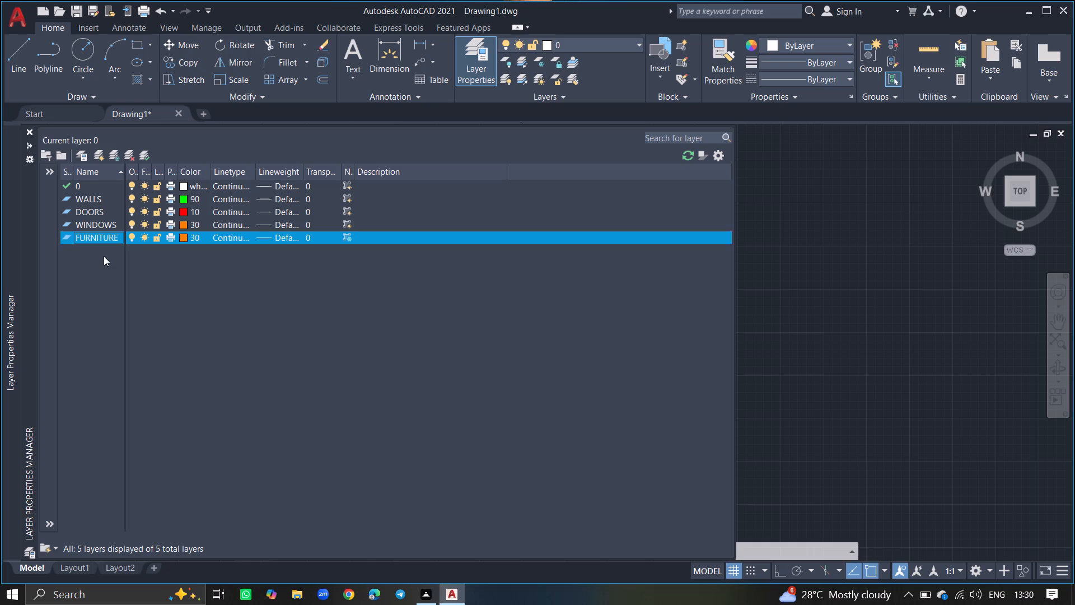
Set the FURNITURE layer's colour to yellow, index colour 50, and turn off its freeze in new viewports.
{"action": "left_click", "coordinate": [184, 238]}
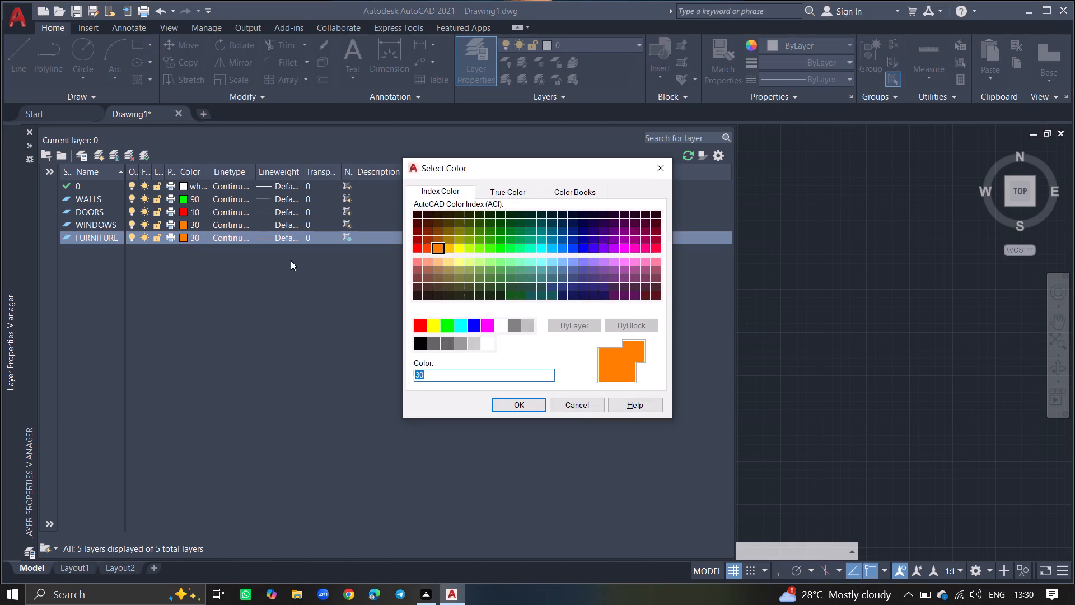
{"action": "left_click", "coordinate": [458, 250]}
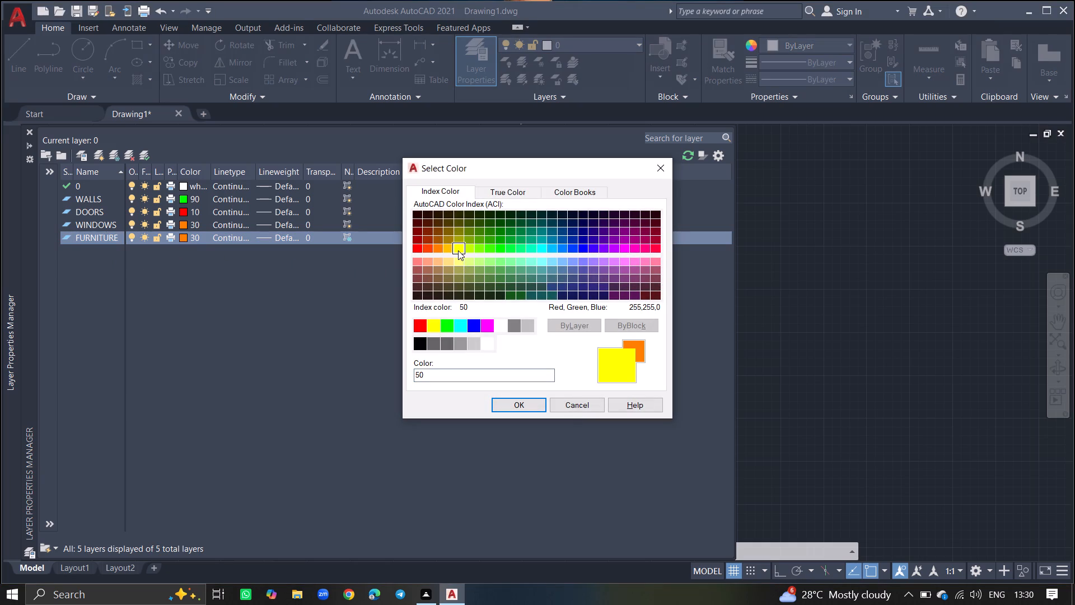
{"action": "left_click", "coordinate": [513, 403]}
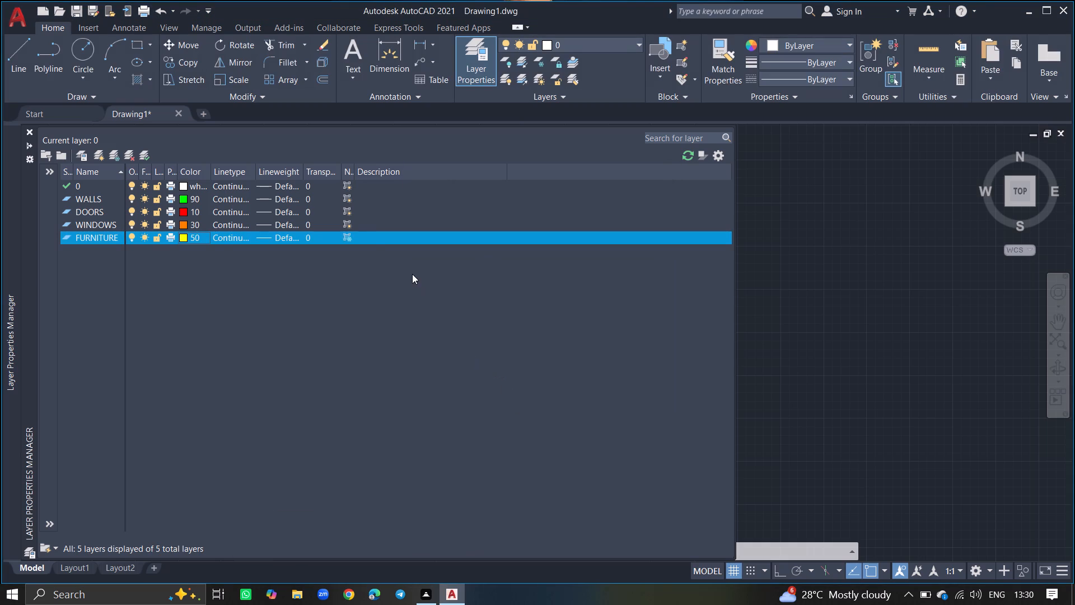
{"action": "left_click", "coordinate": [345, 234]}
Create a new layer named TEXT, using the variant that is frozen in all viewports.
{"action": "left_click", "coordinate": [115, 156]}
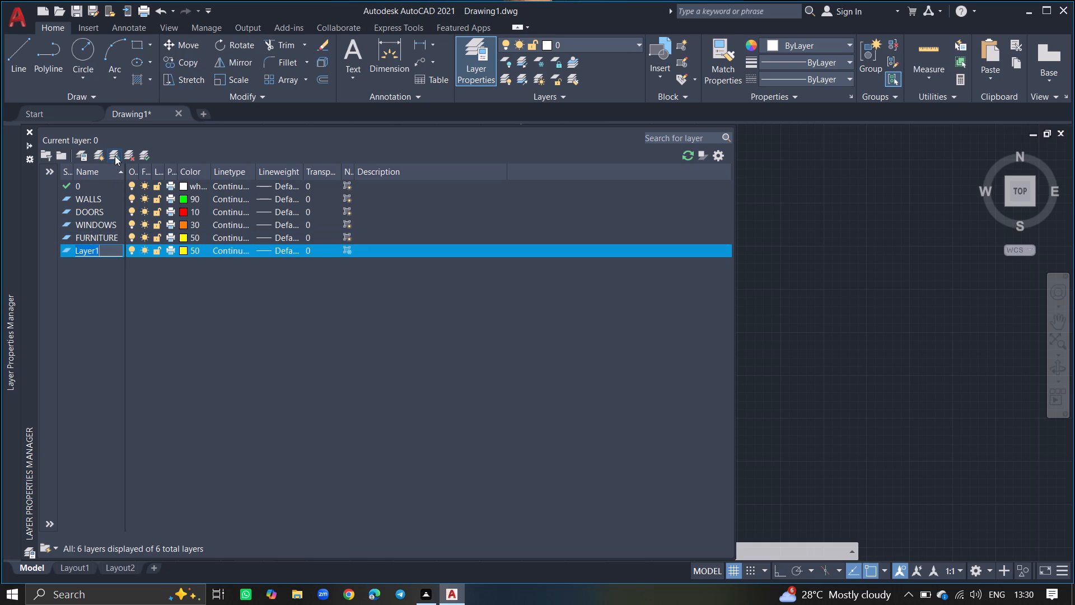
{"action": "left_click", "coordinate": [102, 248]}
{"action": "key", "text": "BackSpace"}
{"action": "key", "text": "BackSpace"}
{"action": "key", "text": "BackSpace"}
{"action": "key", "text": "BackSpace"}
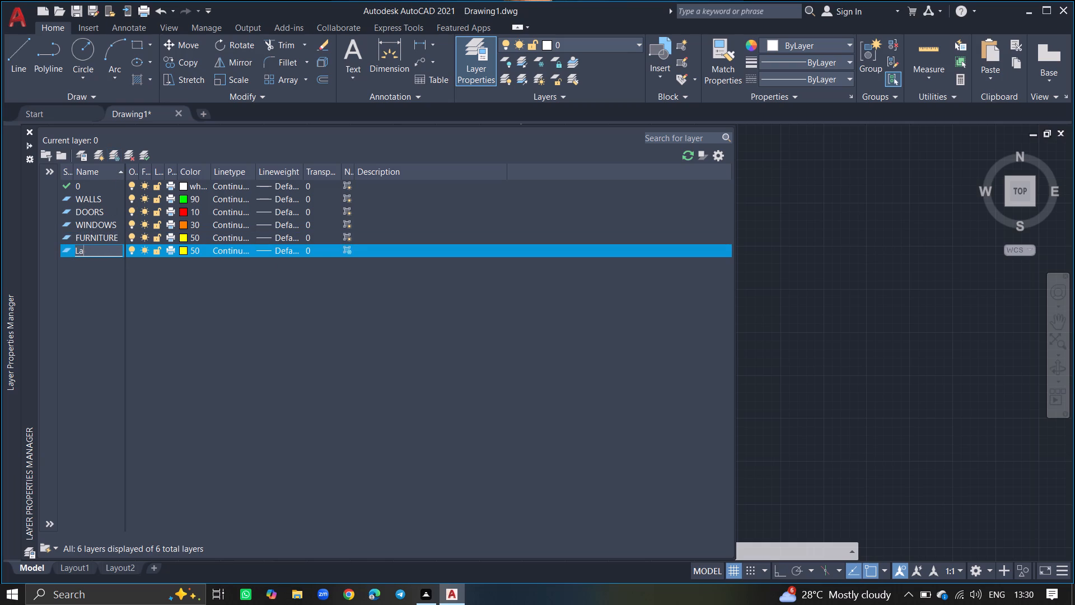
{"action": "key", "text": "BackSpace"}
{"action": "key", "text": "BackSpace"}
{"action": "key", "text": "BackSpace"}
{"action": "type", "text": "TEXT"}
{"action": "left_click", "coordinate": [98, 273]}
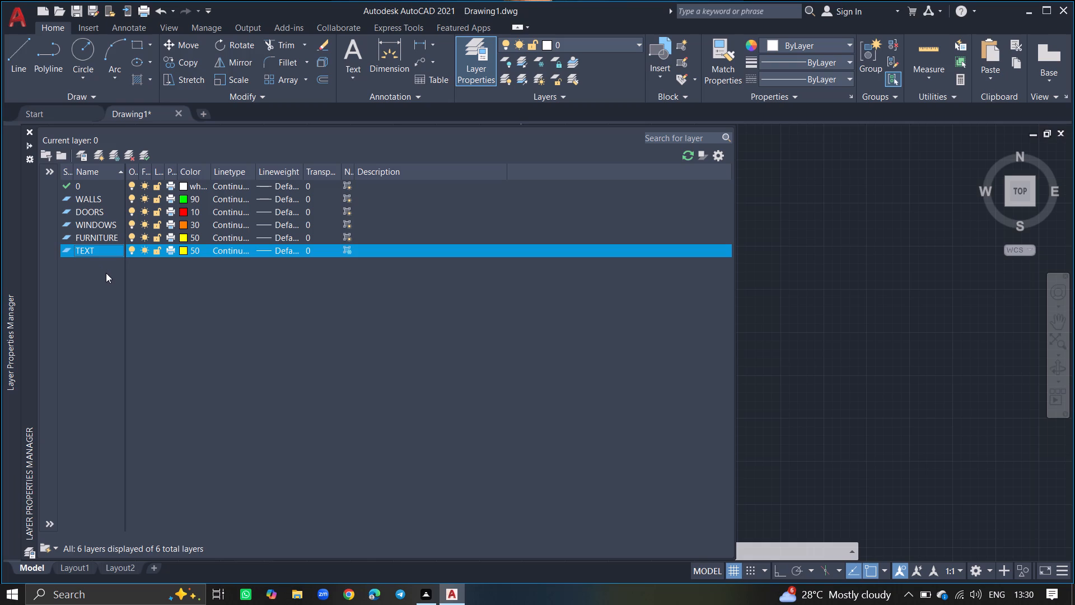
Set the TEXT layer's colour to purple, index colour 200, and turn off its freeze in new viewports.
{"action": "left_click", "coordinate": [184, 252]}
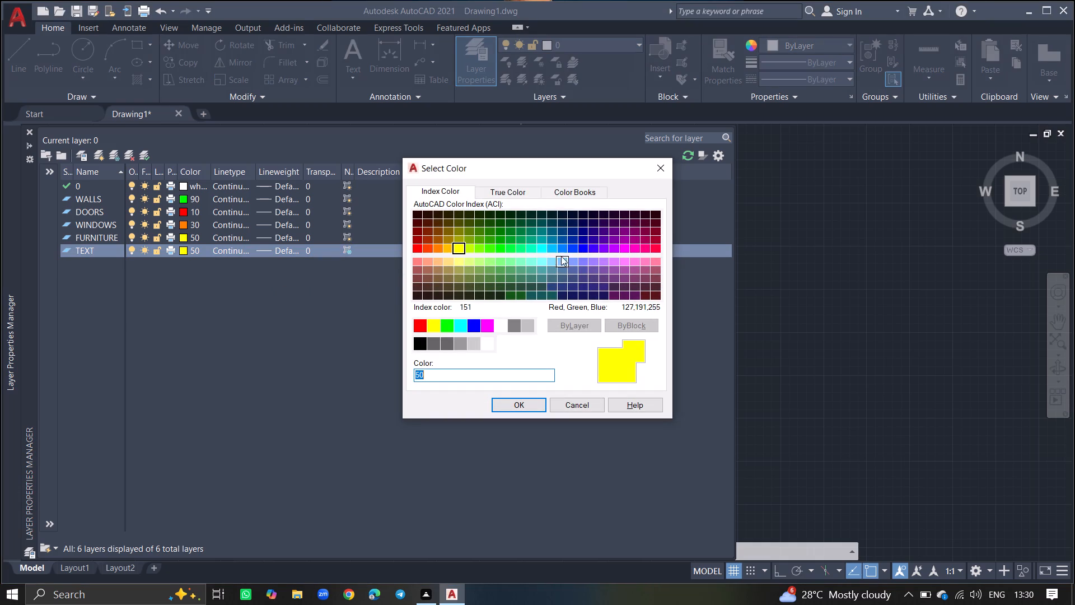
{"action": "left_click", "coordinate": [613, 250]}
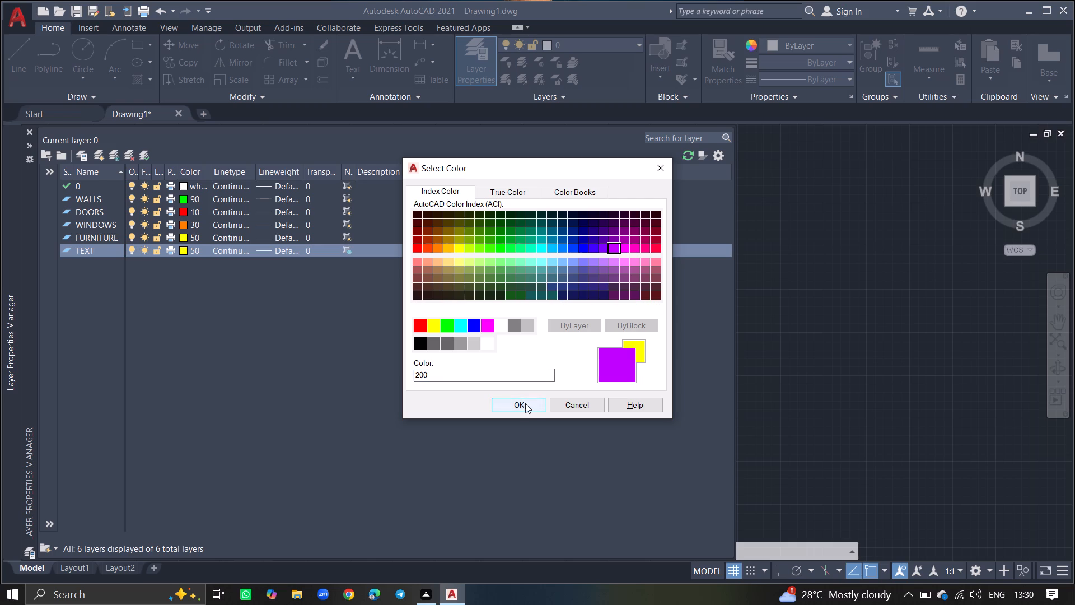
{"action": "left_click", "coordinate": [525, 404]}
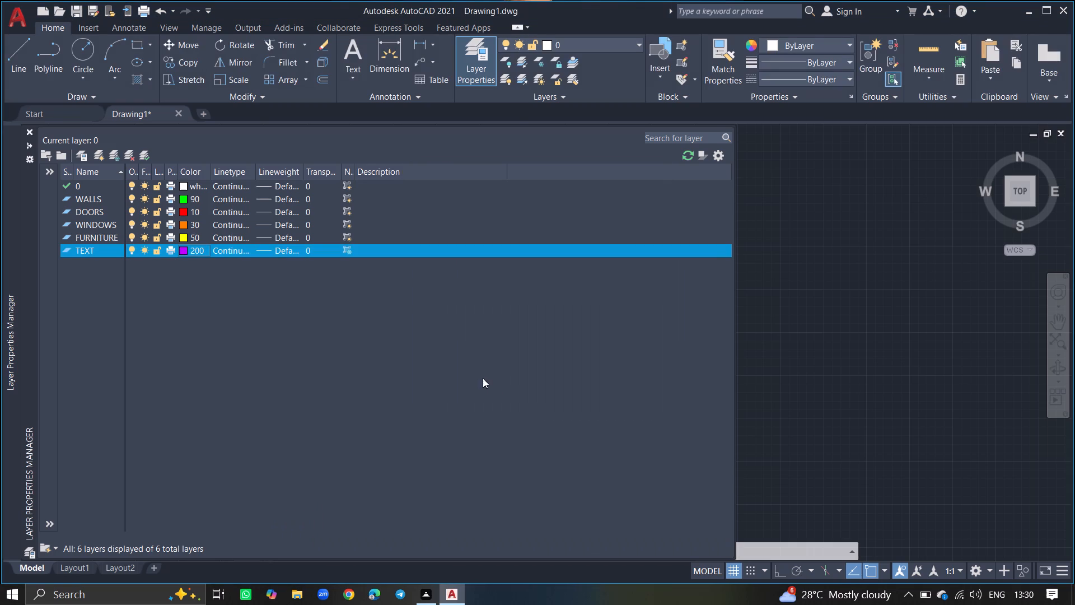
{"action": "left_click", "coordinate": [347, 251]}
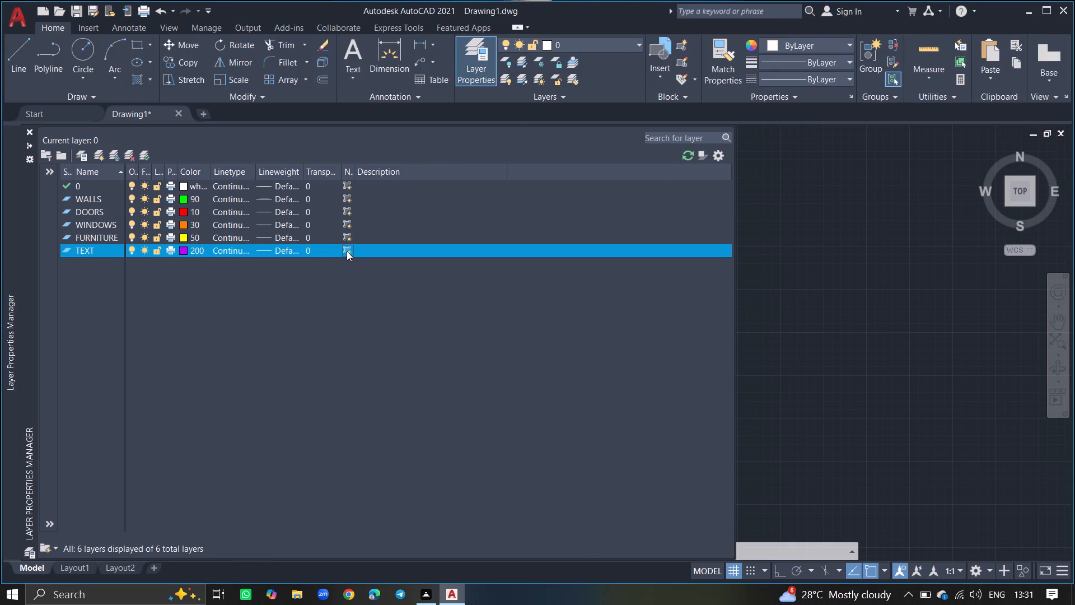
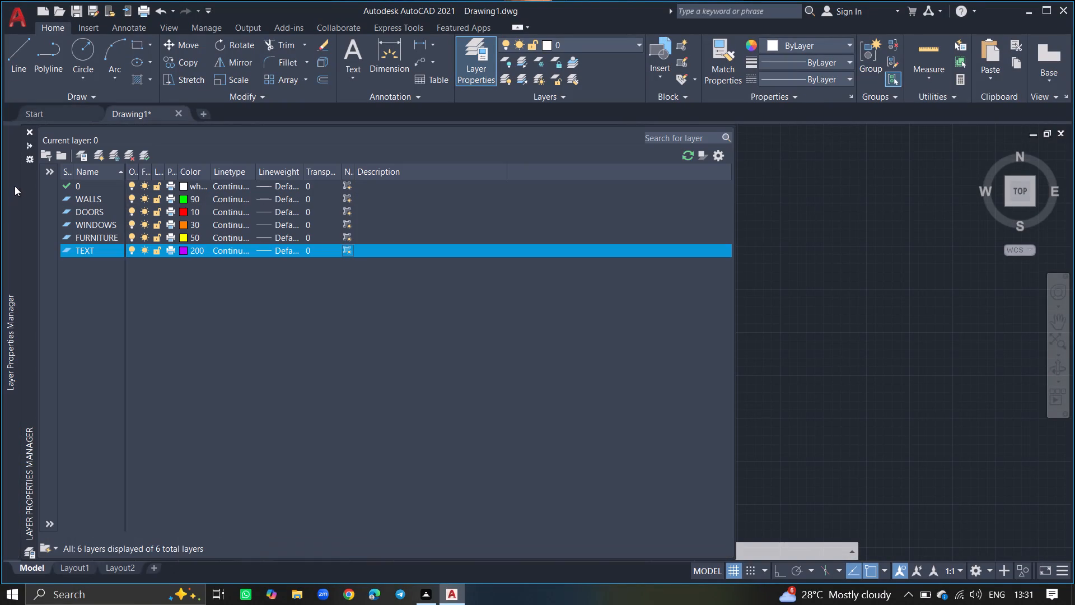
Create a new layer named DIMENSIONS, using the variant that is frozen in all viewports.
{"action": "left_click", "coordinate": [110, 151]}
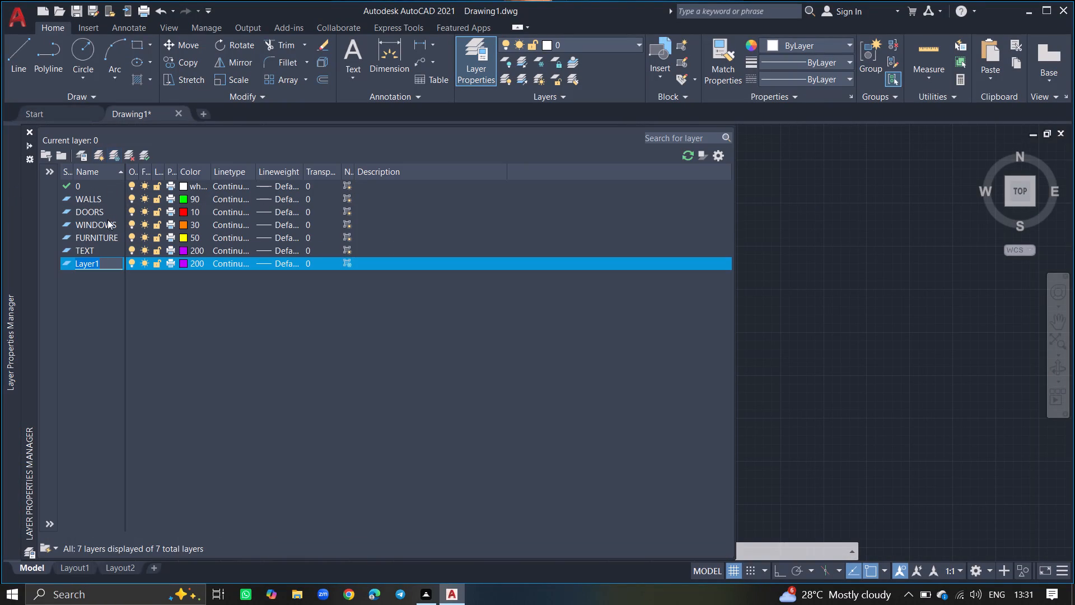
{"action": "left_click", "coordinate": [110, 259]}
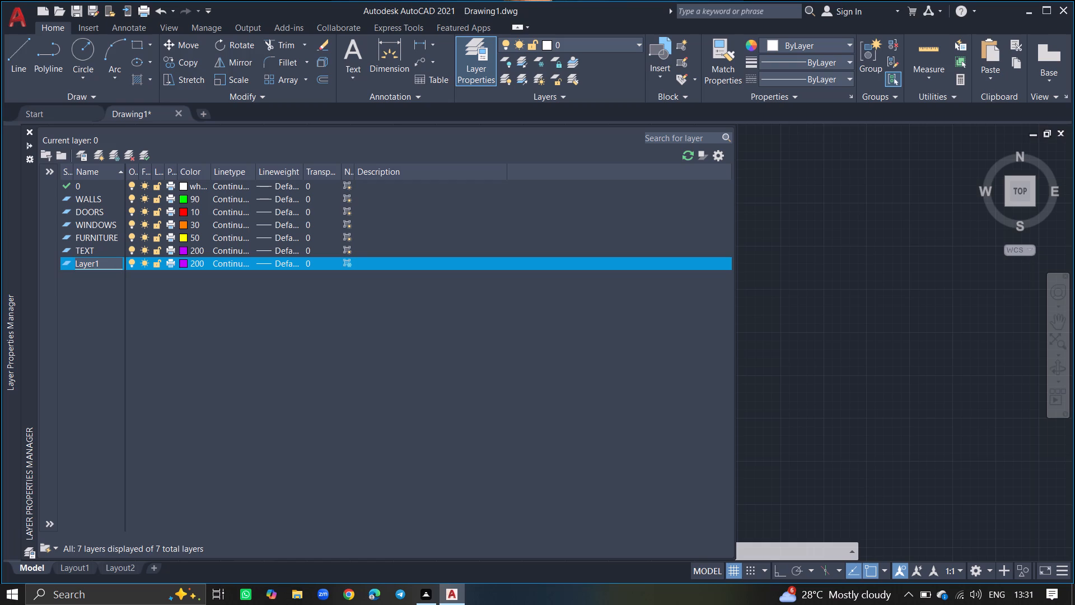
{"action": "key", "text": "BackSpace"}
{"action": "key", "text": "BackSpace"}
{"action": "key", "text": "BackSpace"}
{"action": "key", "text": "BackSpace"}
{"action": "key", "text": "BackSpace"}
{"action": "key", "text": "BackSpace"}
{"action": "type", "text": "DIM"}
{"action": "type", "text": "EN"}
{"action": "key", "text": "s"}
{"action": "type", "text": "IO"}
{"action": "type", "text": "NS"}
{"action": "left_click", "coordinate": [97, 312]}
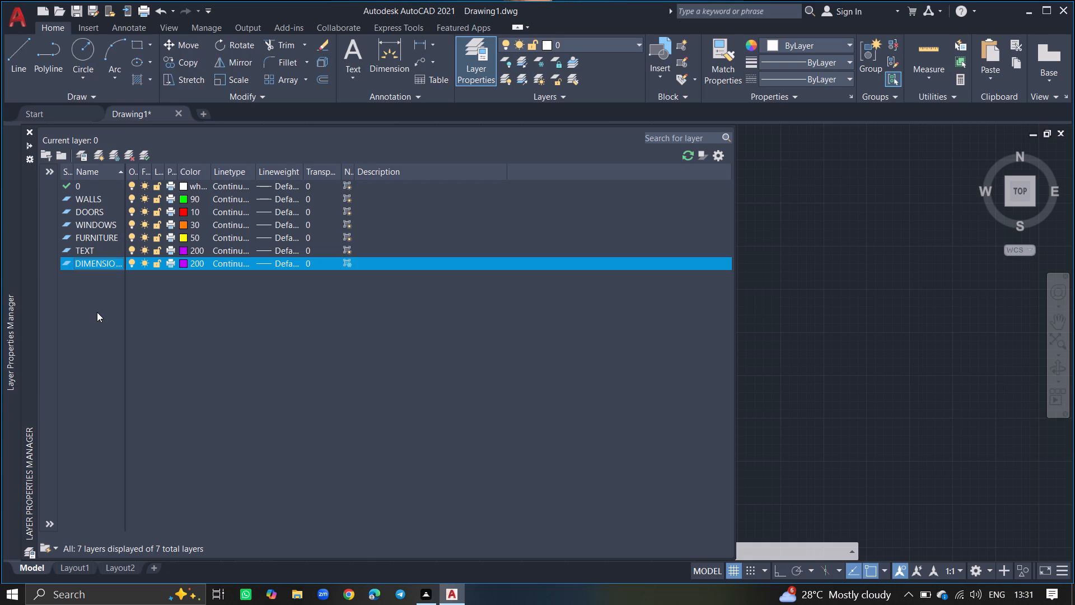
Set the DIMENSIONS layer's colour to blue, index colour 150, and turn off its freeze in new viewports.
{"action": "left_click", "coordinate": [180, 267]}
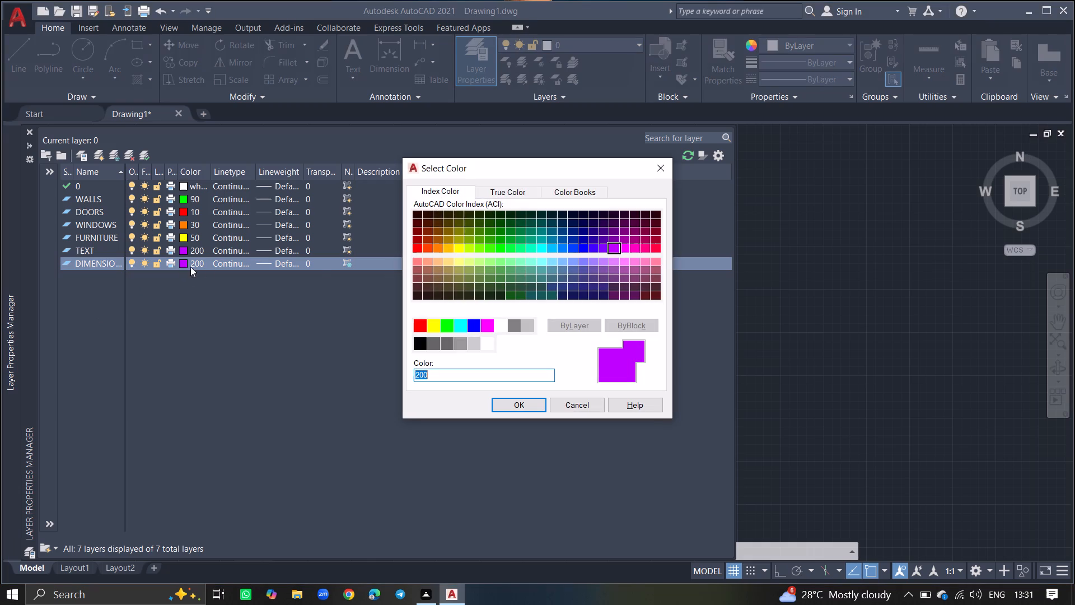
{"action": "left_click", "coordinate": [560, 249]}
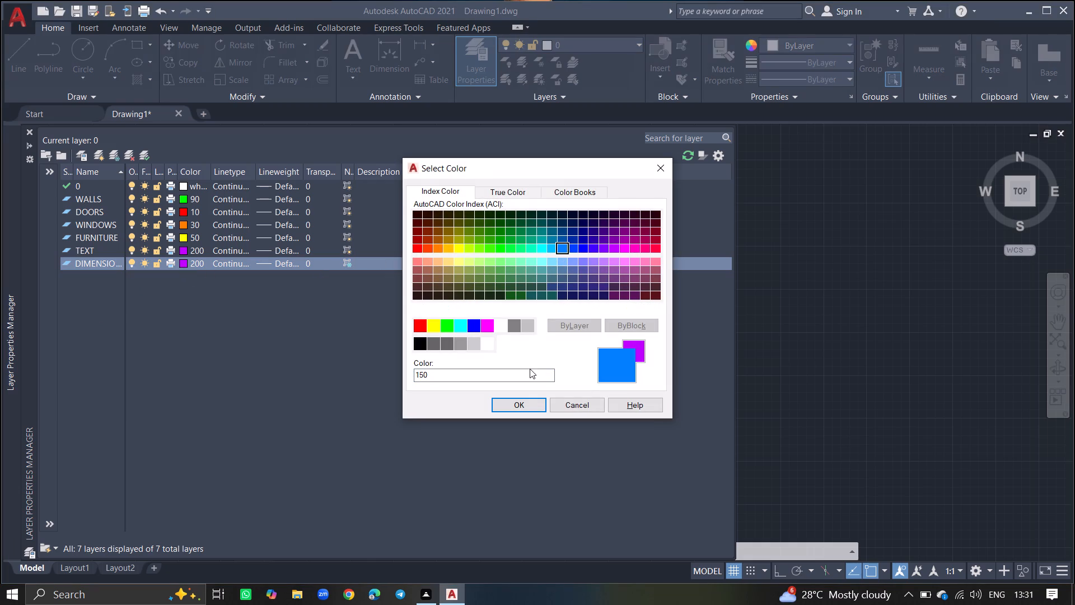
{"action": "left_click", "coordinate": [520, 402]}
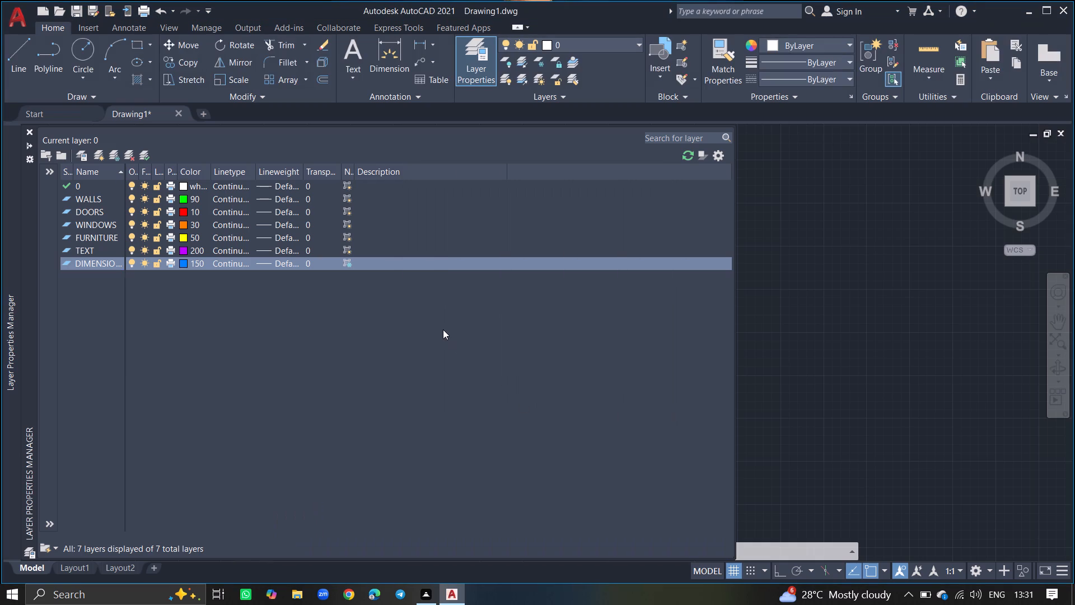
{"action": "left_click", "coordinate": [344, 263]}
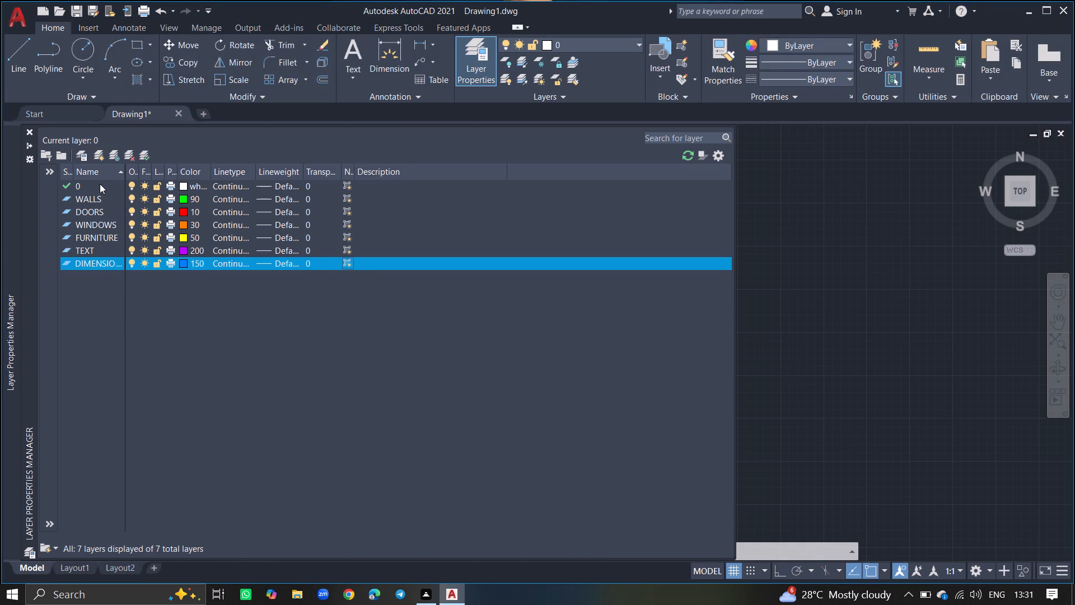
Create a new layer named SHUTTER, using the variant that is frozen in all viewports.
{"action": "left_click", "coordinate": [112, 155]}
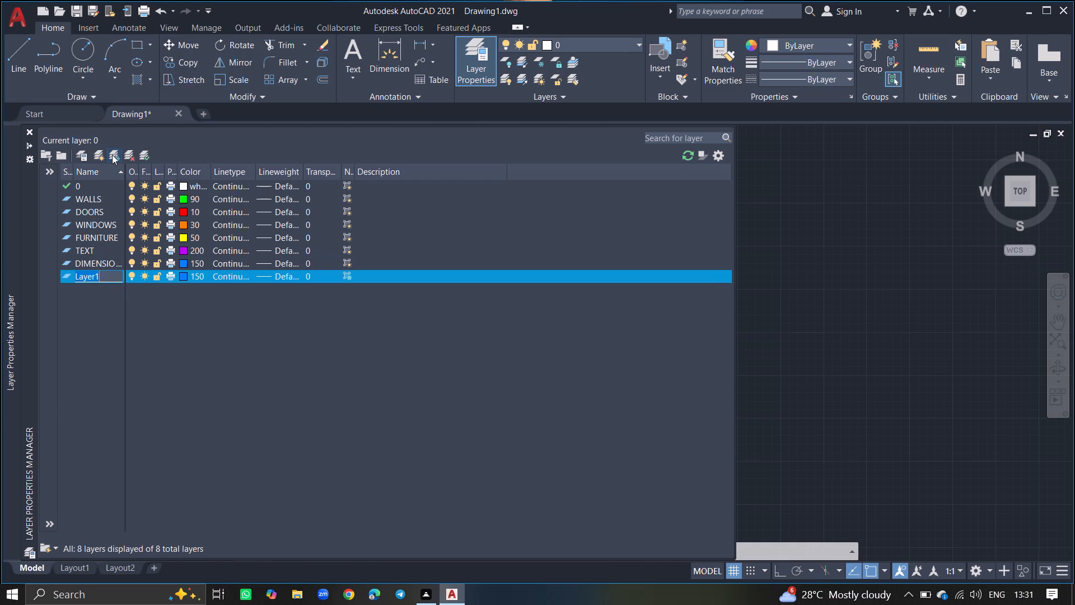
{"action": "left_click", "coordinate": [104, 276]}
{"action": "key", "text": "BackSpace"}
{"action": "key", "text": "BackSpace"}
{"action": "key", "text": "BackSpace"}
{"action": "key", "text": "BackSpace"}
{"action": "key", "text": "BackSpace"}
{"action": "key", "text": "BackSpace"}
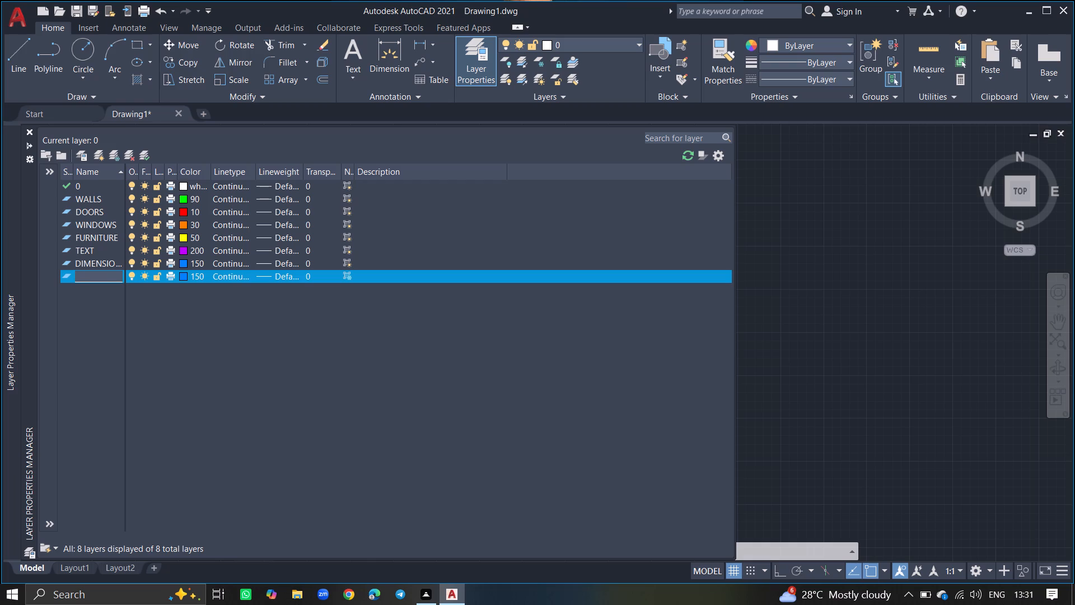
{"action": "type", "text": "SHUTTER"}
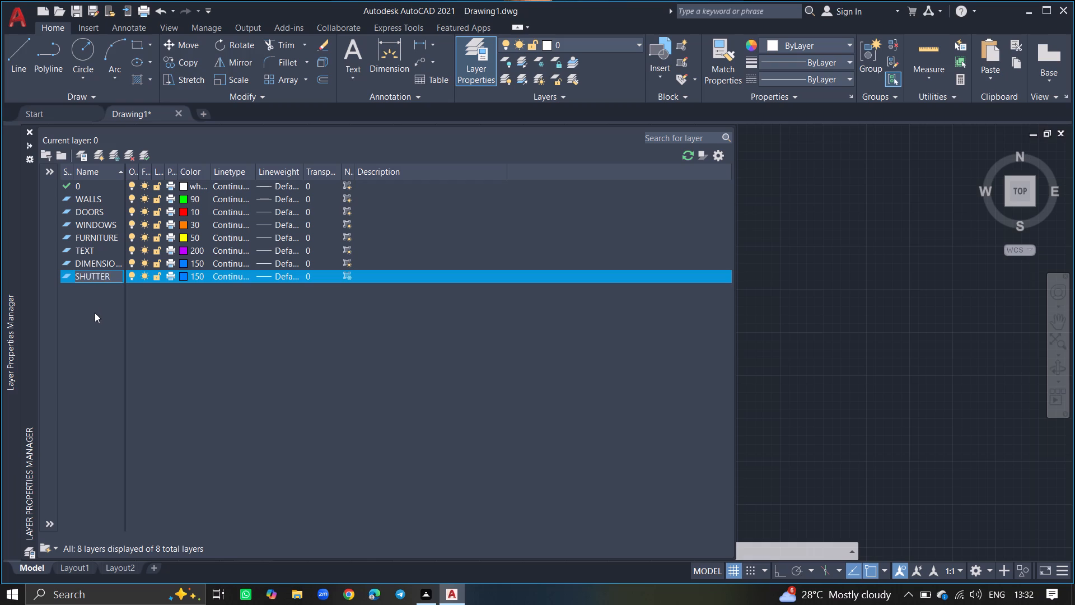
{"action": "left_click", "coordinate": [95, 313]}
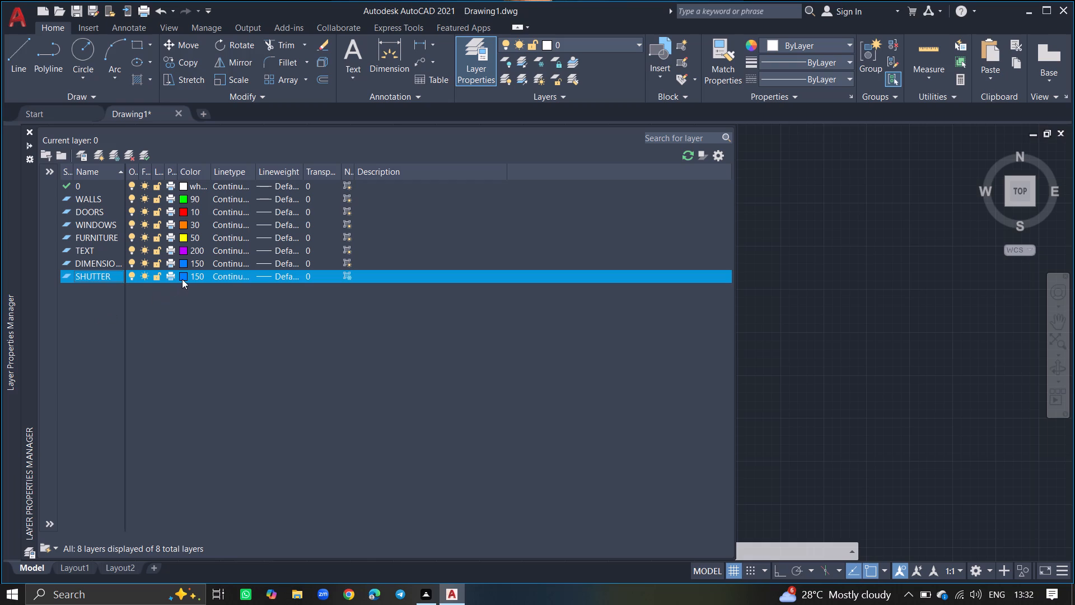
Set the SHUTTER layer's colour to dark grey, index colour 251, and turn off its freeze in new viewports.
{"action": "left_click", "coordinate": [182, 279]}
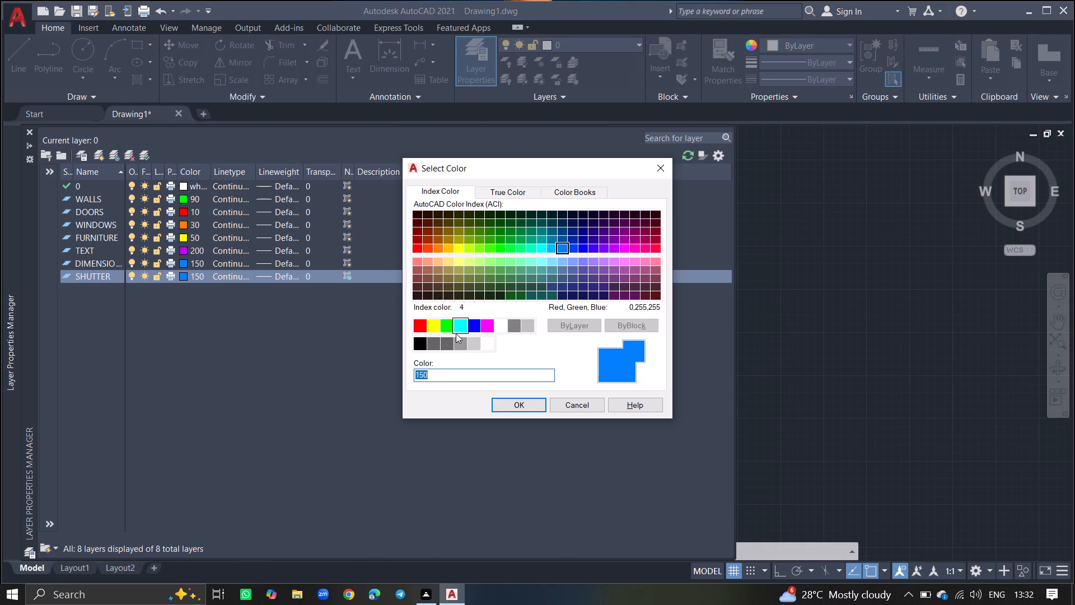
{"action": "left_click", "coordinate": [432, 345]}
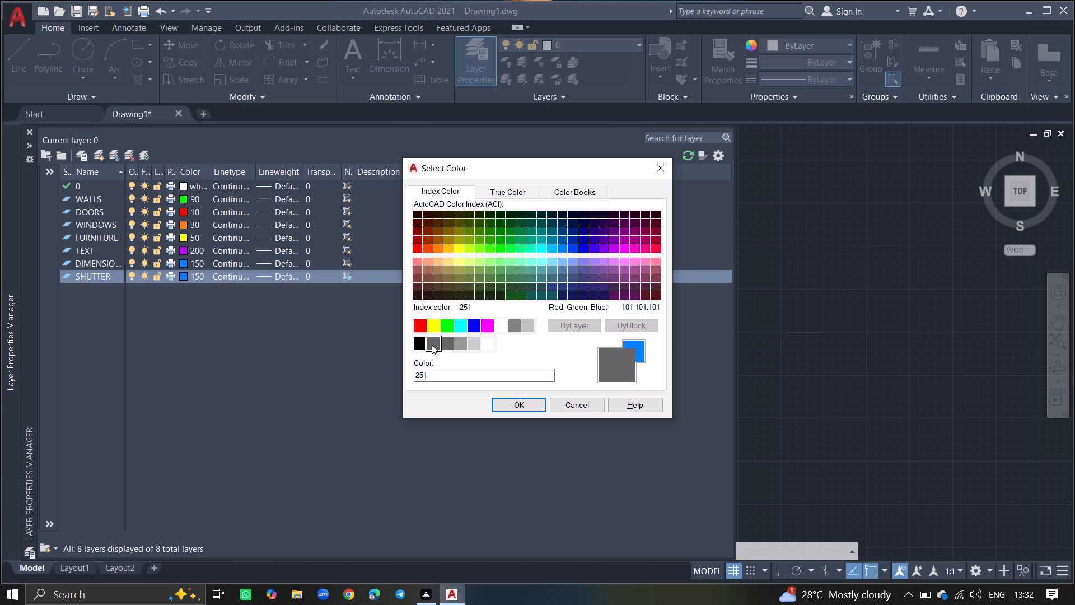
{"action": "left_click", "coordinate": [506, 401]}
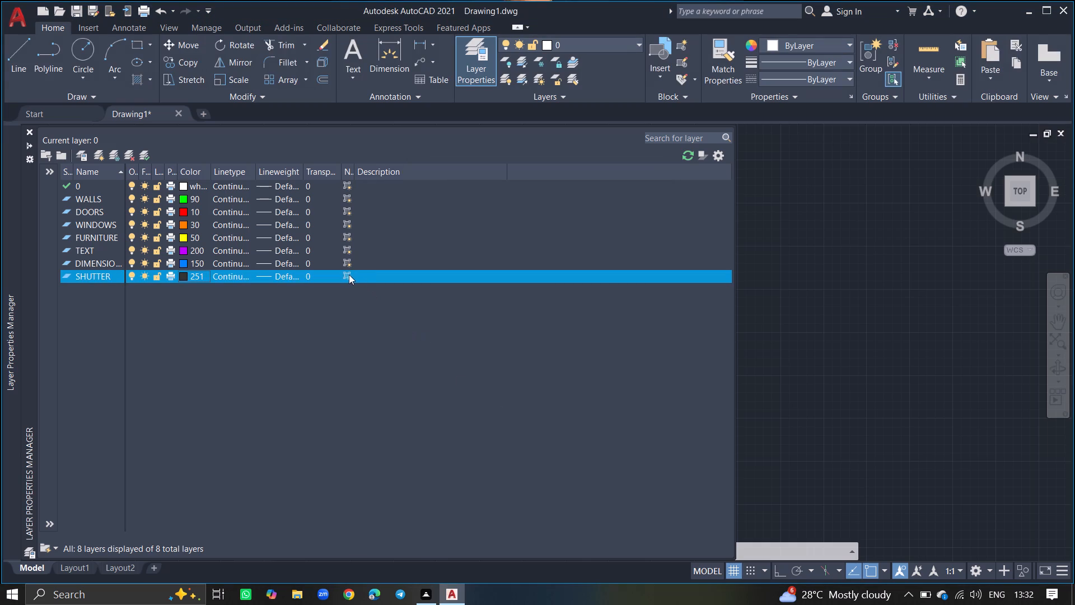
{"action": "left_click", "coordinate": [182, 276]}
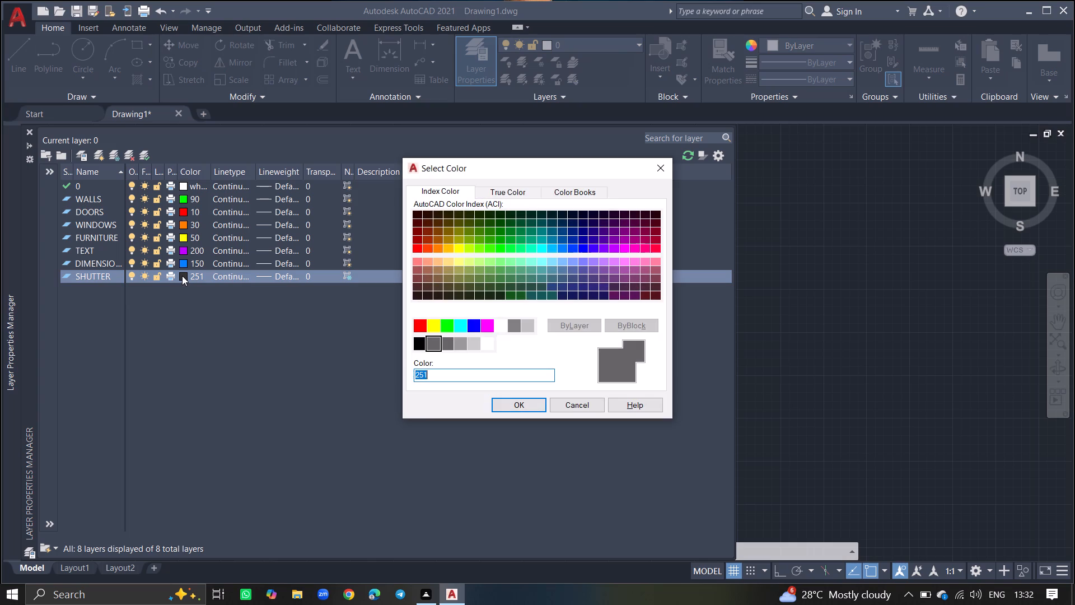
{"action": "left_click", "coordinate": [503, 403]}
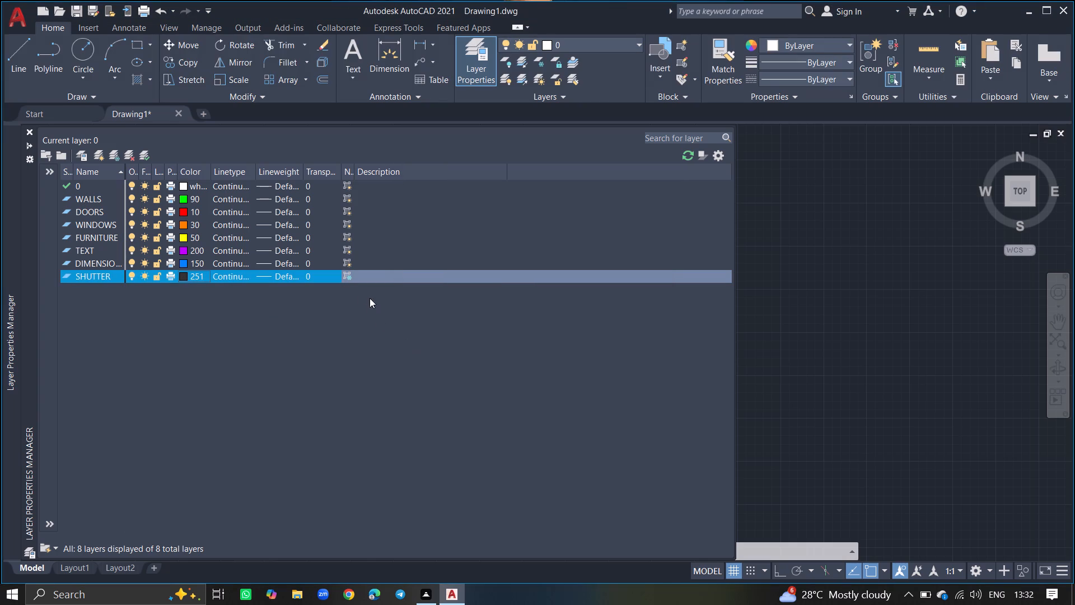
{"action": "left_click", "coordinate": [347, 277]}
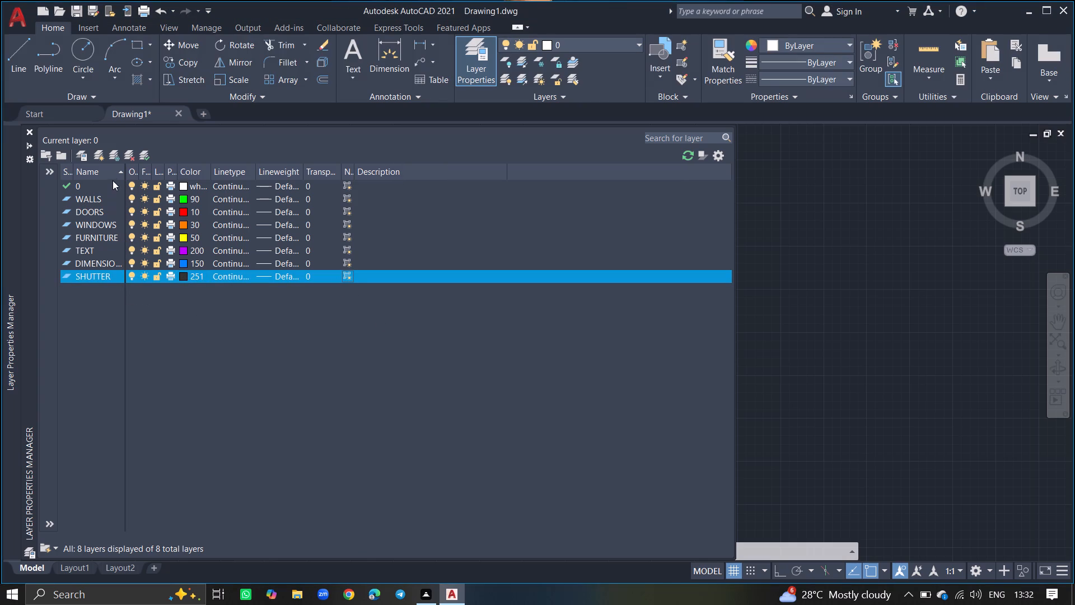
Create a new layer named GARDEN, using the variant that is frozen in all viewports.
{"action": "left_click", "coordinate": [113, 152]}
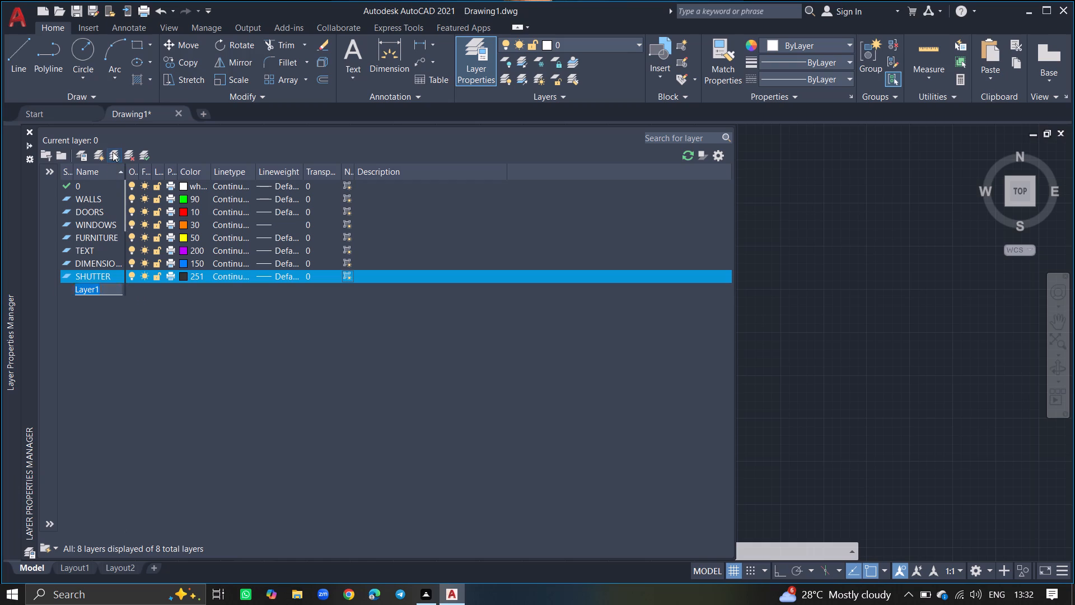
{"action": "left_click", "coordinate": [108, 289]}
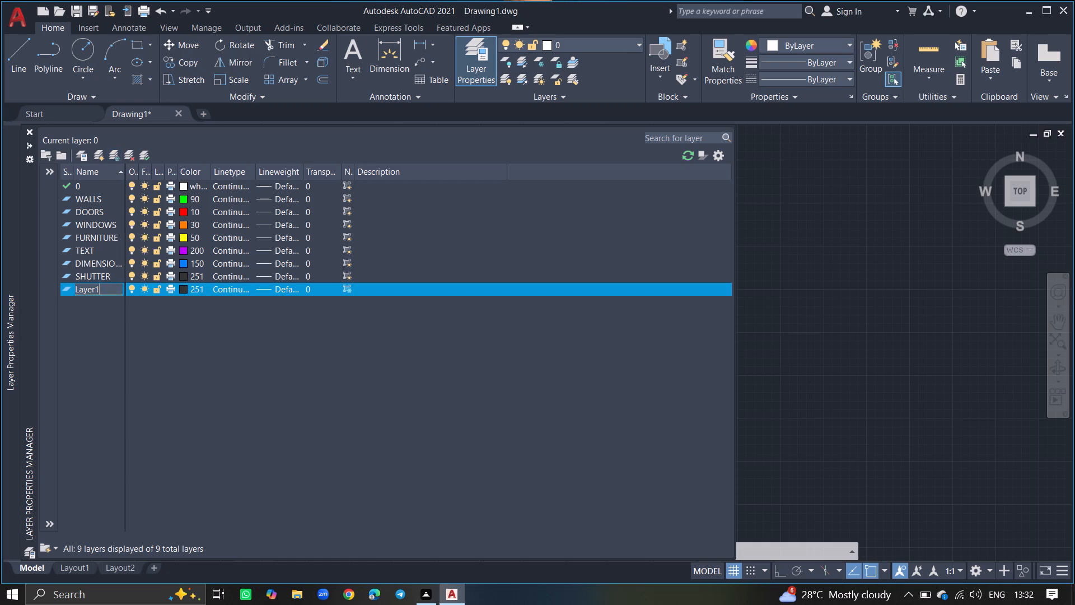
{"action": "key", "text": "BackSpace"}
{"action": "key", "text": "BackSpace"}
{"action": "key", "text": "BackSpace"}
{"action": "key", "text": "BackSpace"}
{"action": "key", "text": "BackSpace"}
{"action": "key", "text": "BackSpace"}
{"action": "key", "text": "g"}
{"action": "key", "text": "a"}
{"action": "type", "text": "RDE"}
{"action": "key", "text": "n"}
{"action": "left_click", "coordinate": [118, 313]}
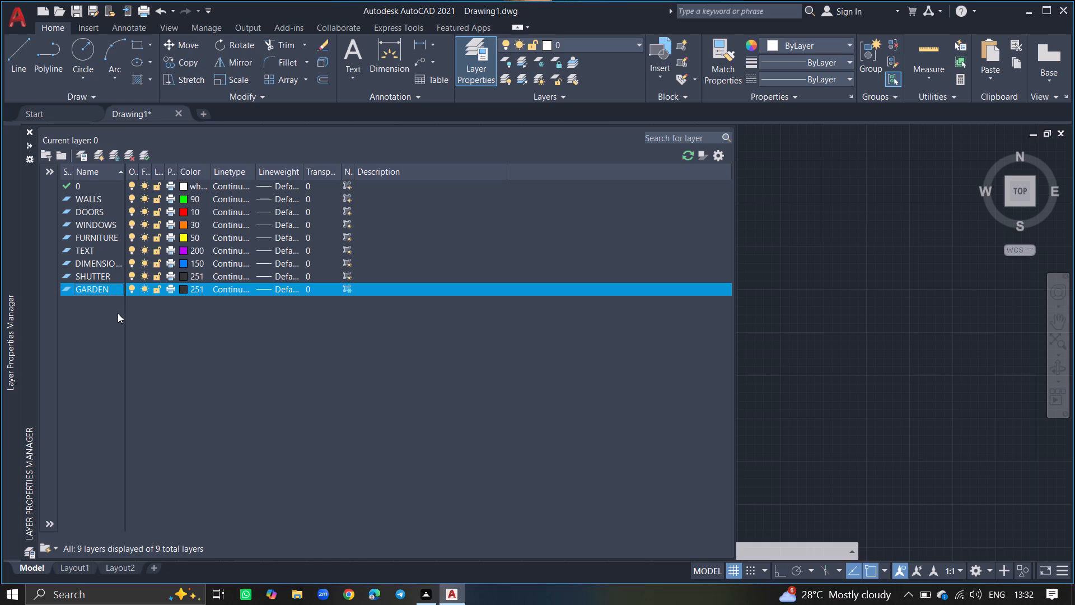
Set the GARDEN layer's colour to dark green, index colour 109.
{"action": "left_click", "coordinate": [183, 288]}
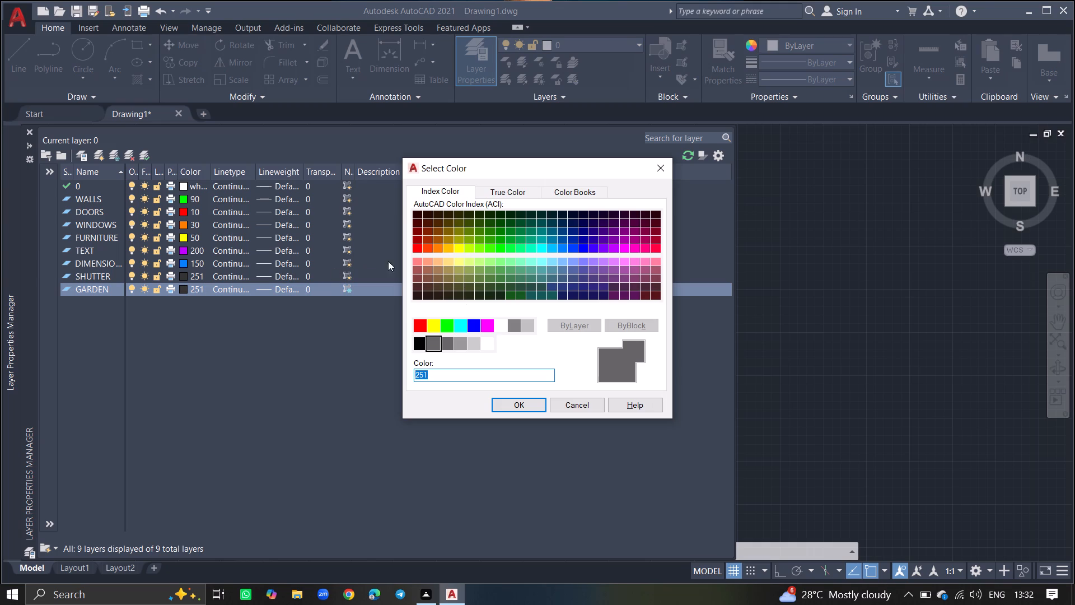
{"action": "left_click", "coordinate": [527, 299]}
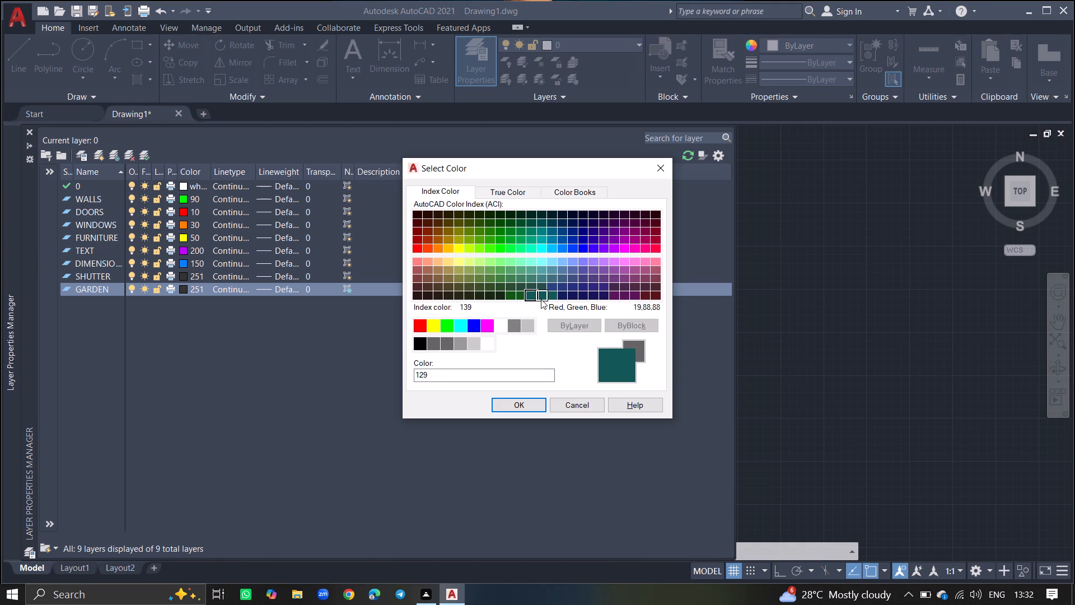
{"action": "left_click", "coordinate": [541, 299]}
{"action": "left_click", "coordinate": [550, 299]}
{"action": "left_click", "coordinate": [513, 300]}
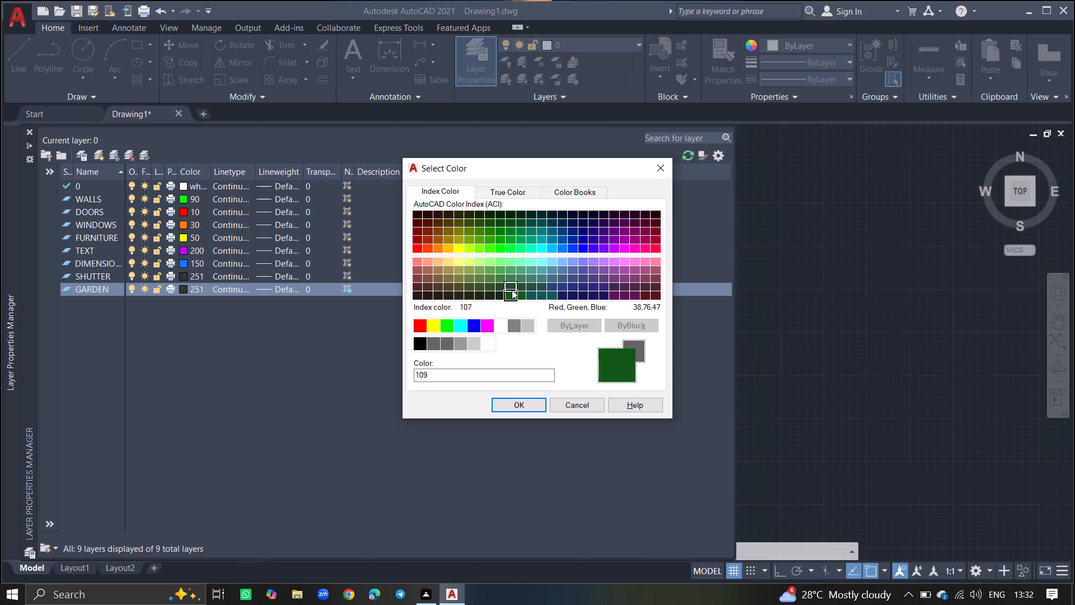
{"action": "left_click", "coordinate": [512, 290]}
{"action": "left_click", "coordinate": [512, 295]}
{"action": "left_click", "coordinate": [522, 404]}
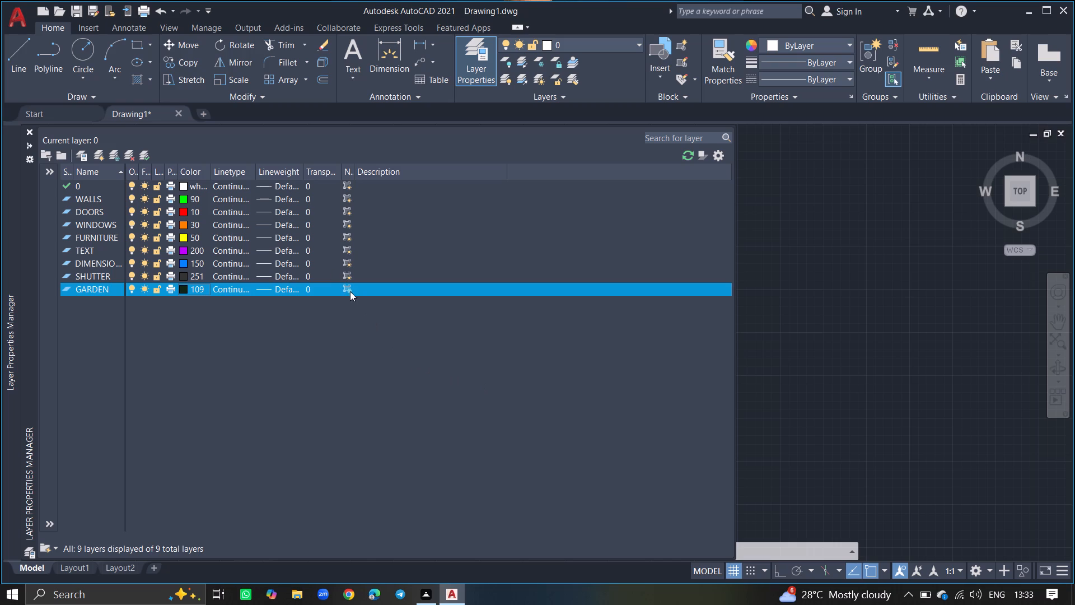
Turn off the GARDEN layer's freeze in new viewports.
{"action": "left_click", "coordinate": [350, 288]}
Make WALLS the current layer and close the layer manager.
{"action": "double_click", "coordinate": [94, 197]}
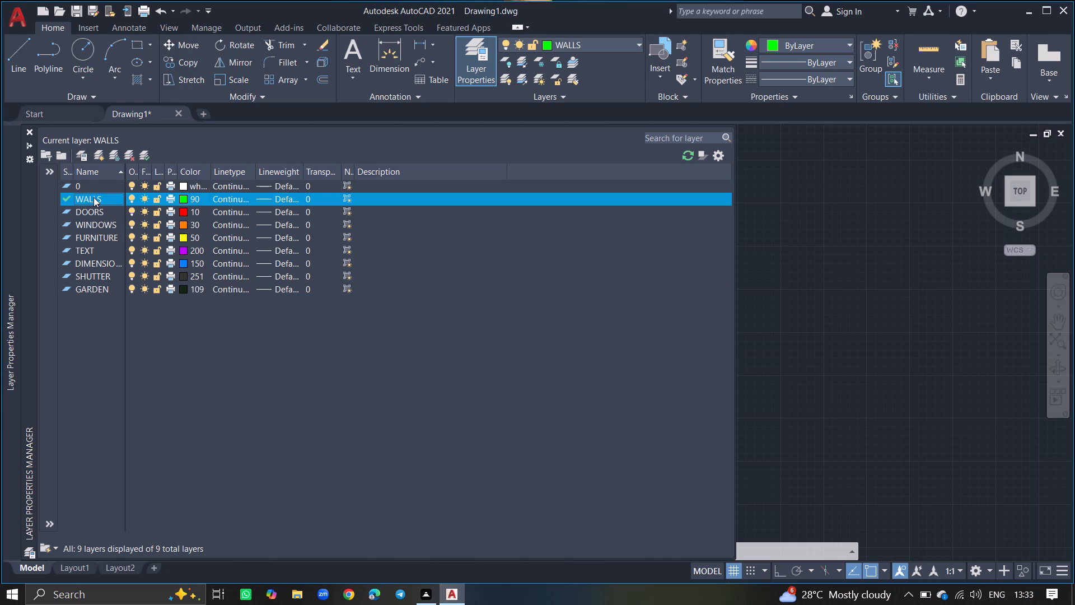
{"action": "left_click", "coordinate": [30, 132]}
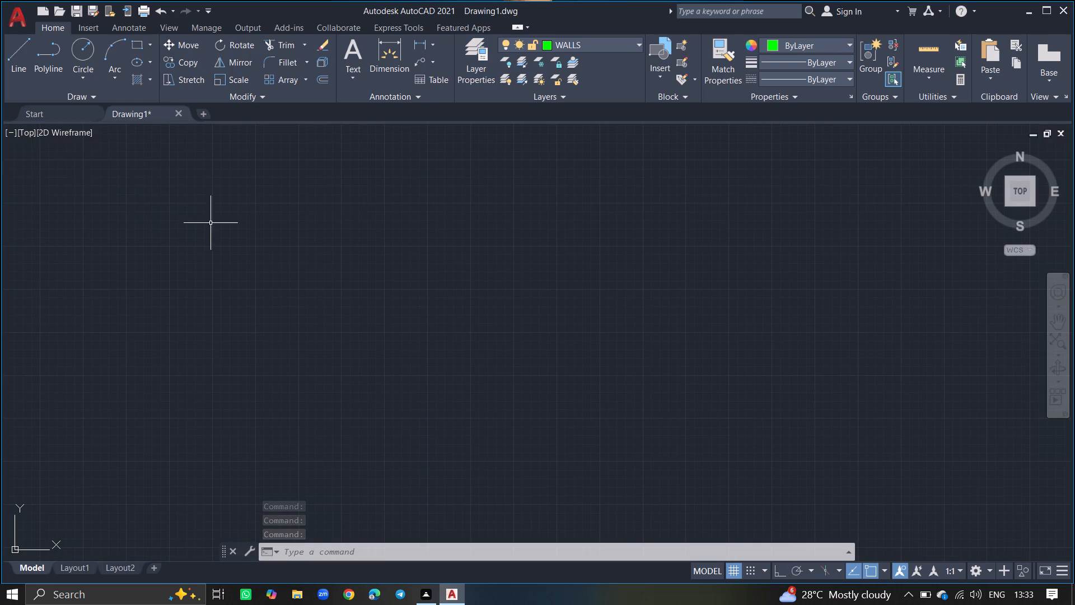
Draw a vertical construction line (XLINE) on the WALLS layer at about X 248'-8".
{"action": "key", "text": "x"}
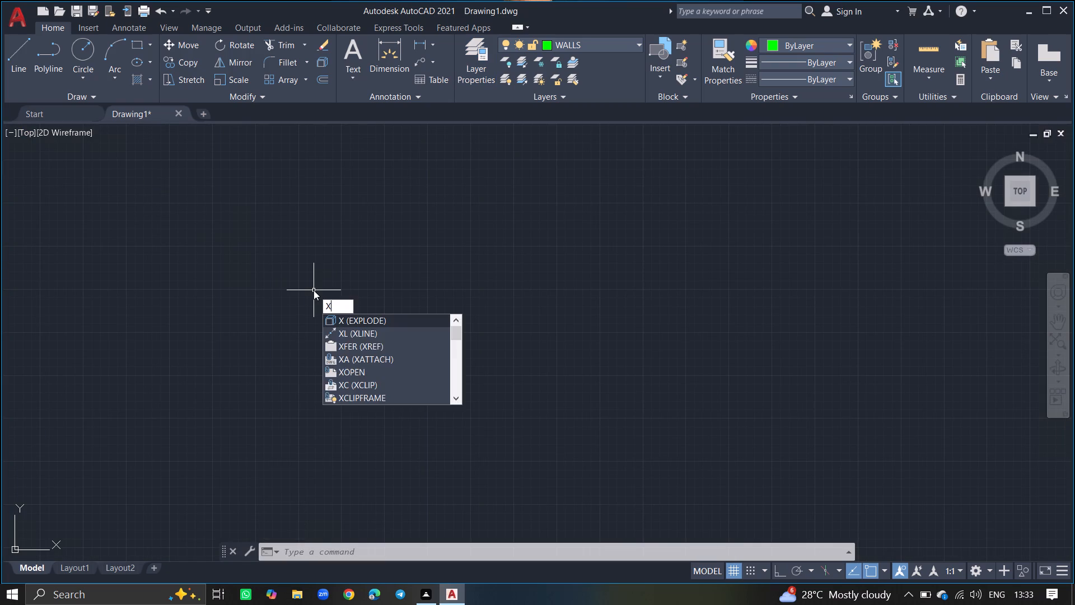
{"action": "key", "text": "l"}
{"action": "key", "text": "Return"}
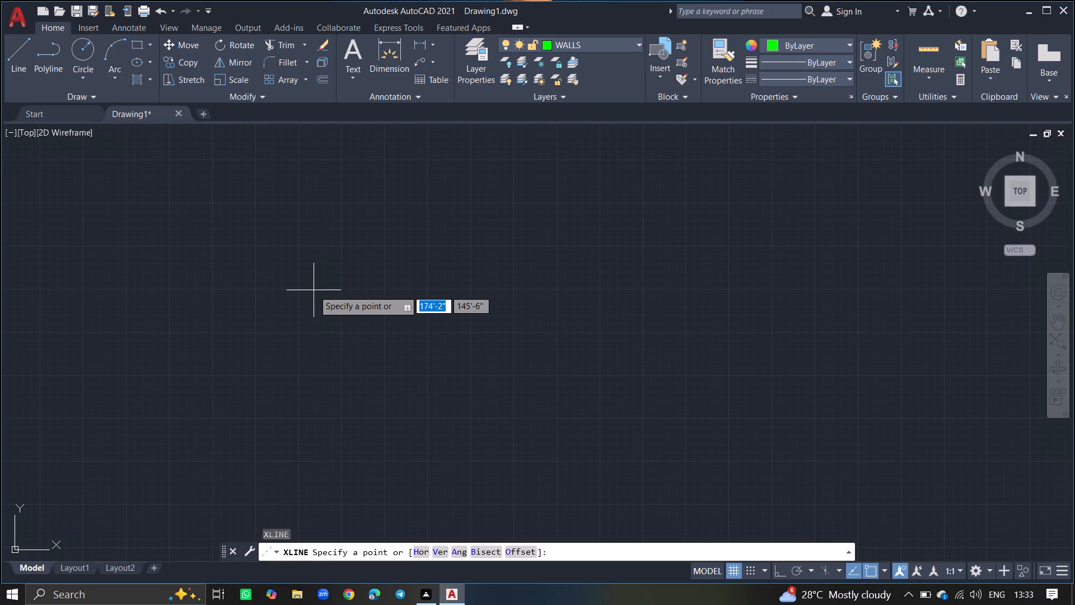
{"action": "left_click", "coordinate": [443, 549]}
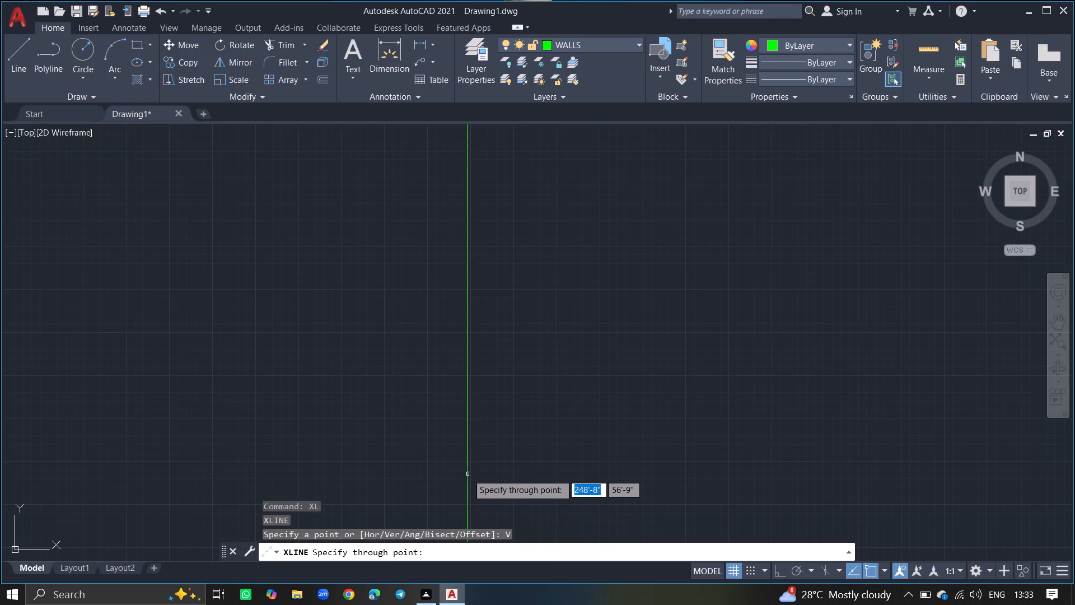
{"action": "left_click", "coordinate": [468, 474]}
{"action": "key", "text": "Return"}
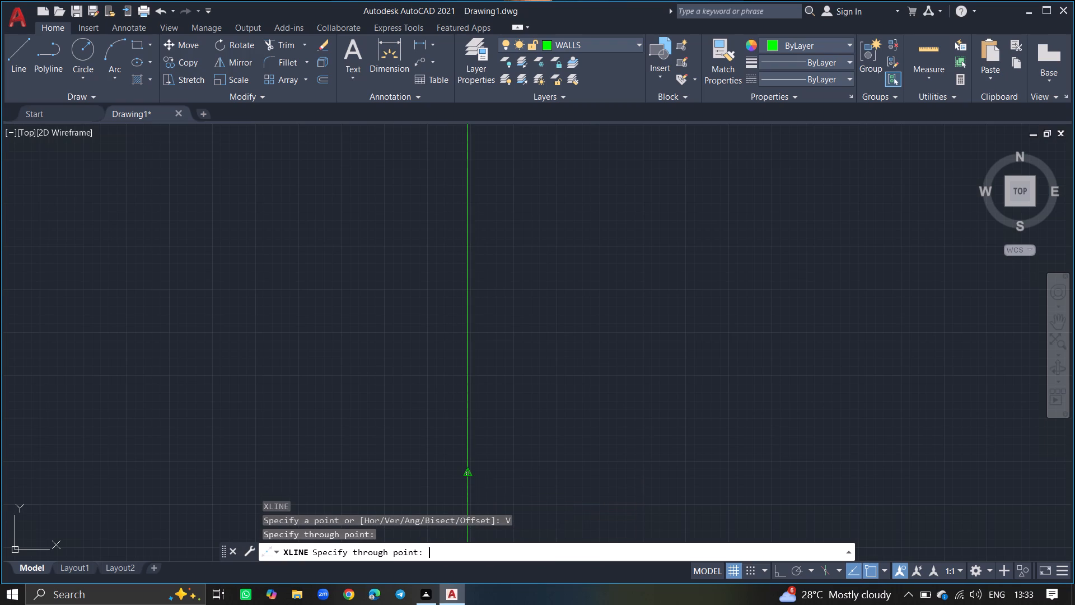
Draw a horizontal construction line (XLINE) crossing the vertical one at about Y 110'-1".
{"action": "key", "text": "x"}
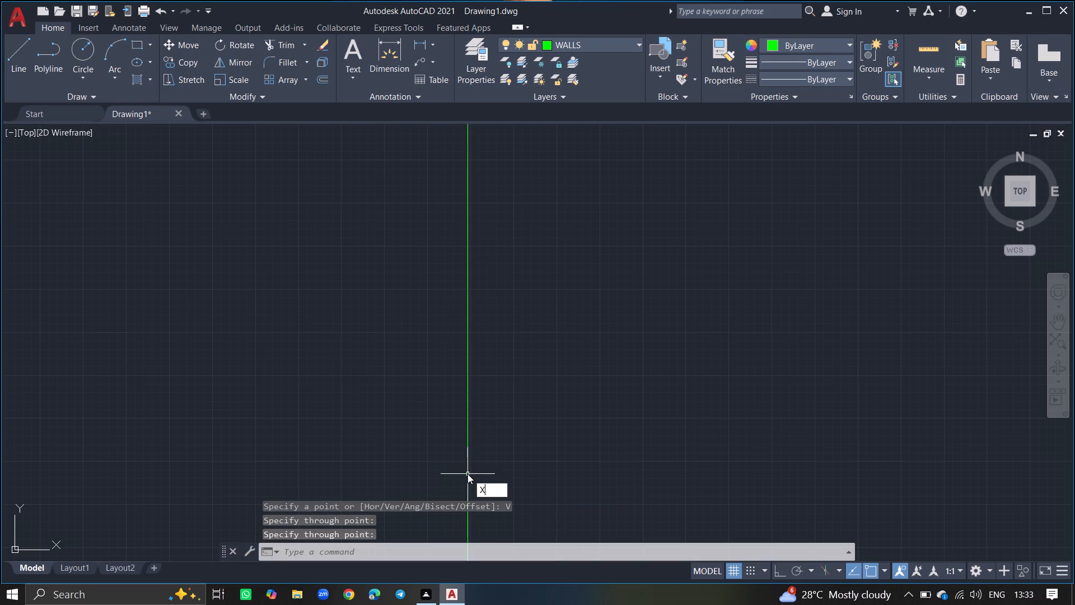
{"action": "key", "text": "l"}
{"action": "key", "text": "Return"}
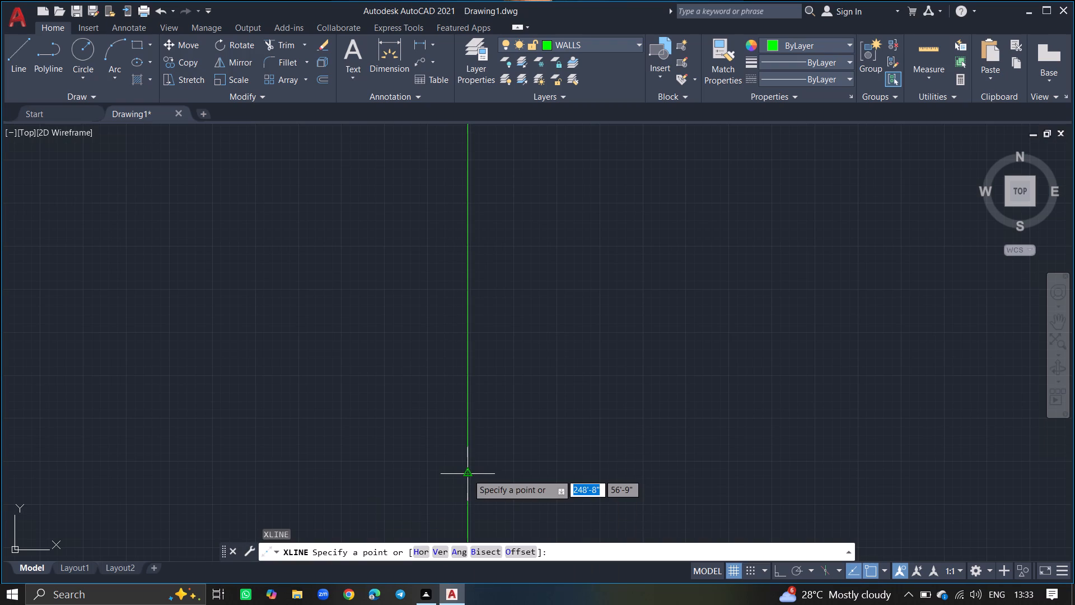
{"action": "left_click", "coordinate": [423, 553]}
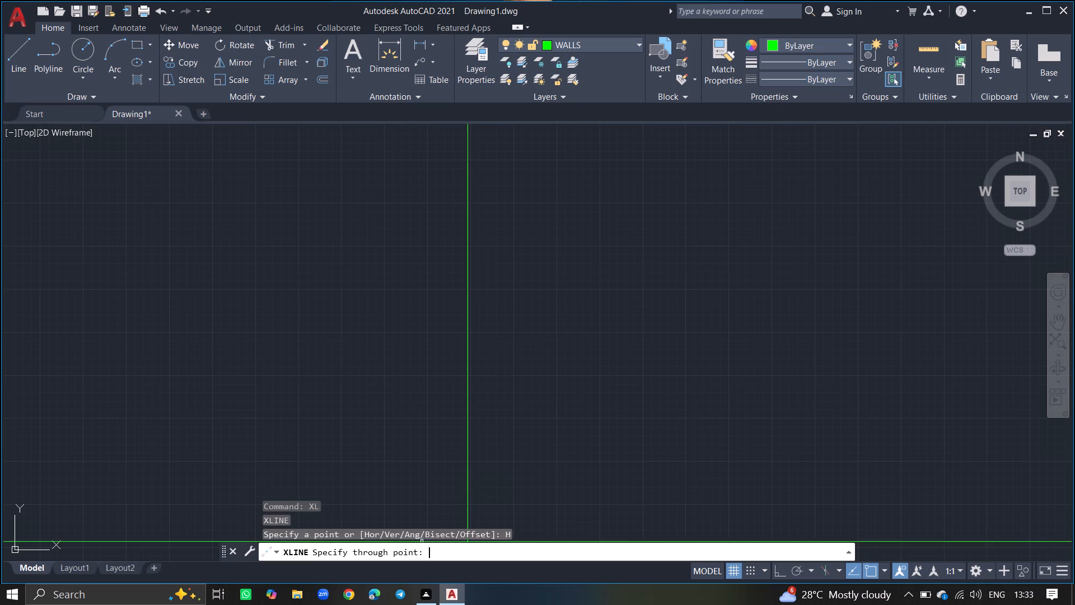
{"action": "left_click", "coordinate": [467, 364]}
{"action": "key", "text": "Return"}
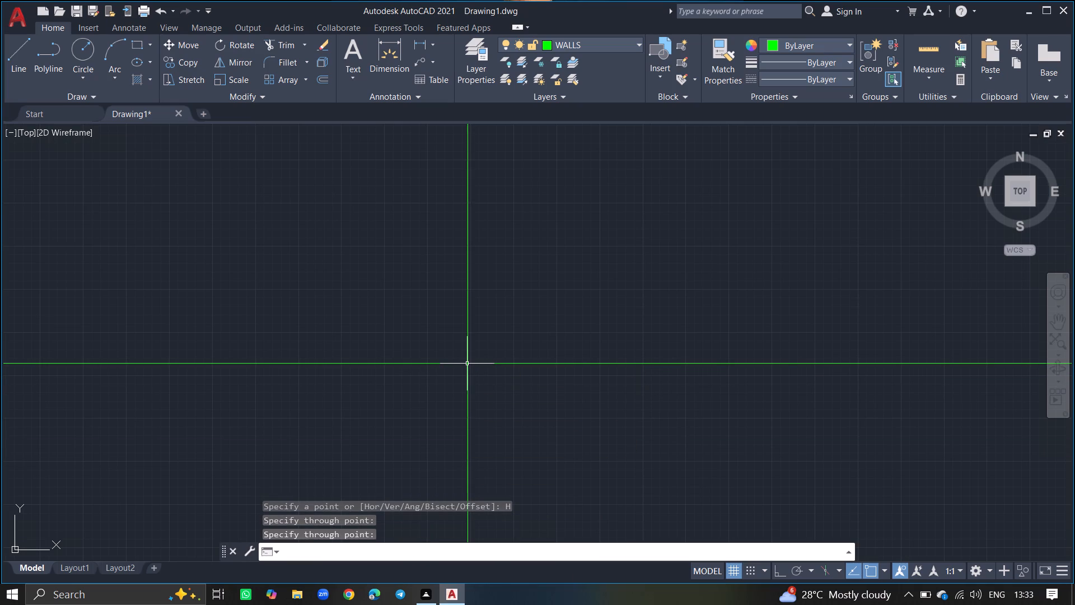
Offset the horizontal construction line 9" downward and the vertical one 9" to its right to form the wall thickness.
{"action": "key", "text": "o"}
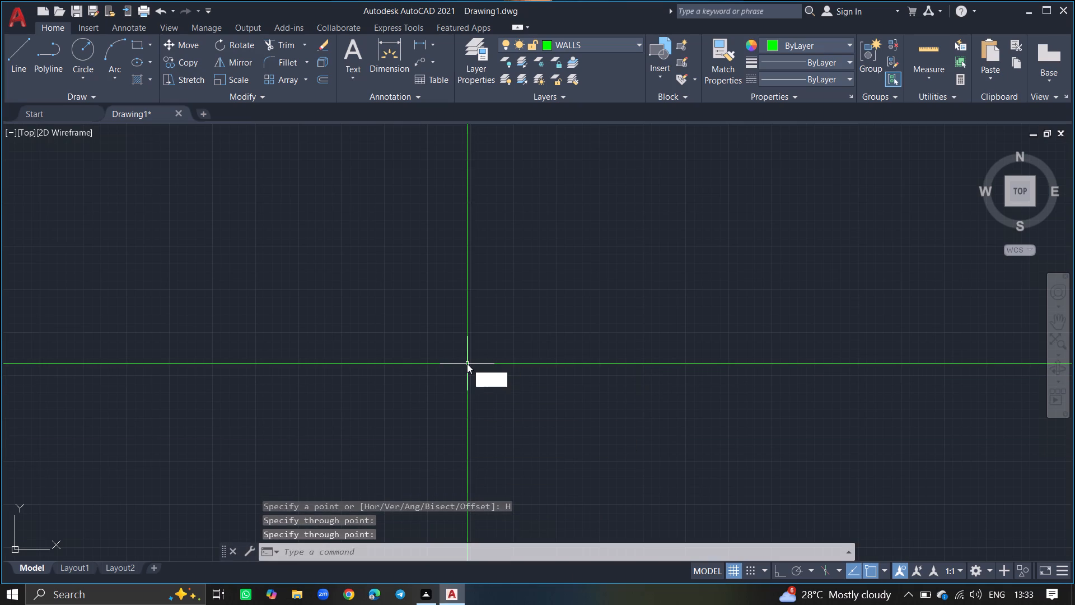
{"action": "type", "text": "FFSET"}
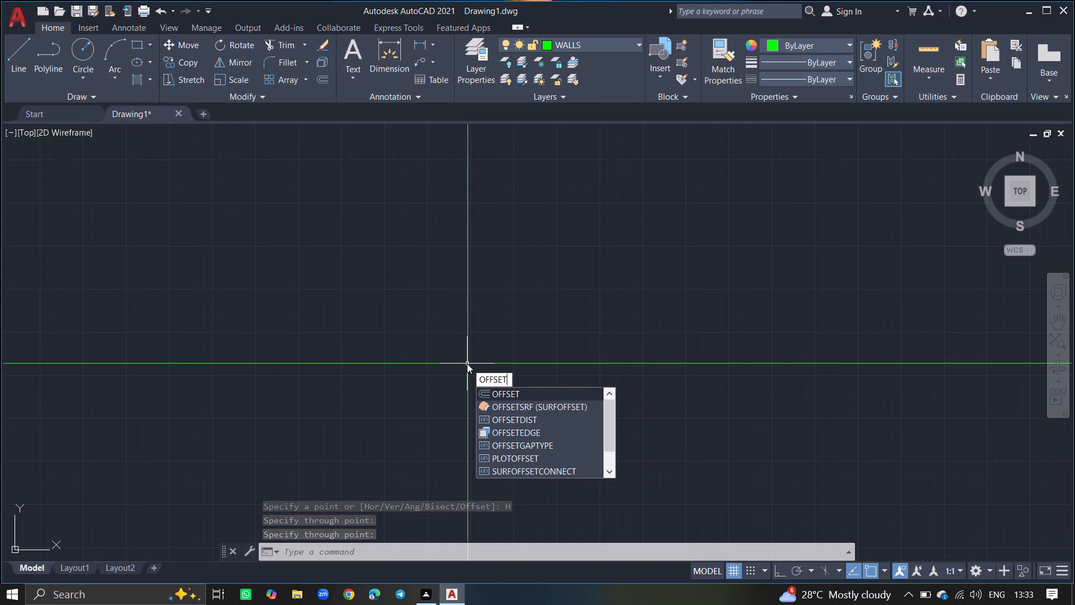
{"action": "key", "text": "Return"}
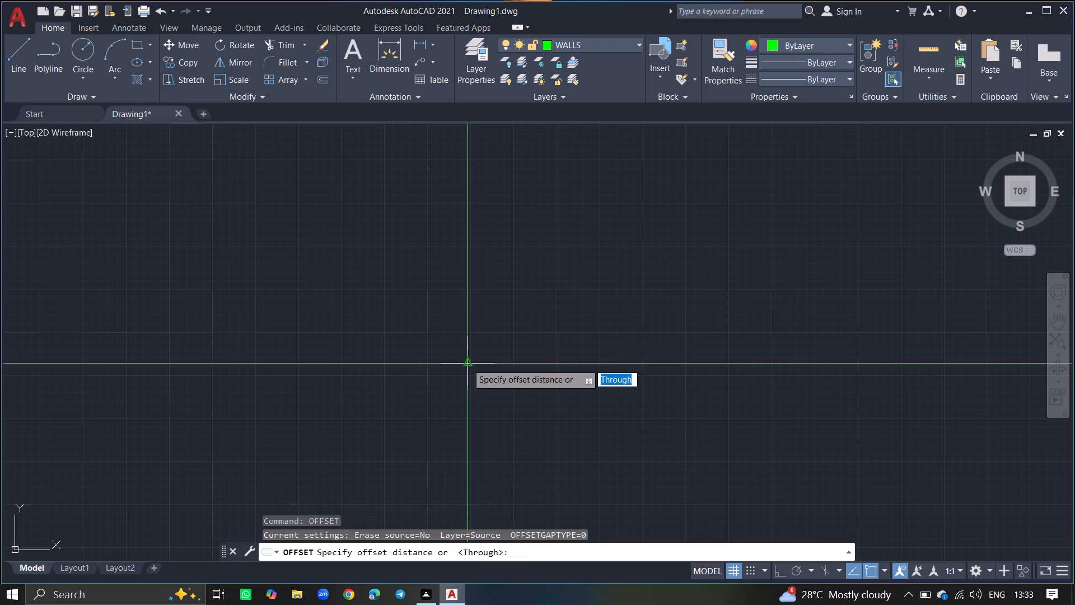
{"action": "key", "text": "9"}
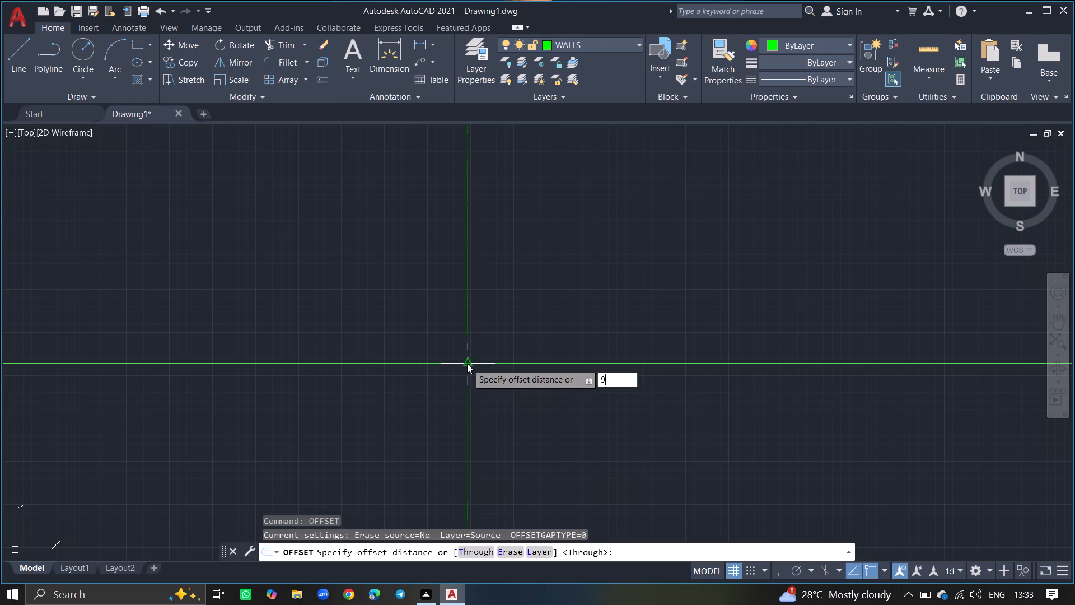
{"action": "key", "text": "shift+quotedbl"}
{"action": "key", "text": "Return"}
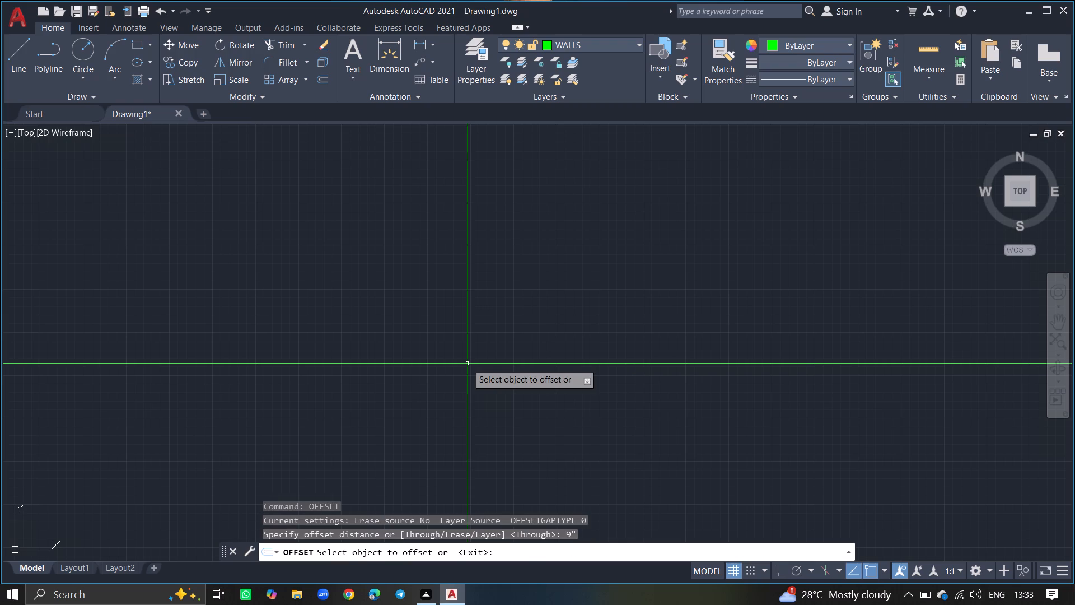
{"action": "left_click", "coordinate": [467, 364]}
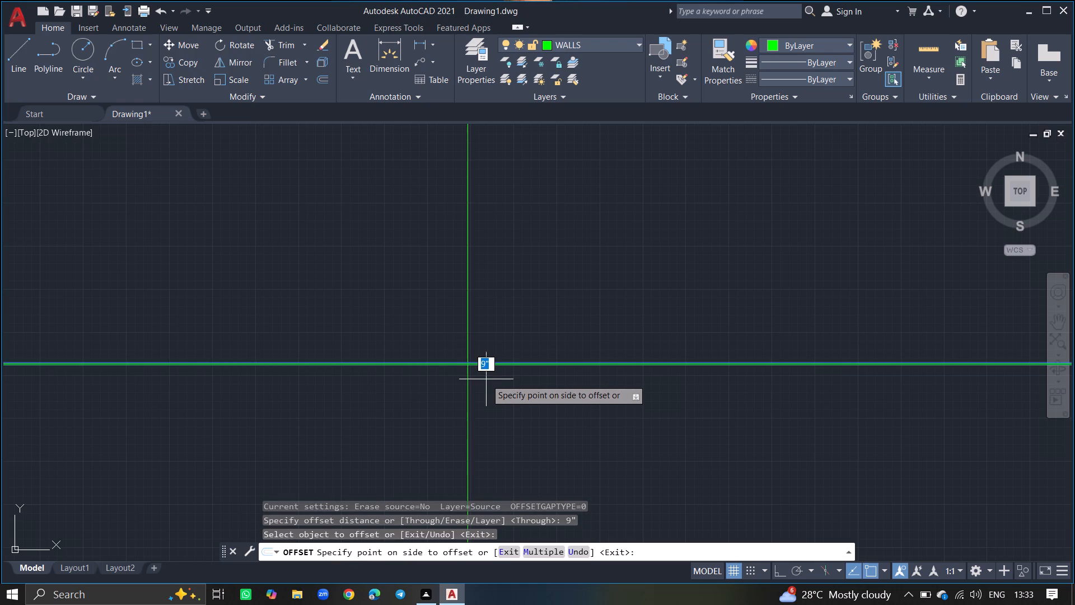
{"action": "scroll", "coordinate": [486, 381], "scroll_direction": "up", "scroll_amount": 4, "text": "ctrl"}
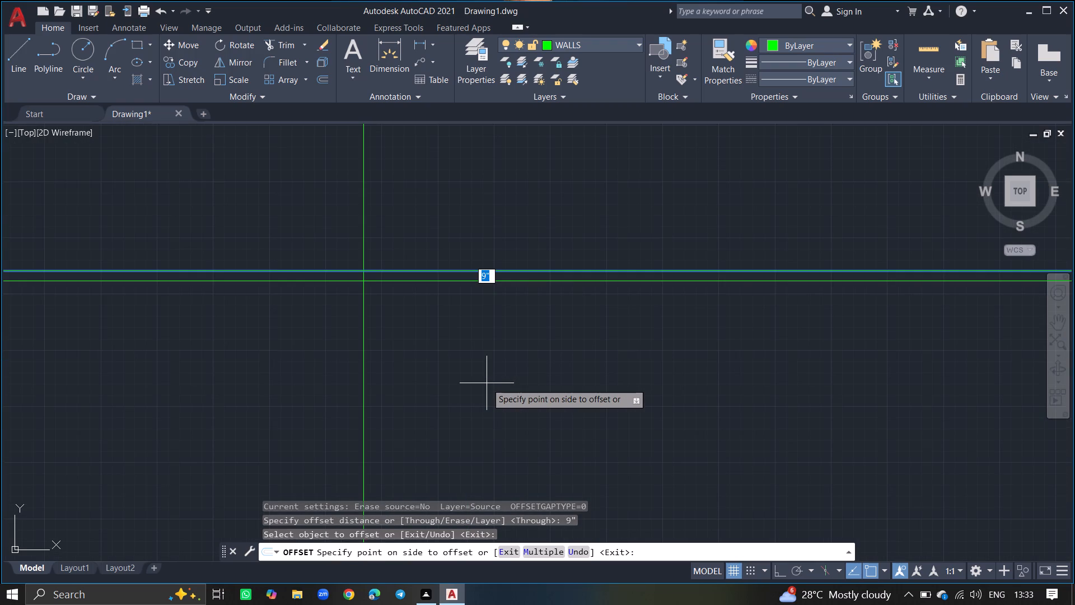
{"action": "left_click", "coordinate": [487, 383]}
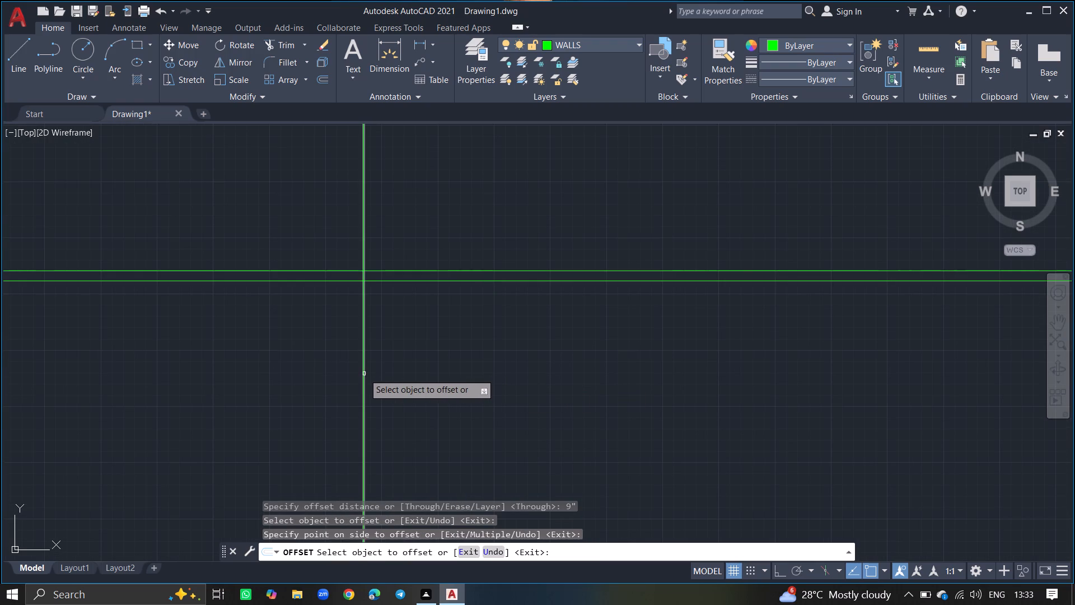
{"action": "left_click", "coordinate": [364, 374]}
{"action": "left_click", "coordinate": [426, 382]}
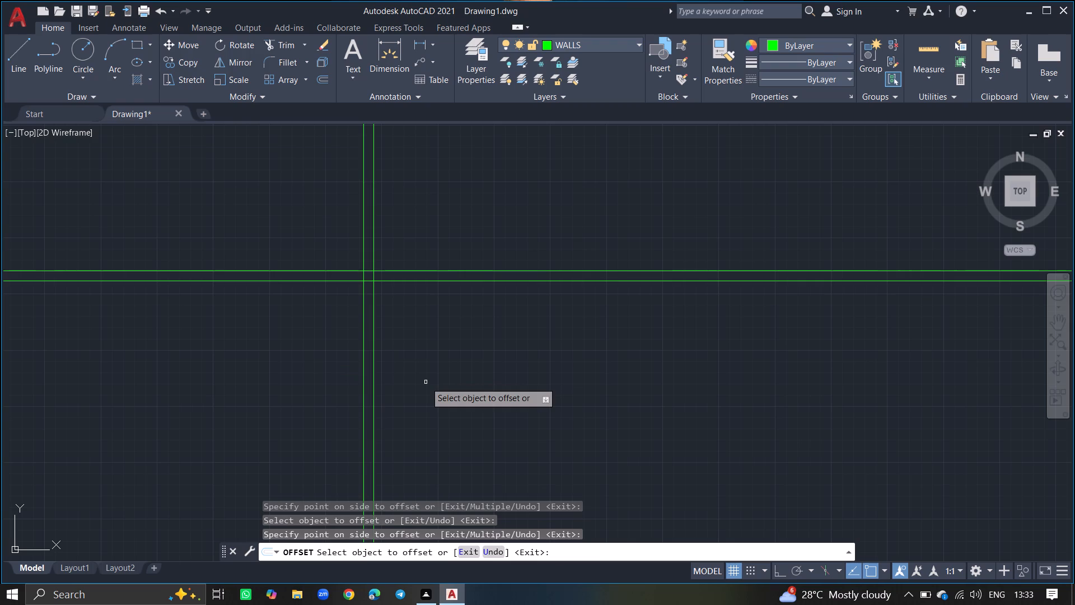
{"action": "key", "text": "Return"}
Save the drawing in the Documents folder under the name WEDNESDAY AFTERNOON.
{"action": "key", "text": "ctrl+s"}
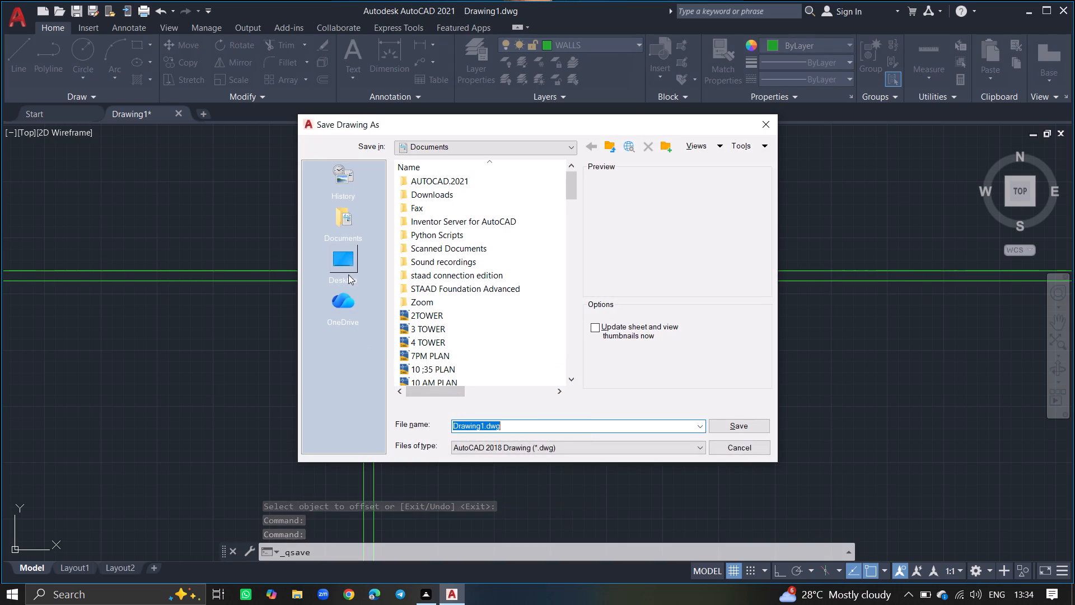
{"action": "left_click", "coordinate": [335, 221]}
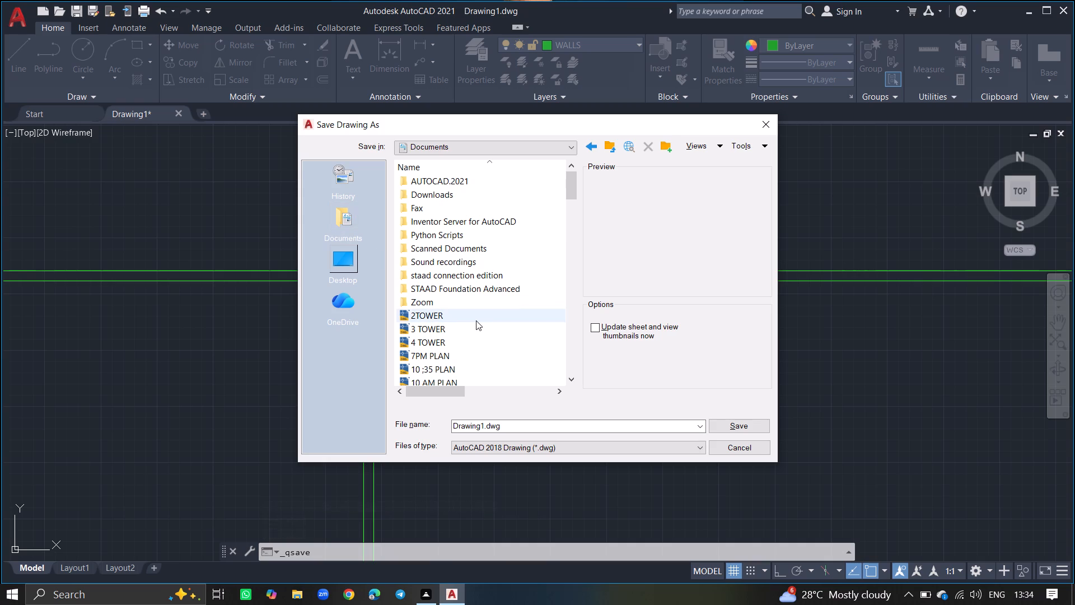
{"action": "left_click", "coordinate": [513, 426]}
{"action": "key", "text": "BackSpace"}
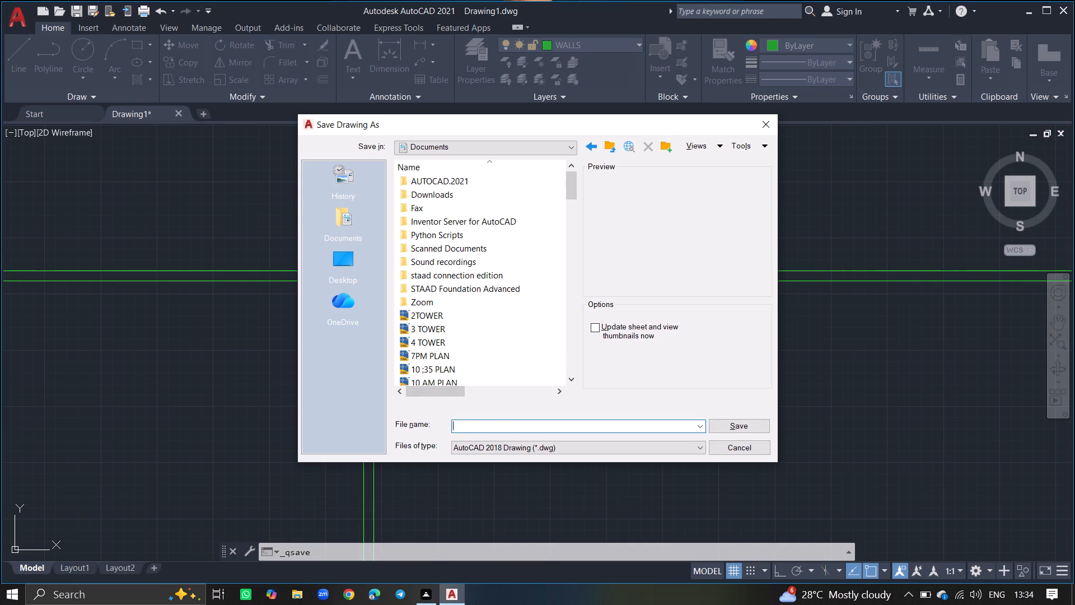
{"action": "type", "text": "WED"}
{"action": "key", "text": "n"}
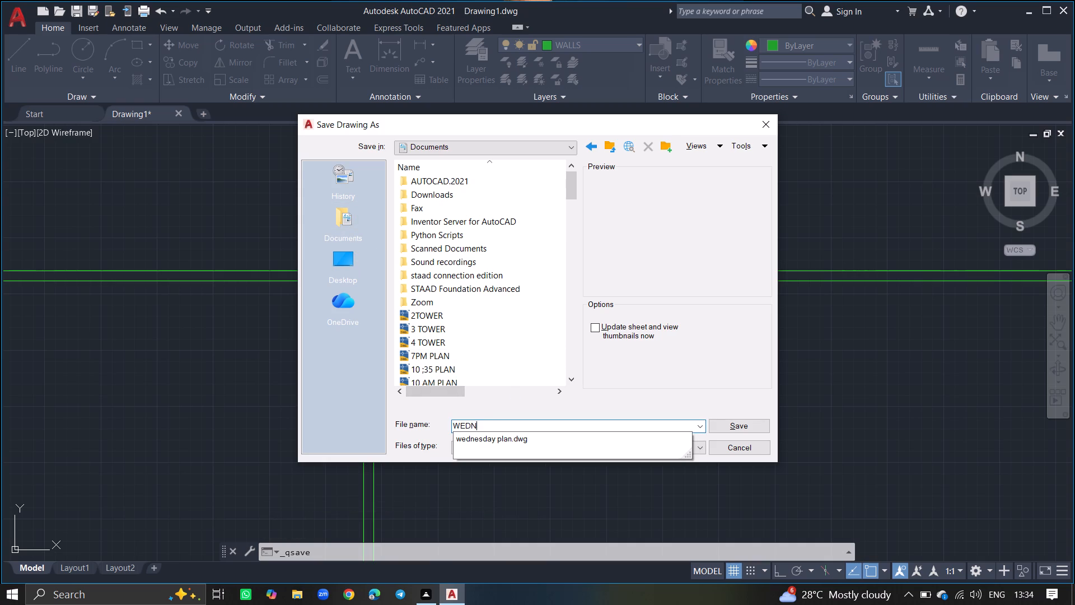
{"action": "type", "text": "ESDAY AFT"}
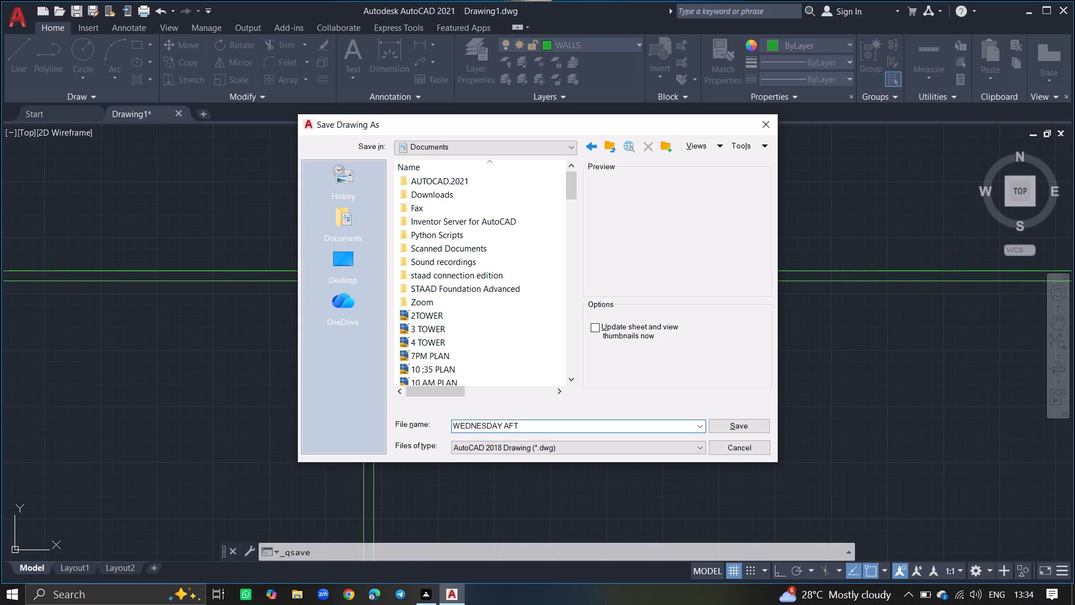
{"action": "type", "text": "ERNOON"}
{"action": "left_click", "coordinate": [729, 427]}
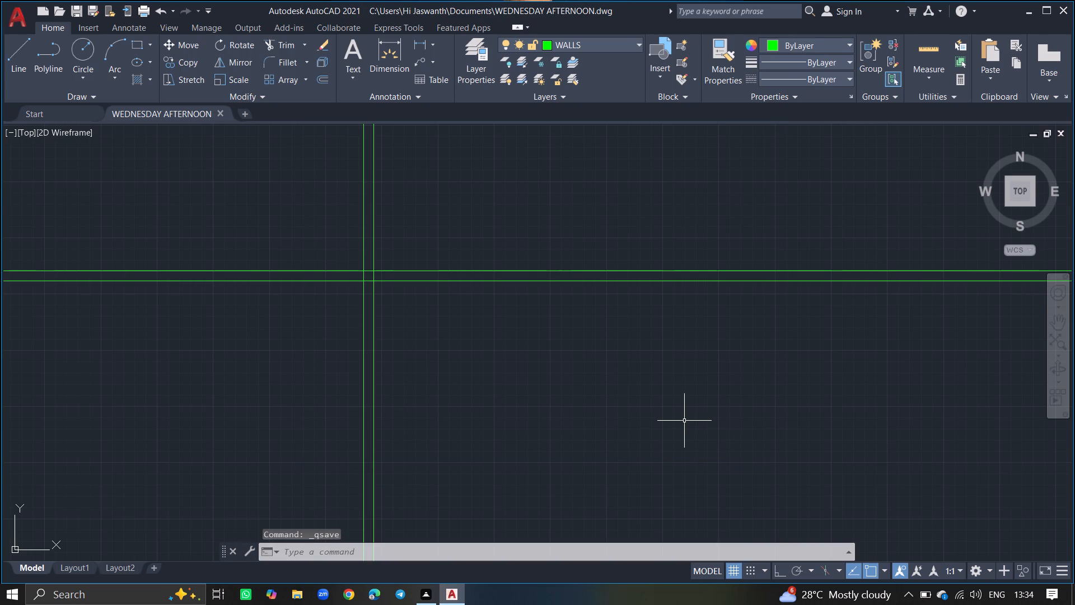
Trim the wall lines extending above and left of the crossing to leave the plan's upper-left outer corner.
{"action": "type", "text": "TR"}
{"action": "type", "text": "IM"}
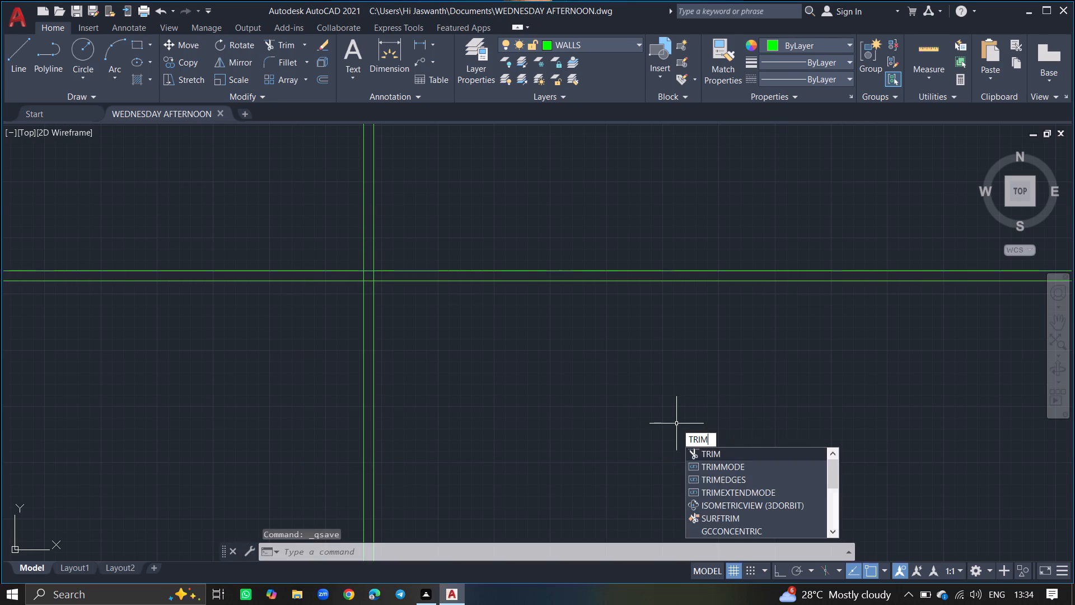
{"action": "key", "text": "Return"}
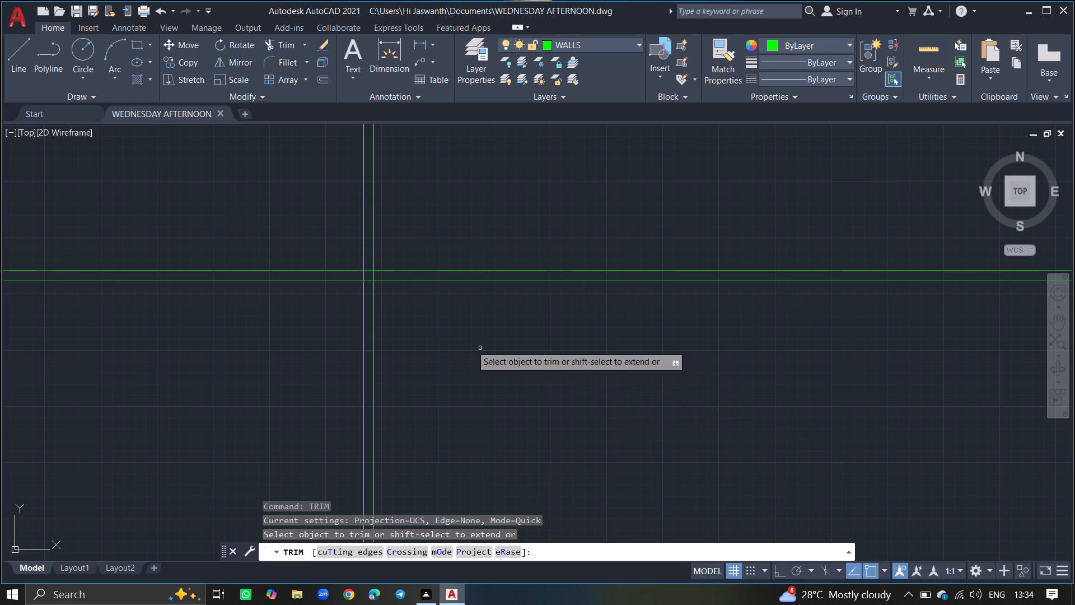
{"action": "left_click", "coordinate": [373, 253]}
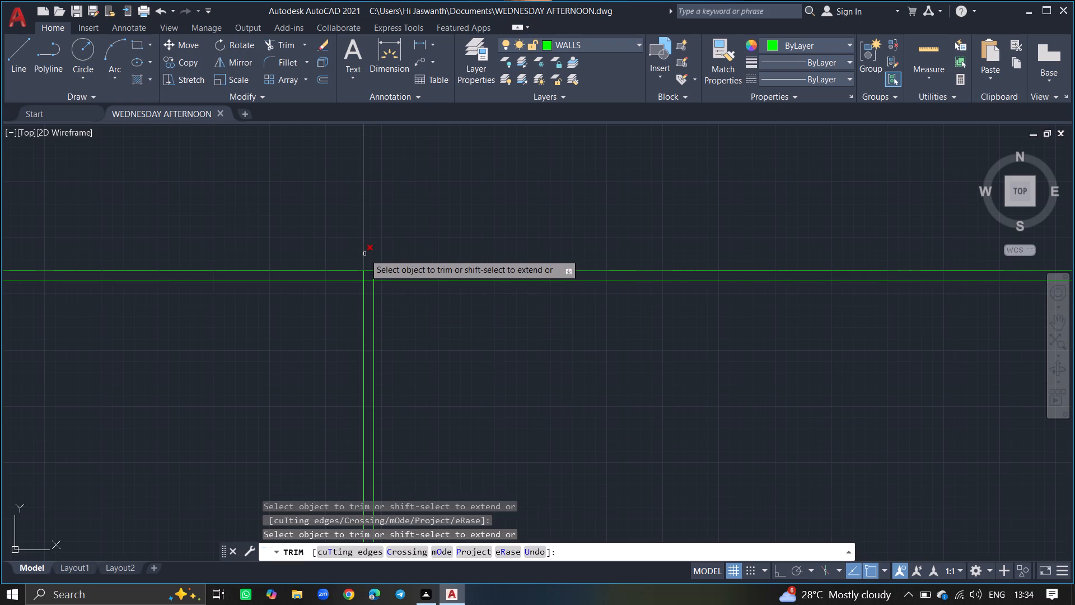
{"action": "left_click", "coordinate": [364, 254]}
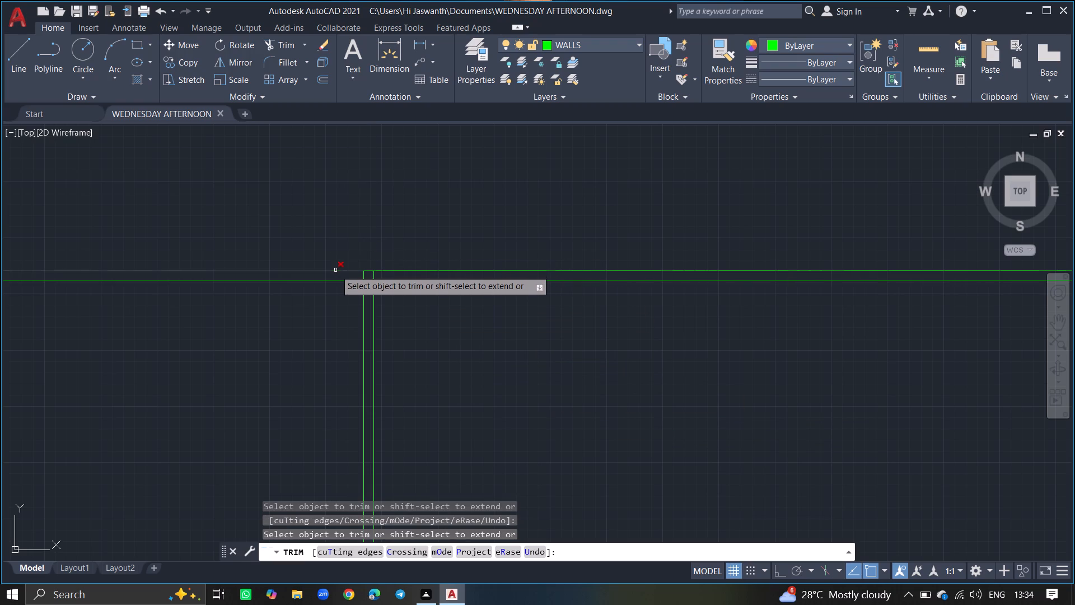
{"action": "left_click", "coordinate": [335, 271]}
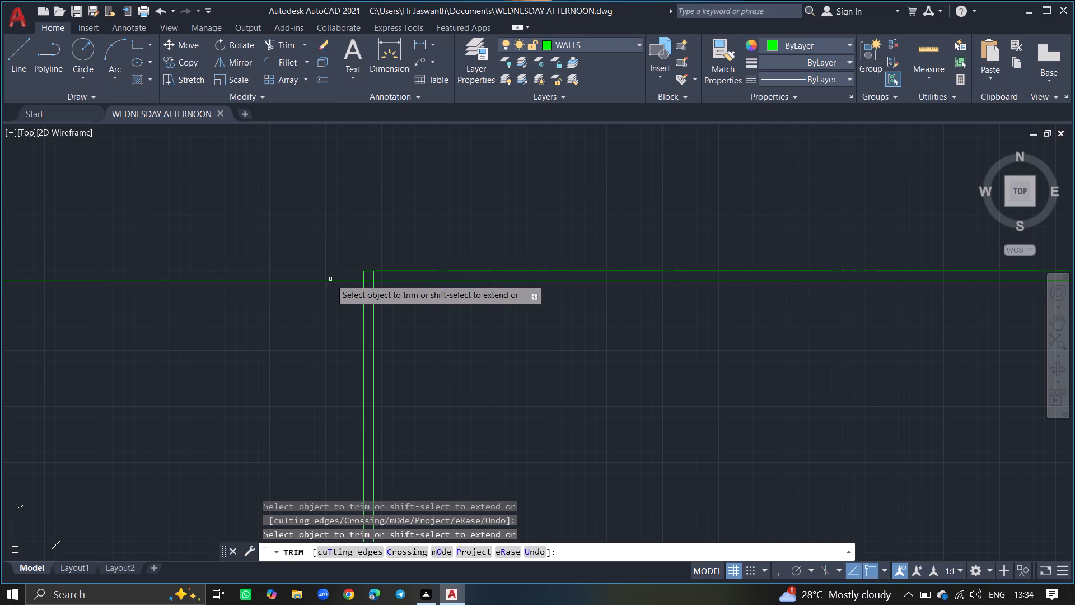
{"action": "left_click", "coordinate": [330, 282]}
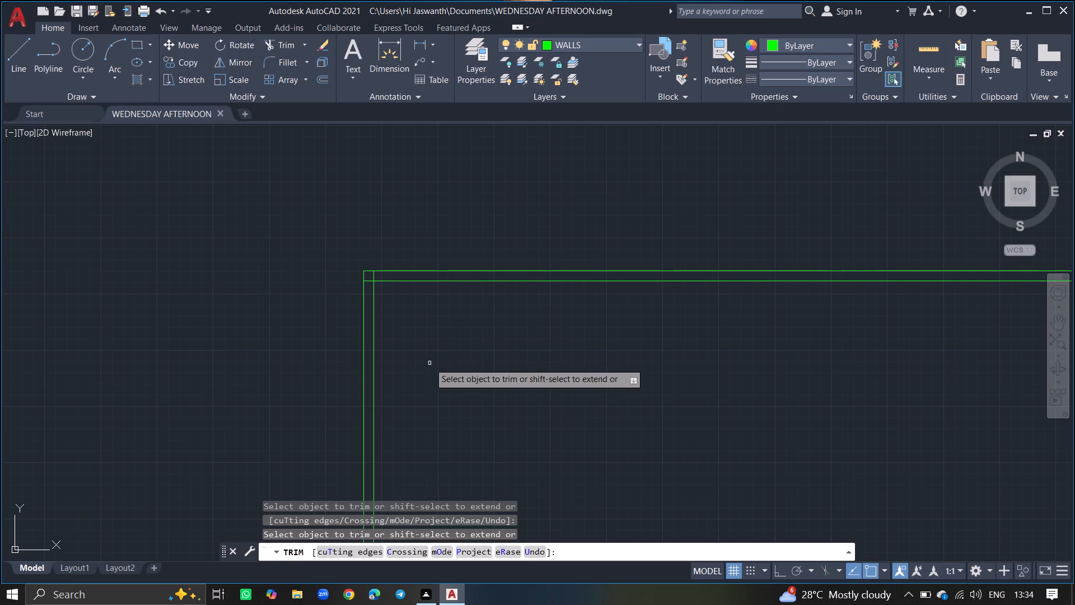
{"action": "key", "text": "Return"}
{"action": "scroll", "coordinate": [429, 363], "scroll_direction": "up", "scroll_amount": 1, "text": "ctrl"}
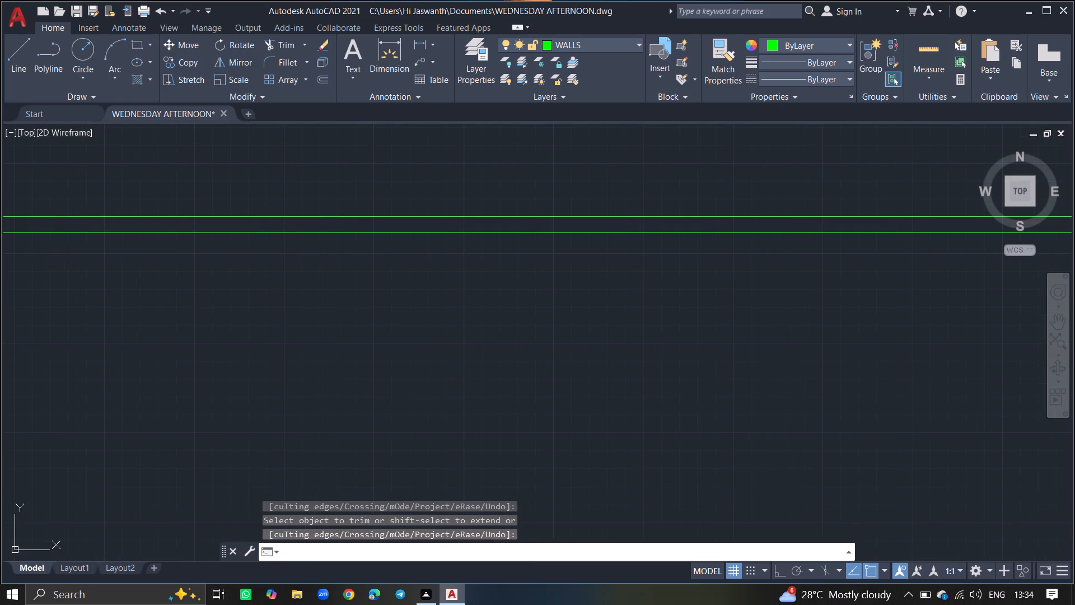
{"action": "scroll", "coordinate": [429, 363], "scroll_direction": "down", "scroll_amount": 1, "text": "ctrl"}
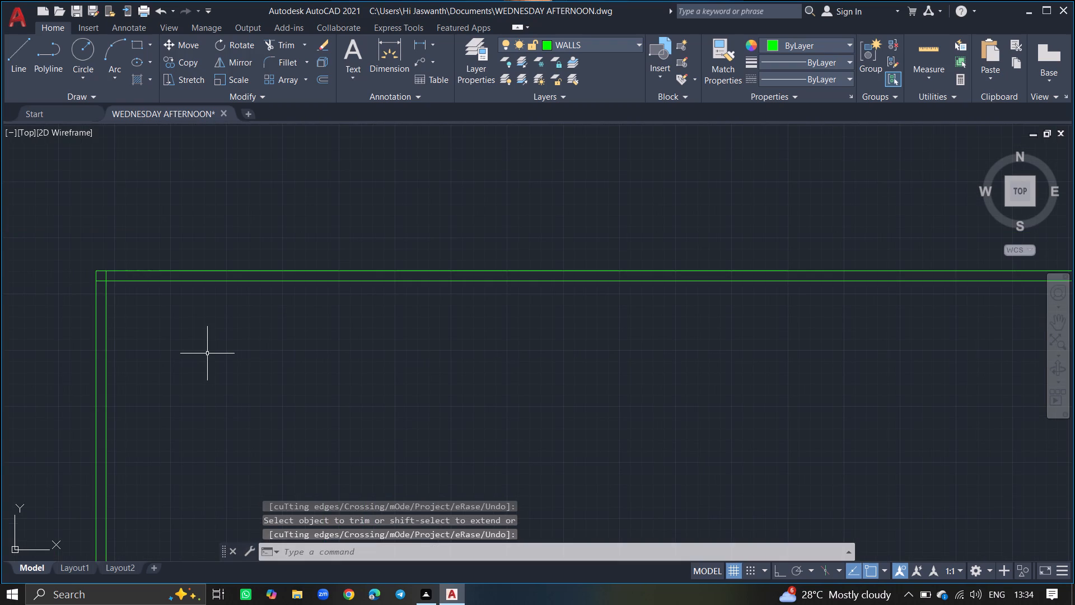
Offset the inner line of the left outer wall 12' to its right to set the first room's width.
{"action": "key", "text": "o"}
{"action": "key", "text": "f"}
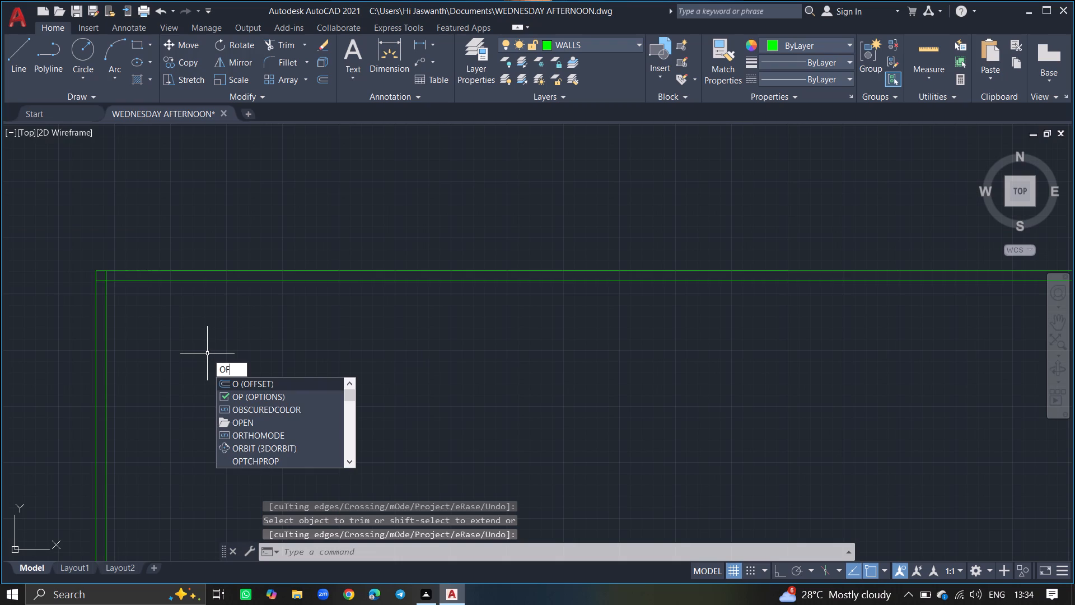
{"action": "key", "text": "f"}
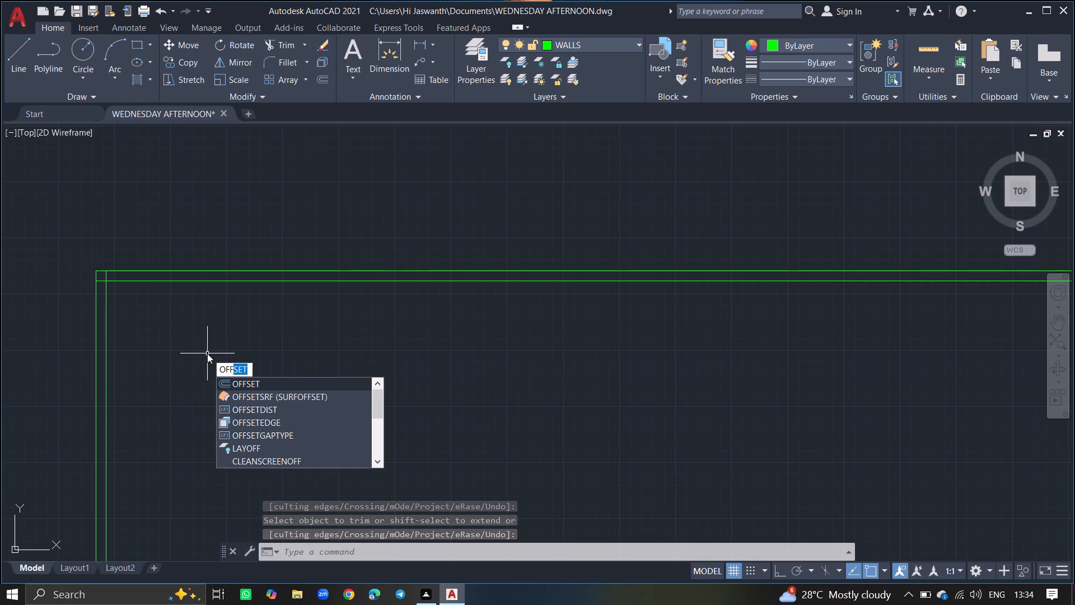
{"action": "left_click", "coordinate": [232, 381]}
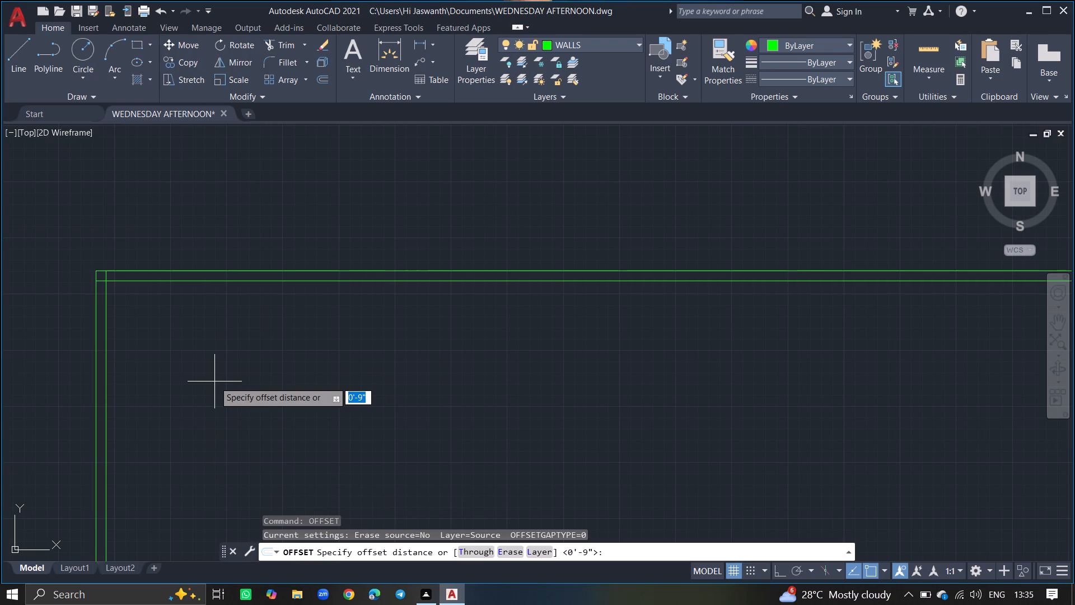
{"action": "type", "text": "12"}
{"action": "key", "text": "apostrophe"}
{"action": "key", "text": "Return"}
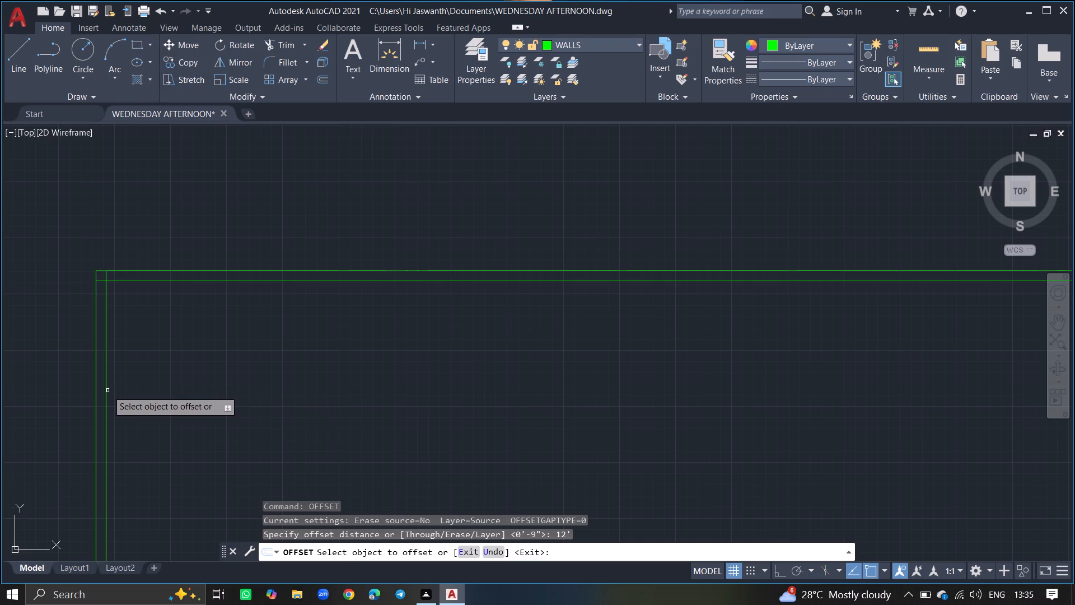
{"action": "left_click_drag", "start_coordinate": [106, 390], "coordinate": [199, 402]}
{"action": "left_click", "coordinate": [199, 402]}
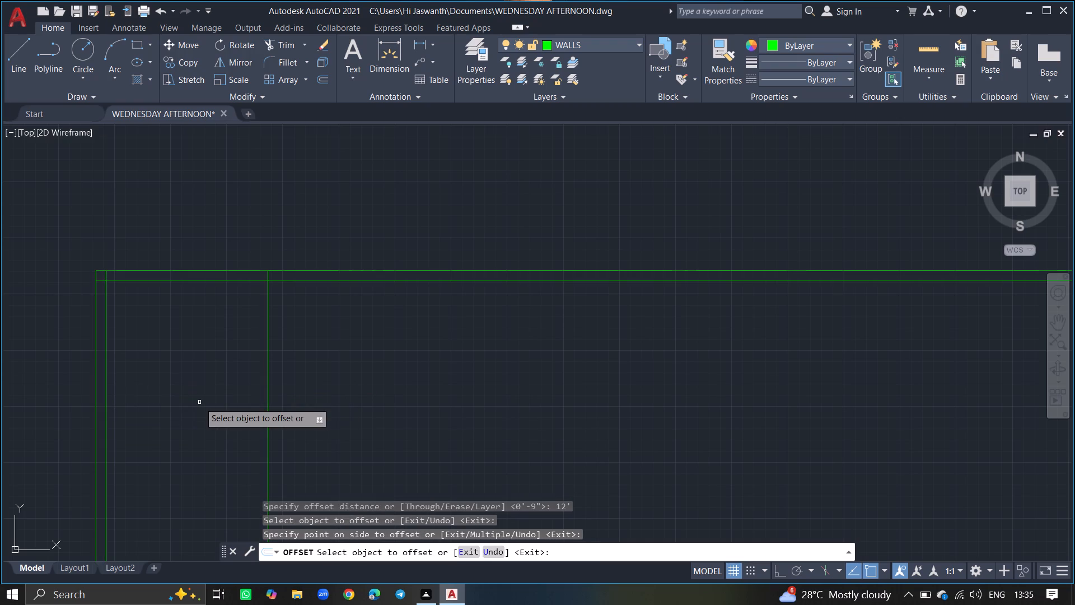
{"action": "key", "text": "Return"}
Offset the new vertical line 9" to its right to give the room's partition wall its thickness.
{"action": "type", "text": "OFFSET"}
{"action": "key", "text": "Return"}
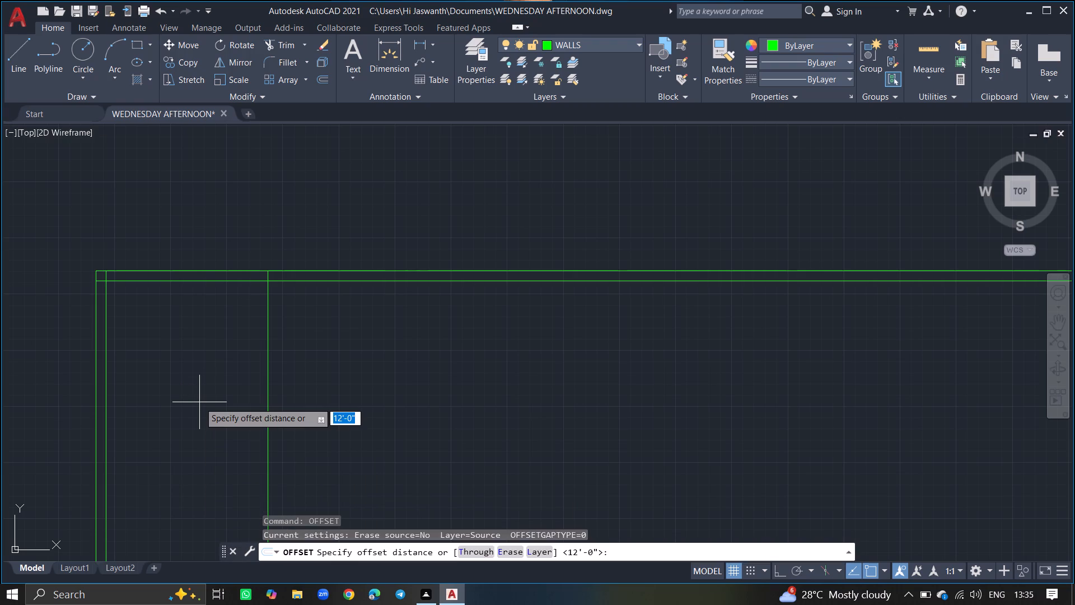
{"action": "key", "text": "9"}
{"action": "key", "text": "shift+quotedbl"}
{"action": "key", "text": "Return"}
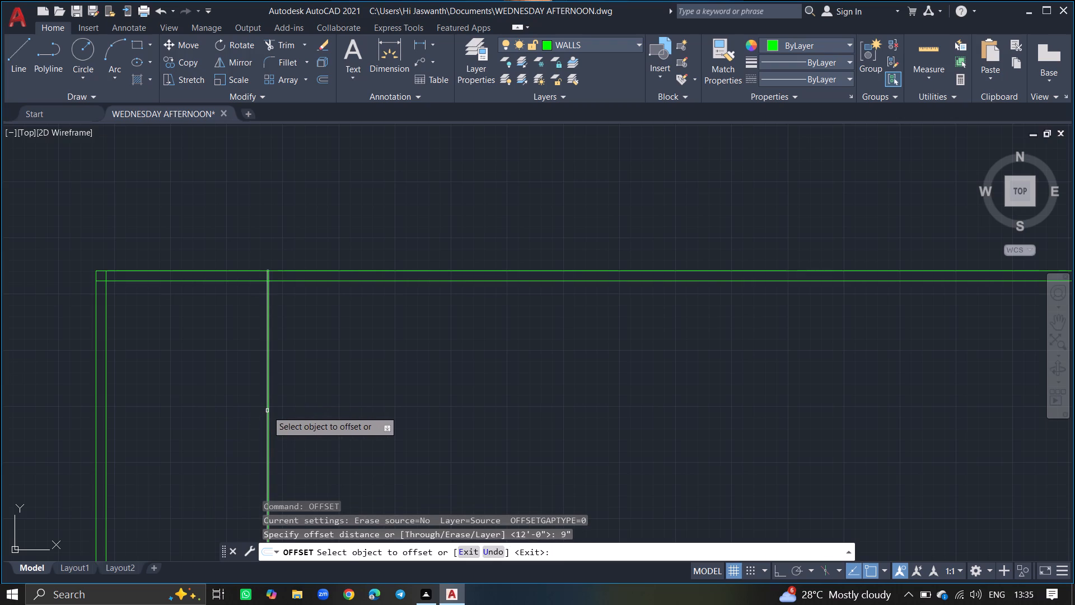
{"action": "left_click_drag", "start_coordinate": [268, 411], "coordinate": [284, 413]}
{"action": "left_click", "coordinate": [284, 413]}
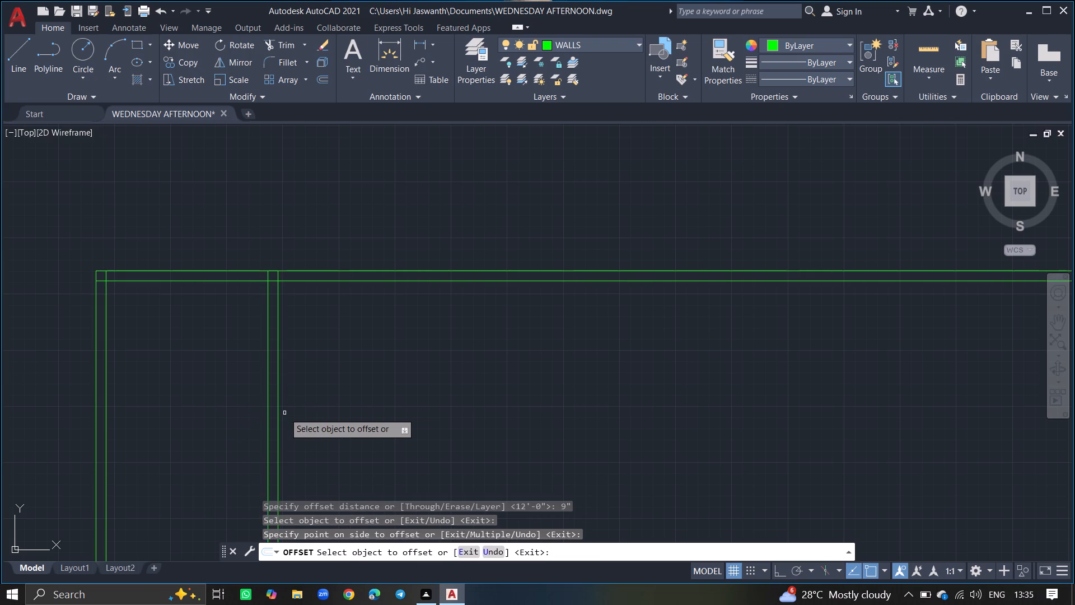
{"action": "key", "text": "Return"}
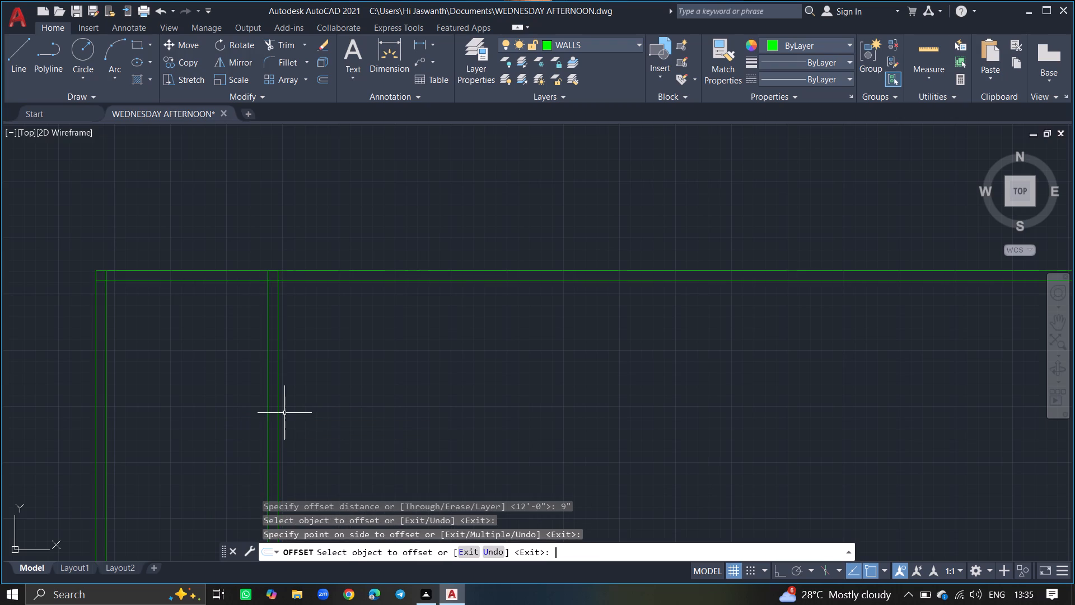
Offset the inner line of the top outer wall 12' downward to set the first room's depth.
{"action": "type", "text": "OFFSET"}
{"action": "key", "text": "Return"}
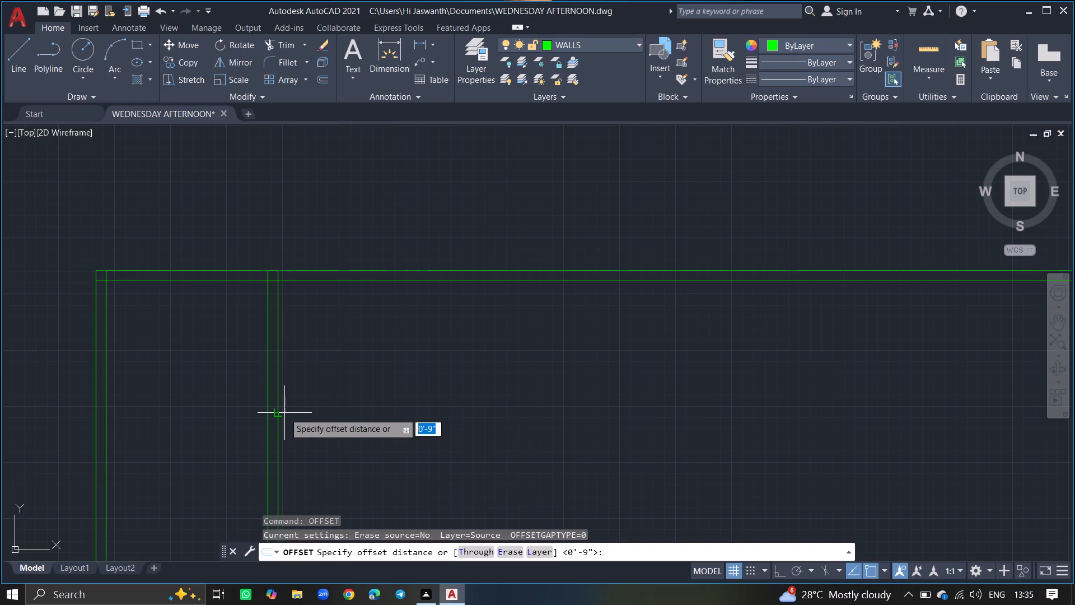
{"action": "type", "text": "12"}
{"action": "key", "text": "apostrophe"}
{"action": "key", "text": "Return"}
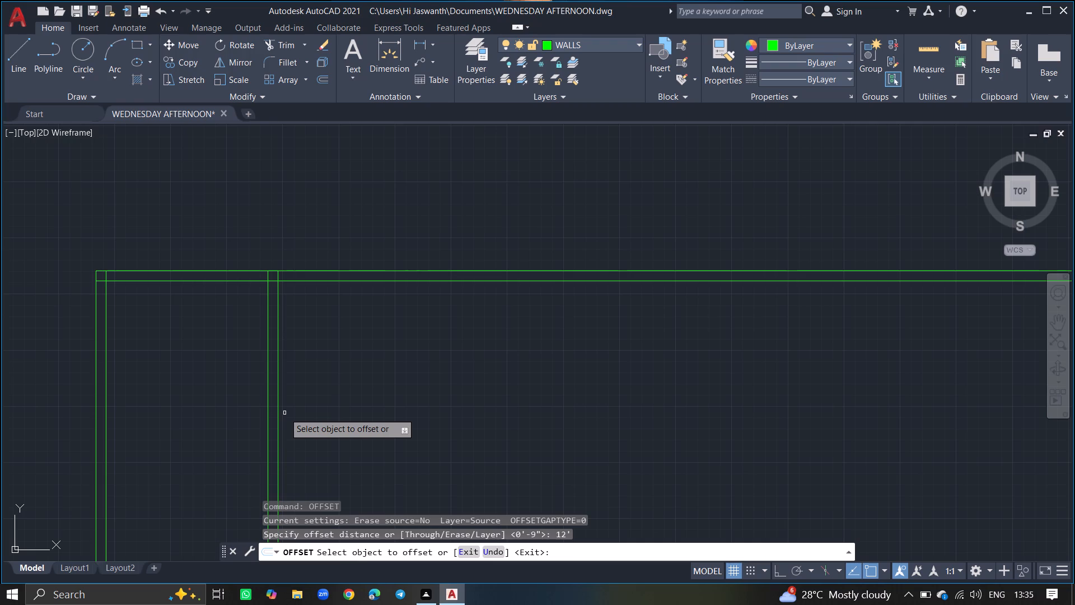
{"action": "left_click", "coordinate": [205, 281]}
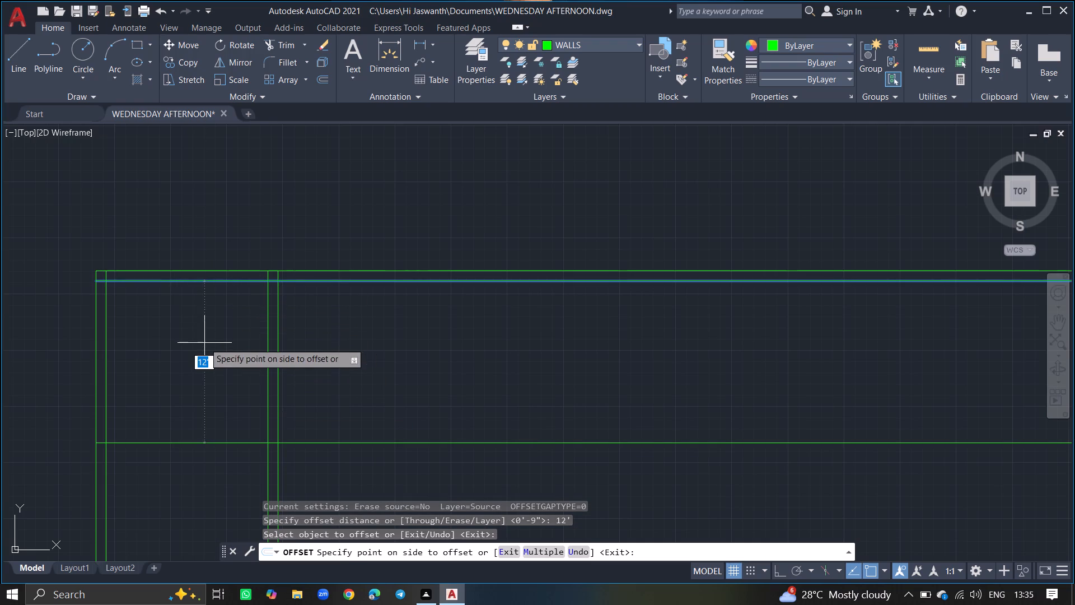
{"action": "left_click", "coordinate": [204, 343]}
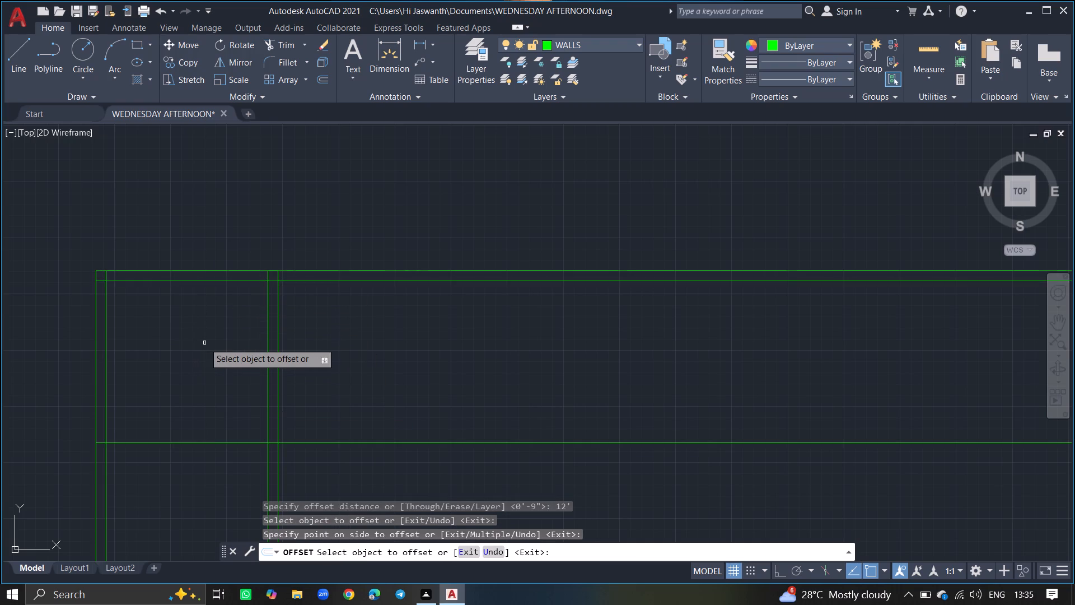
{"action": "key", "text": "o"}
{"action": "key", "text": "Return"}
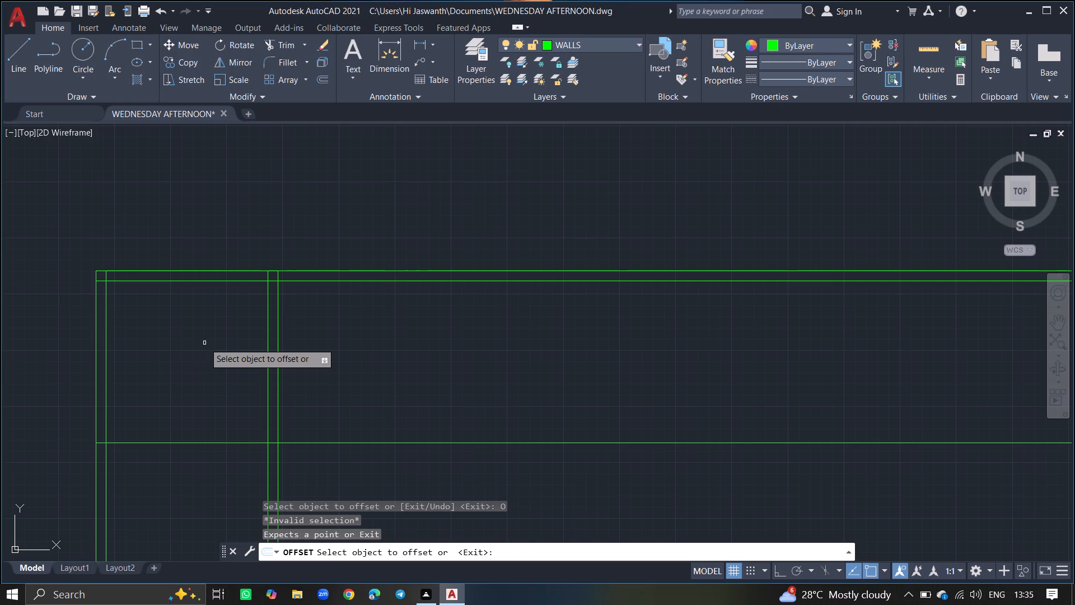
{"action": "key", "text": "Return"}
Offset the new horizontal line 9" downward to form the thickness of the room's lower wall.
{"action": "key", "text": "o"}
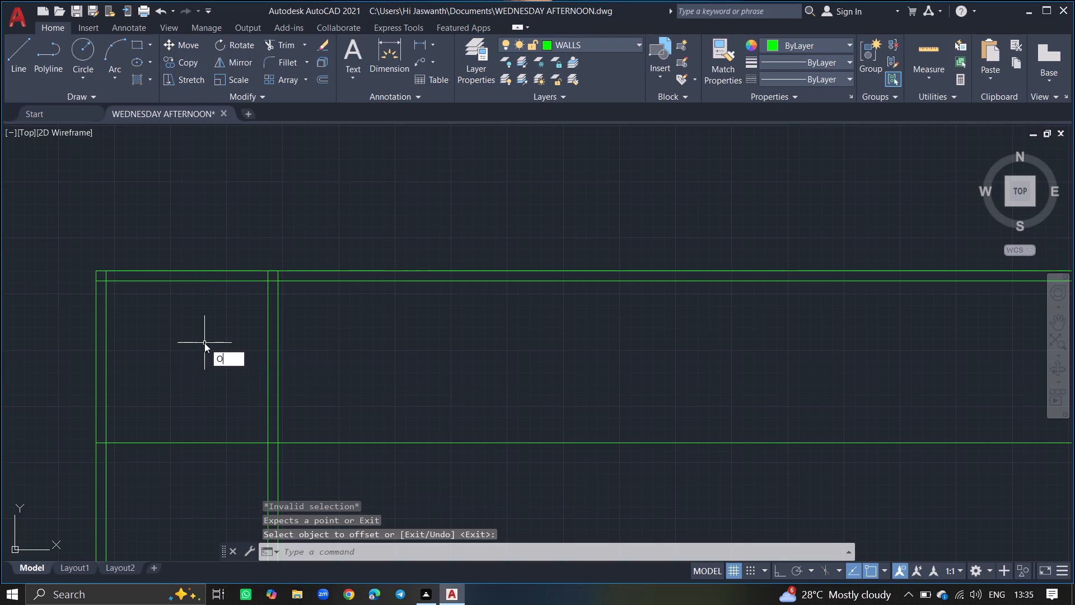
{"action": "type", "text": "FF"}
{"action": "type", "text": "SET"}
{"action": "key", "text": "Return"}
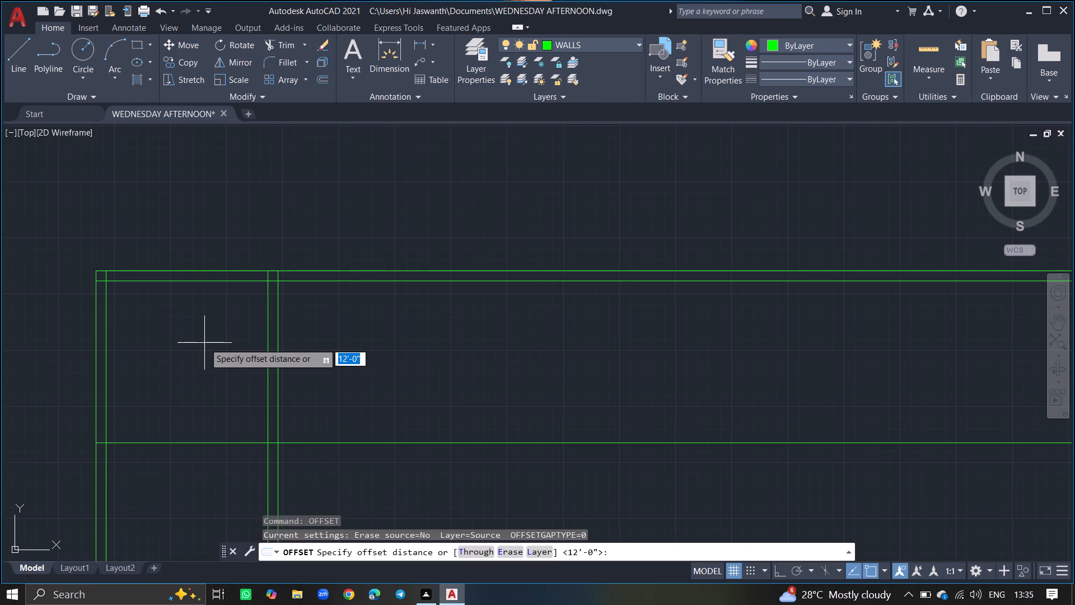
{"action": "key", "text": "9"}
{"action": "key", "text": "shift+quotedbl"}
{"action": "key", "text": "Return"}
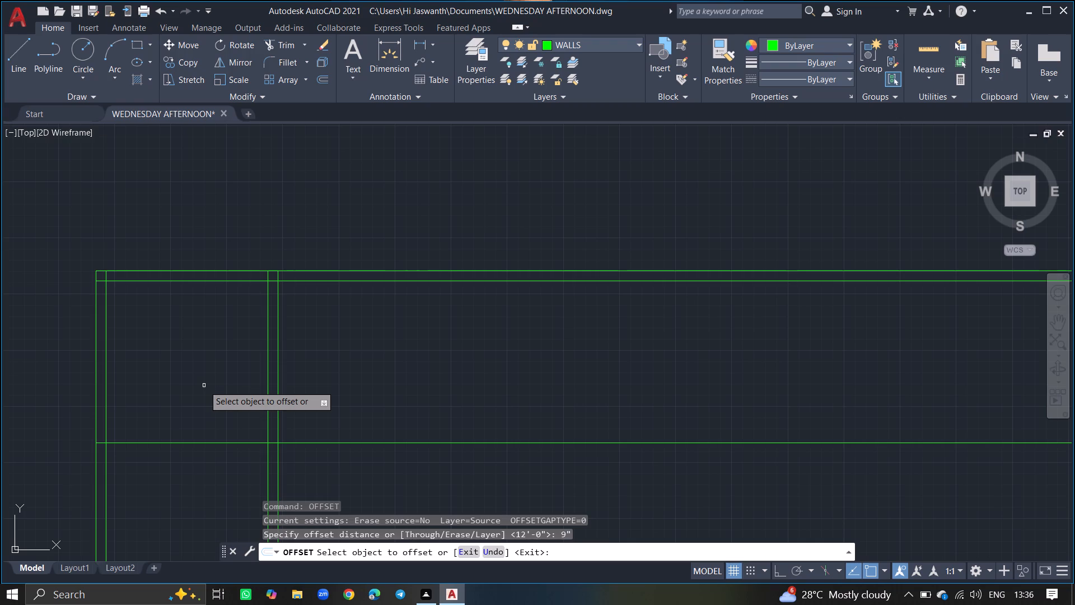
{"action": "left_click_drag", "start_coordinate": [198, 441], "coordinate": [198, 447]}
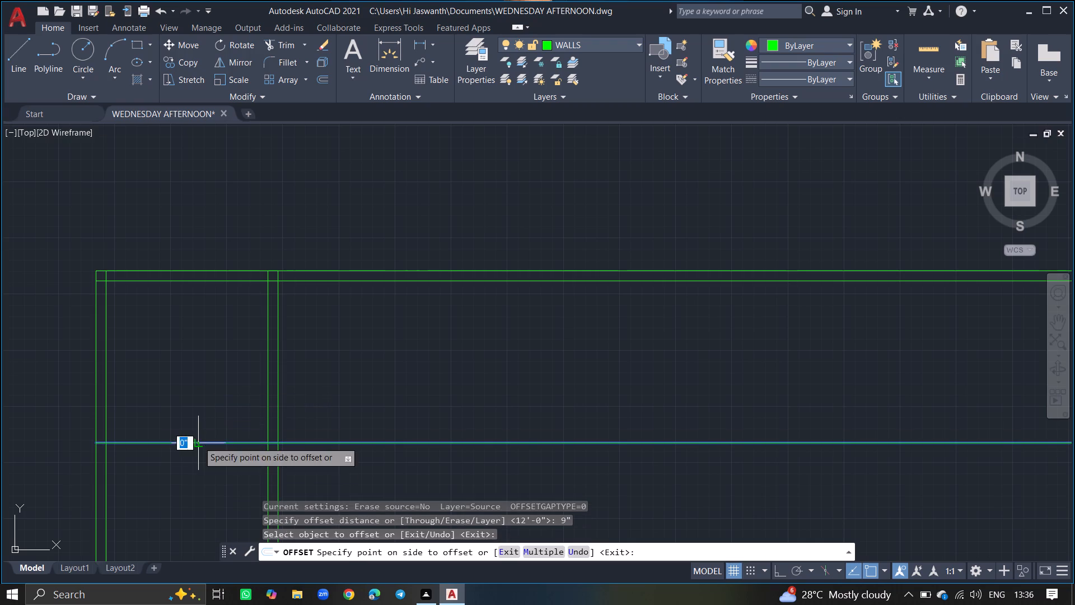
{"action": "left_click_drag", "start_coordinate": [198, 447], "coordinate": [191, 495]}
{"action": "left_click", "coordinate": [191, 495]}
{"action": "key", "text": "Return"}
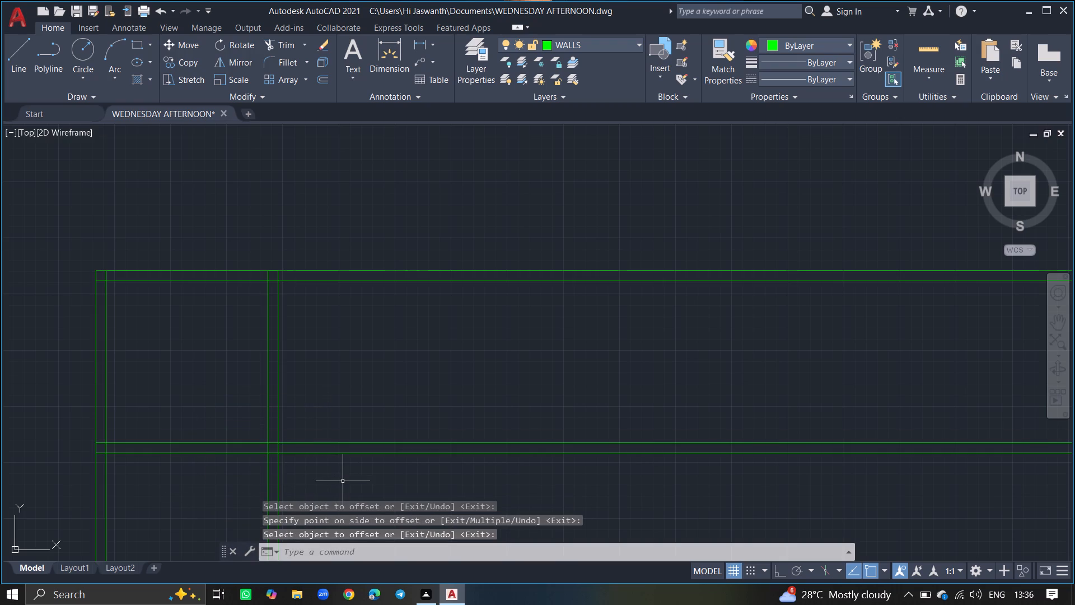
Trim both lines of the room's lower wall where they extend right of the vertical partition wall.
{"action": "type", "text": "TRI"}
{"action": "key", "text": "m"}
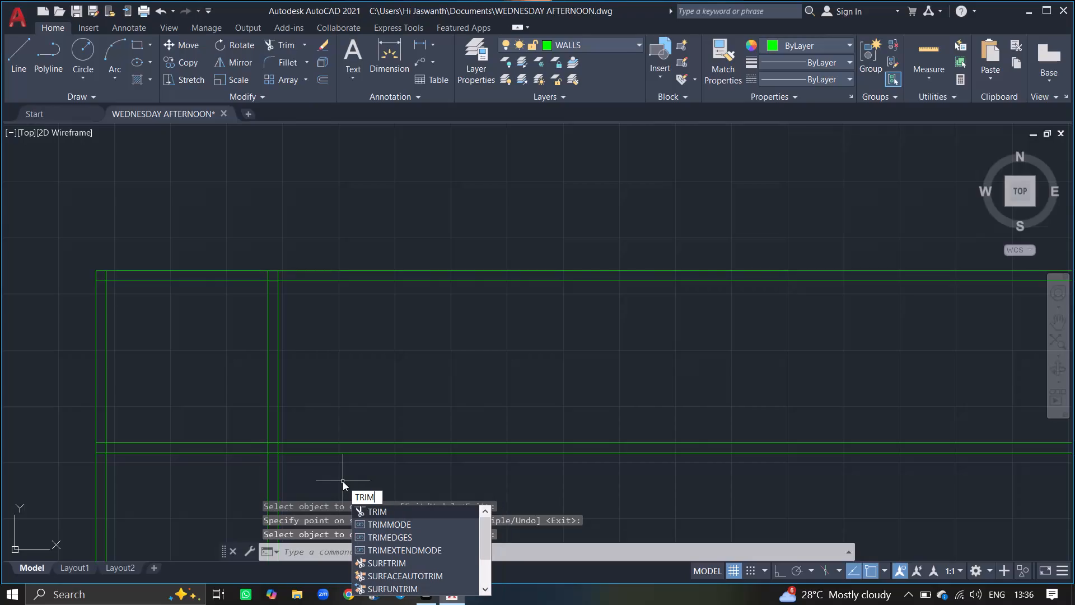
{"action": "key", "text": "Return"}
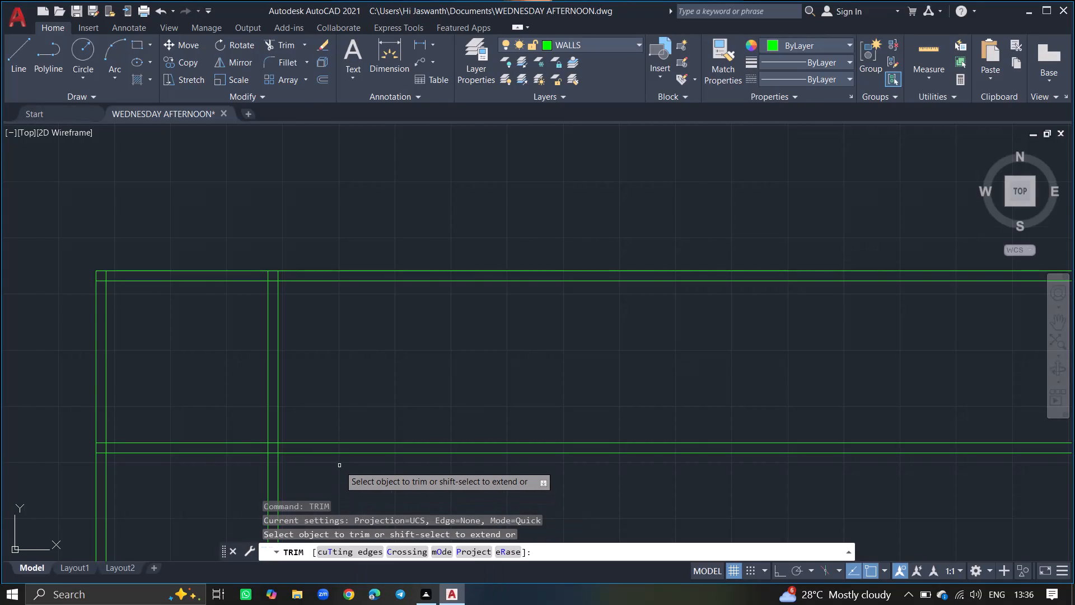
{"action": "left_click", "coordinate": [338, 454]}
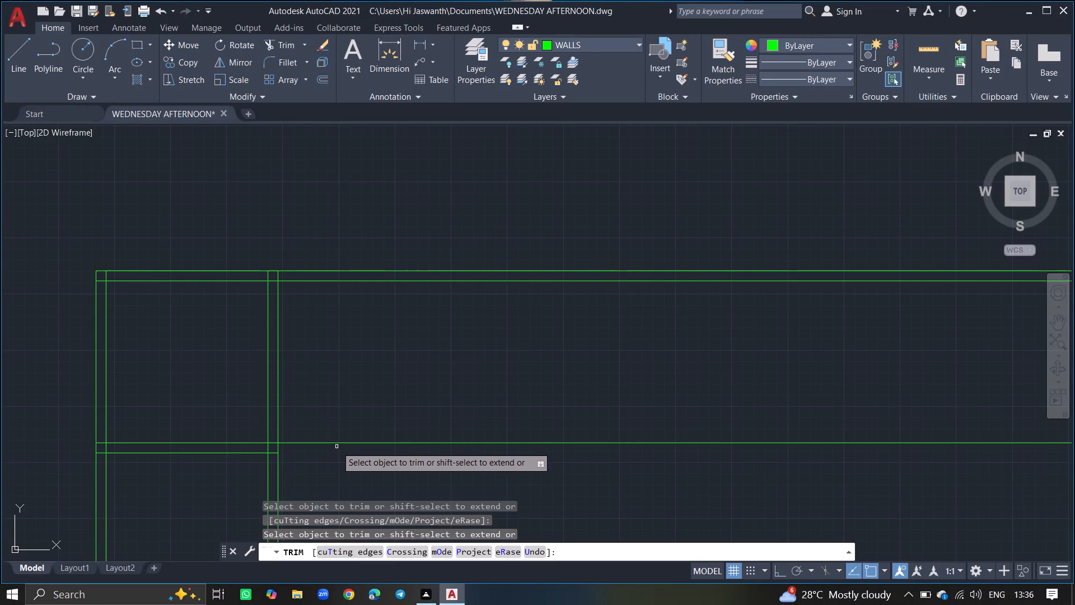
{"action": "left_click", "coordinate": [336, 444]}
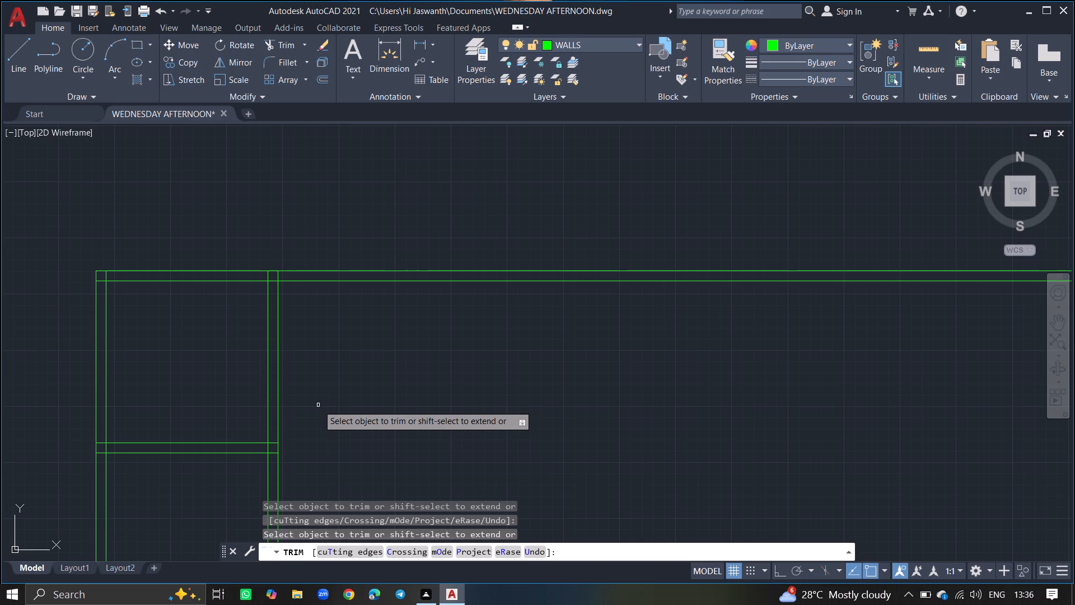
{"action": "key", "text": "Return"}
Save the drawing.
{"action": "key", "text": "ctrl+s"}
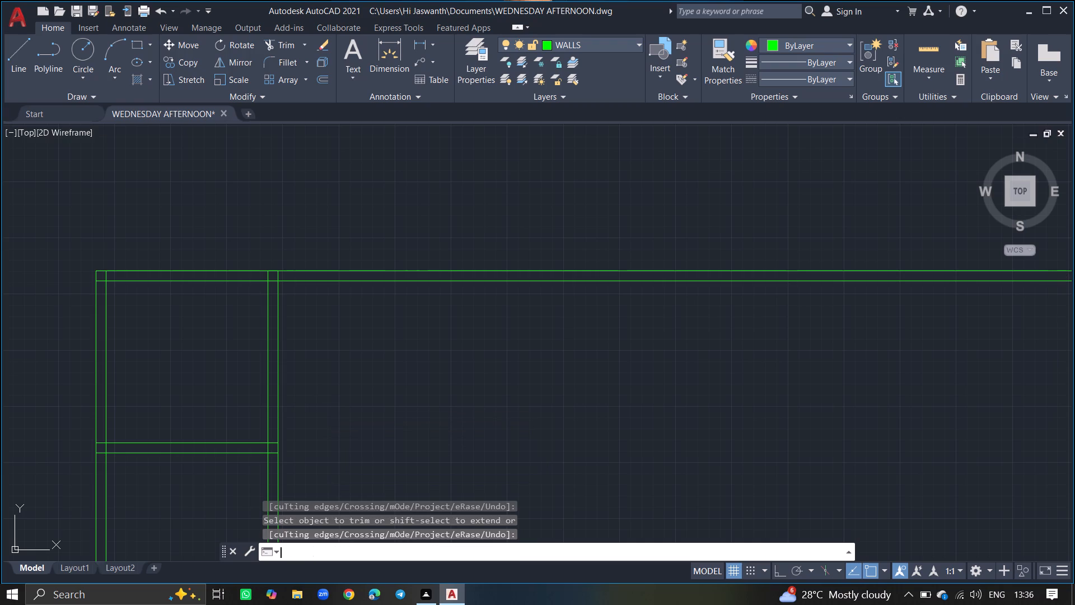
{"action": "key", "text": "ctrl+s"}
{"action": "key", "text": "ctrl+s"}
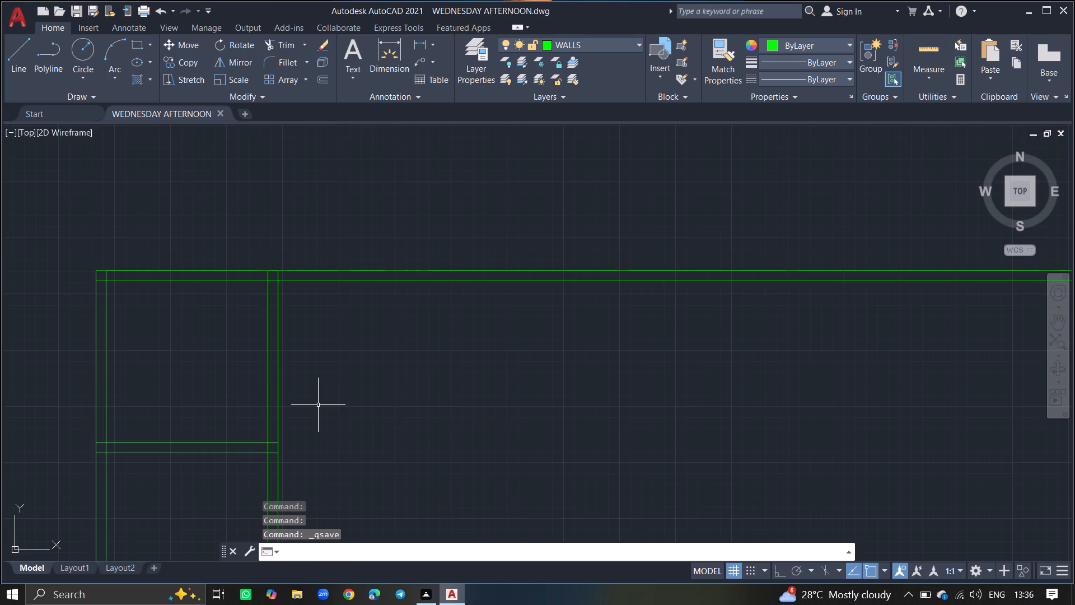
Offset the right-hand line of the vertical partition wall 5' to its right.
{"action": "key", "text": "o"}
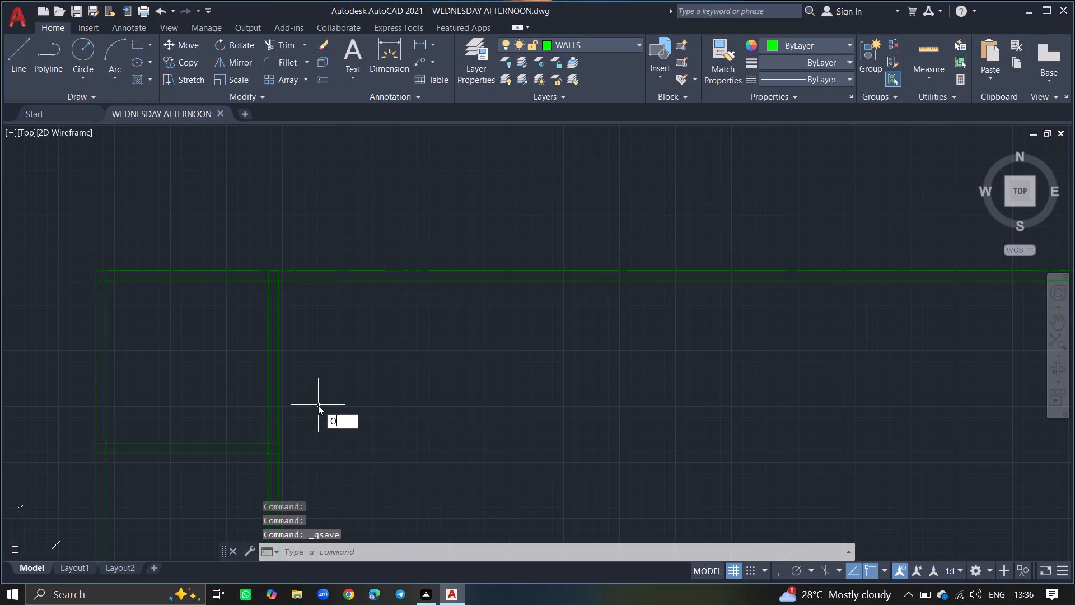
{"action": "type", "text": "FF"}
{"action": "type", "text": "SET"}
{"action": "key", "text": "Return"}
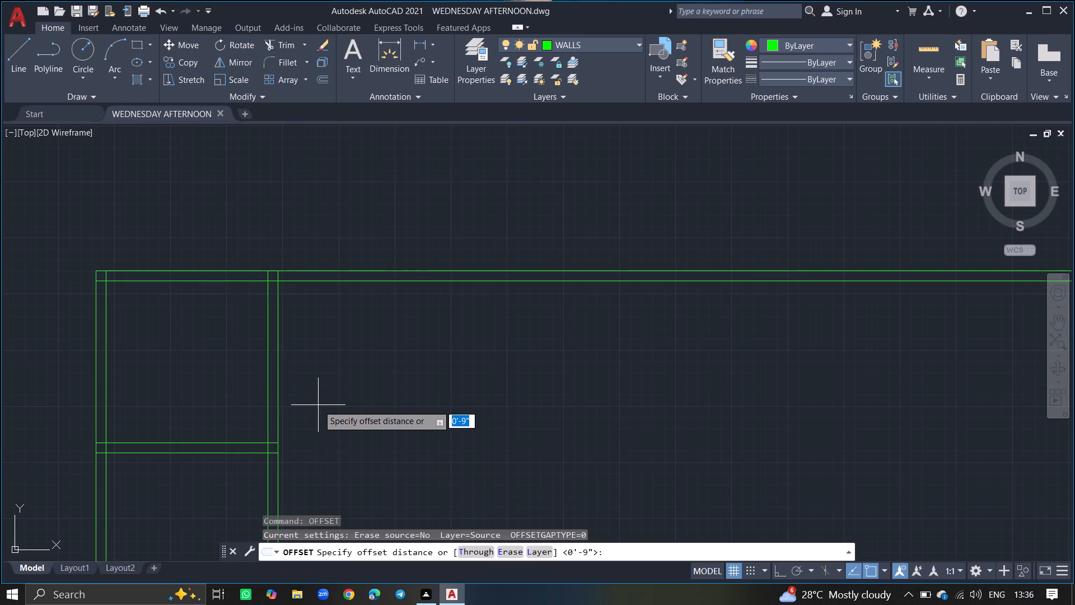
{"action": "key", "text": "5"}
{"action": "key", "text": "apostrophe"}
{"action": "key", "text": "Return"}
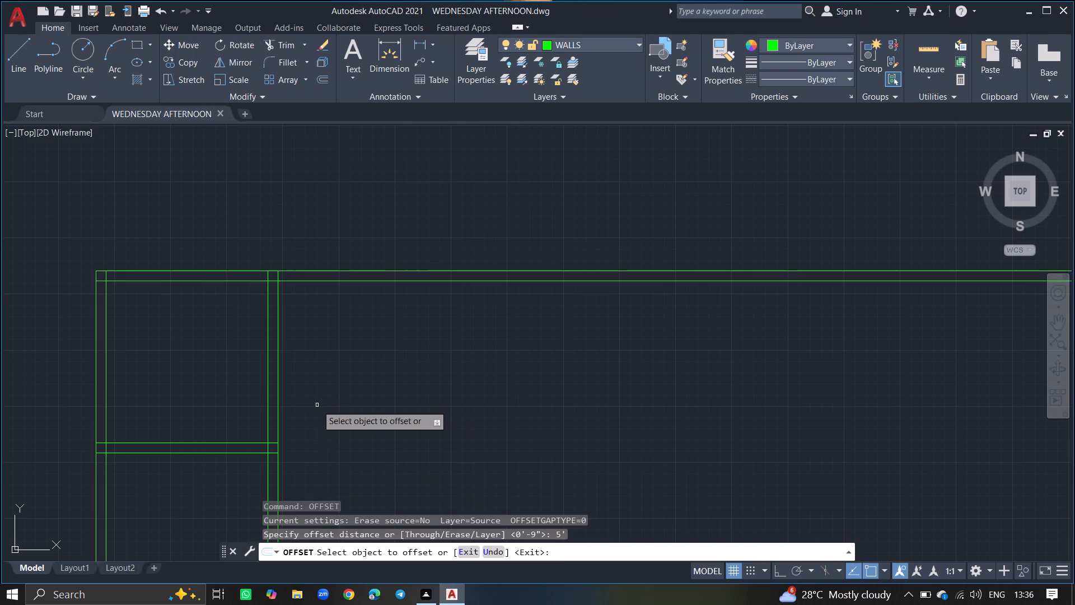
{"action": "left_click_drag", "start_coordinate": [278, 404], "coordinate": [326, 407]}
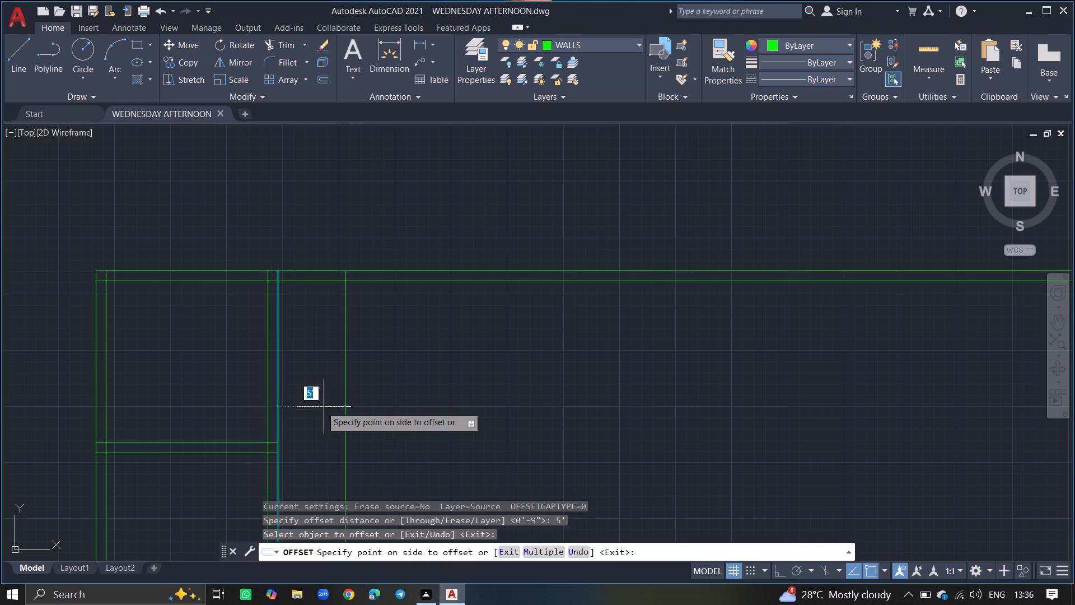
{"action": "left_click_drag", "start_coordinate": [326, 407], "coordinate": [334, 410]}
{"action": "left_click", "coordinate": [334, 410]}
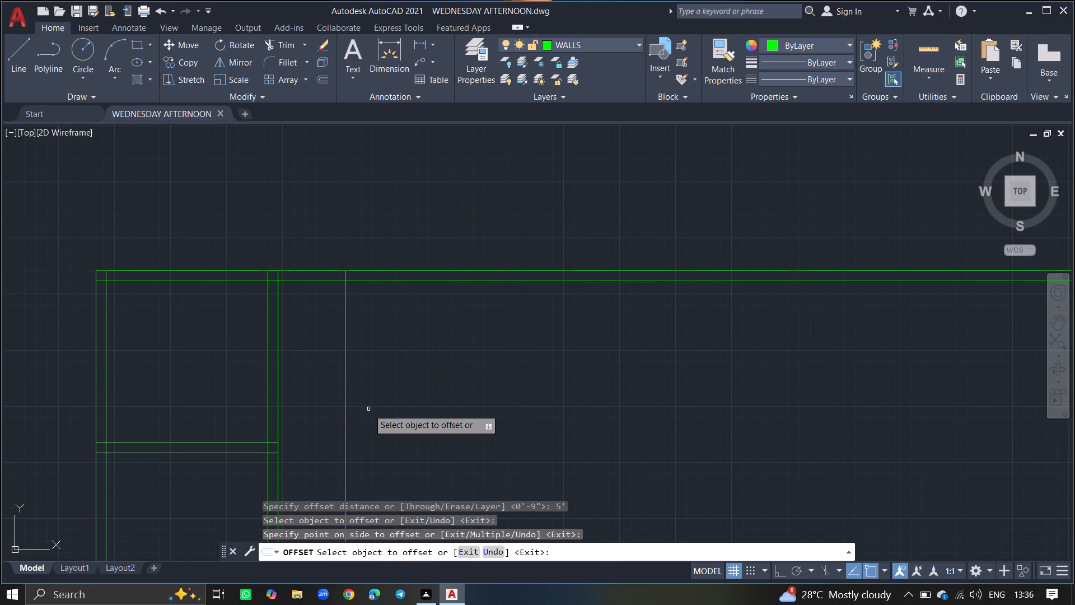
Offset the new vertical line 9" to its right to form the thickness of the second partition wall.
{"action": "key", "text": "Return"}
{"action": "key", "text": "o"}
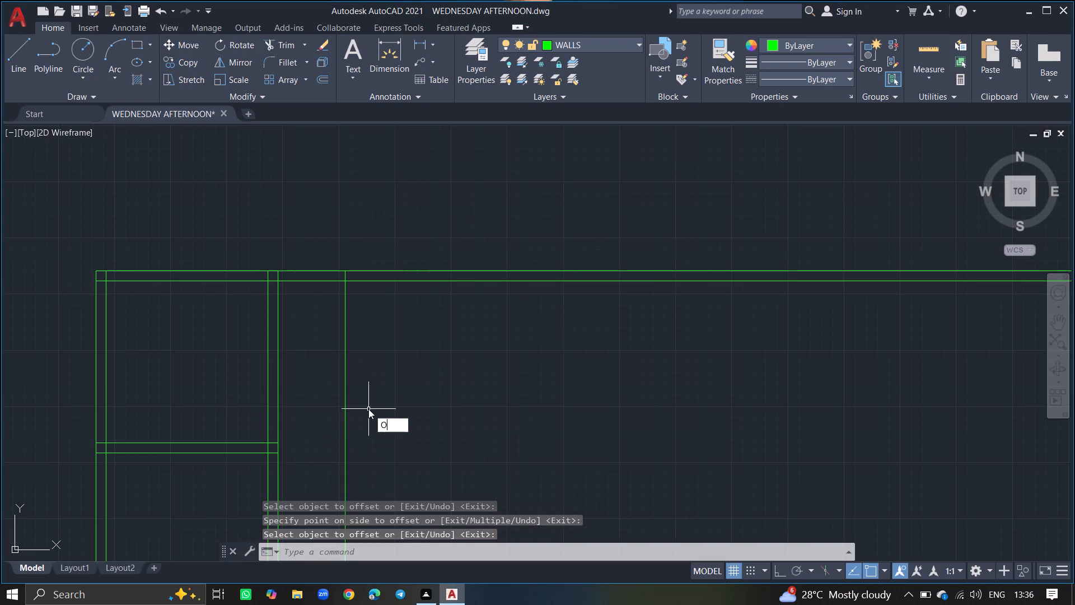
{"action": "type", "text": "FF"}
{"action": "type", "text": "SET"}
{"action": "key", "text": "Return"}
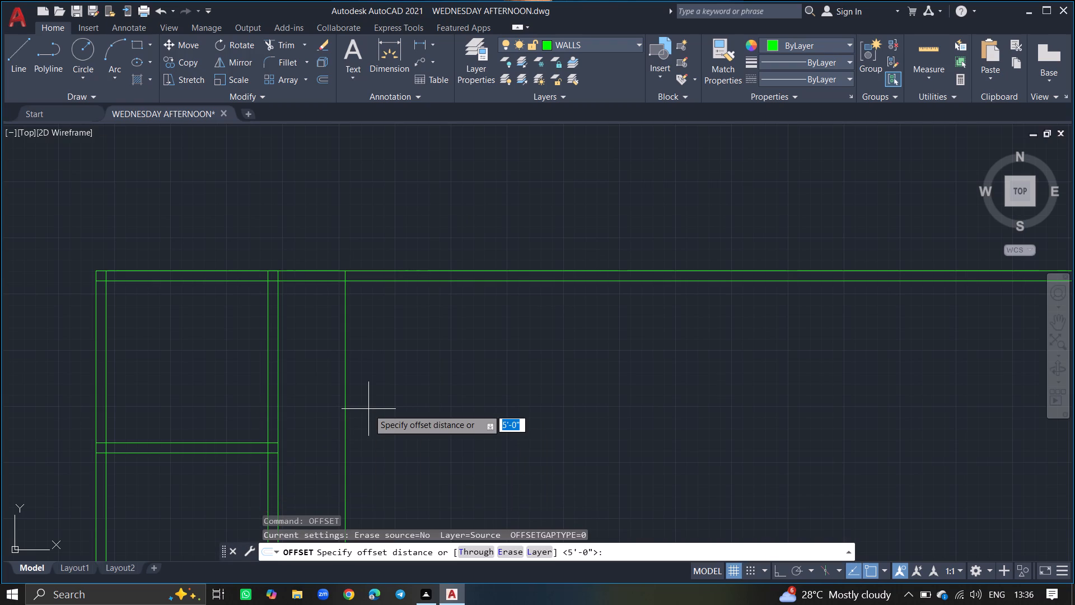
{"action": "key", "text": "9"}
{"action": "key", "text": "shift+quotedbl"}
{"action": "key", "text": "Return"}
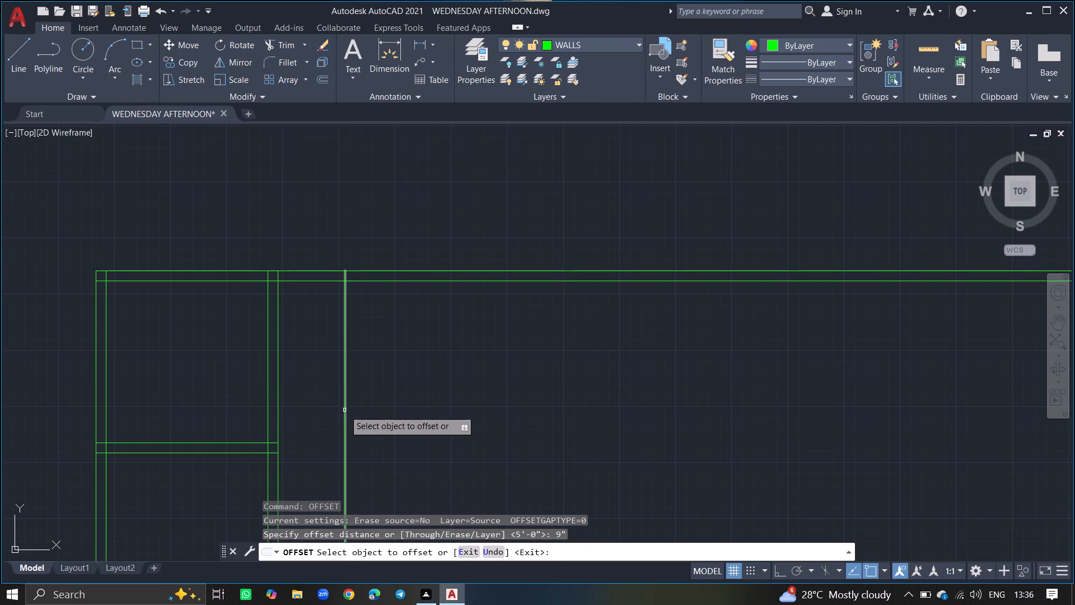
{"action": "left_click_drag", "start_coordinate": [344, 410], "coordinate": [368, 413]}
{"action": "left_click", "coordinate": [368, 413]}
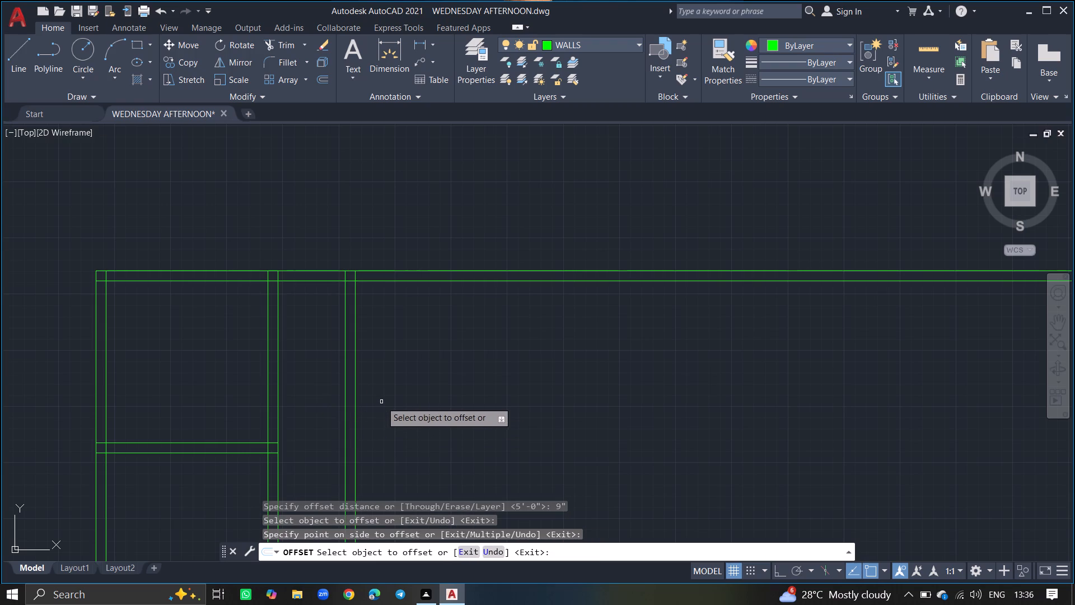
{"action": "key", "text": "Return"}
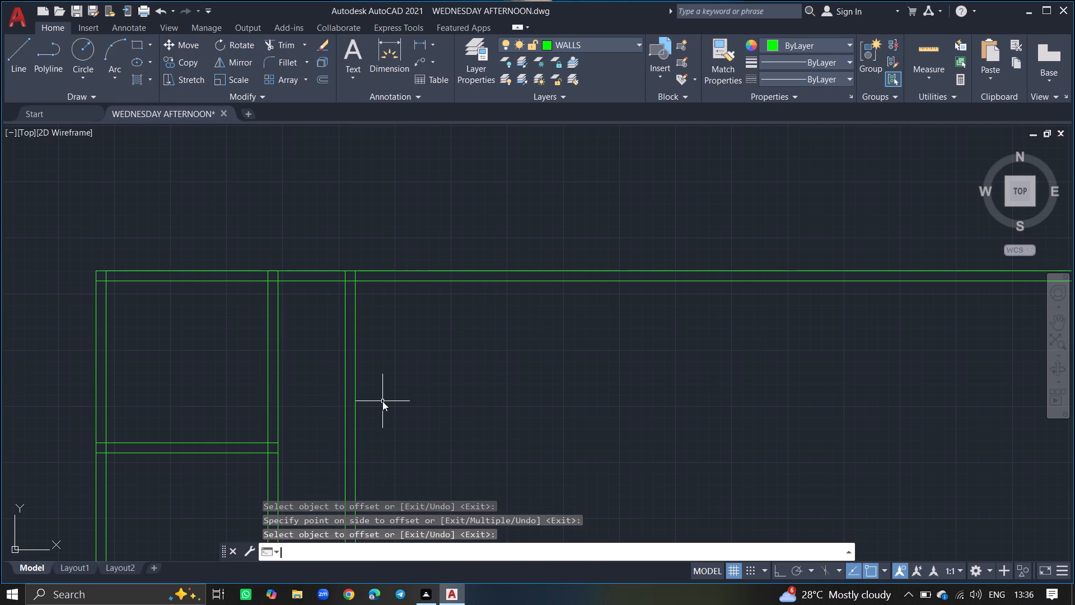
Offset the right-hand line of the second vertical partition wall 5' to its right.
{"action": "key", "text": "o"}
{"action": "type", "text": "FF"}
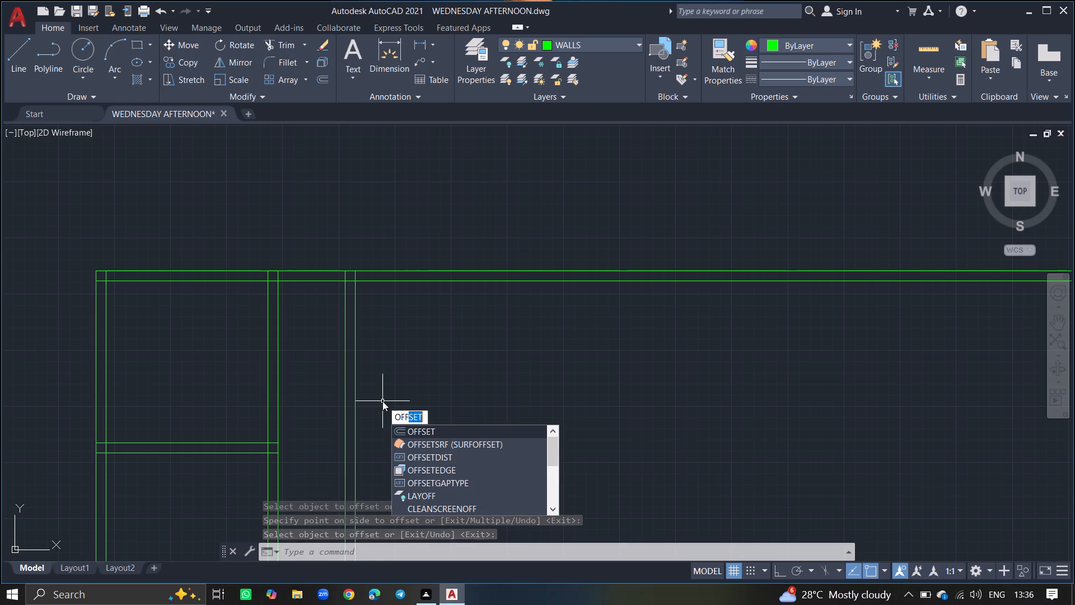
{"action": "left_click", "coordinate": [401, 428]}
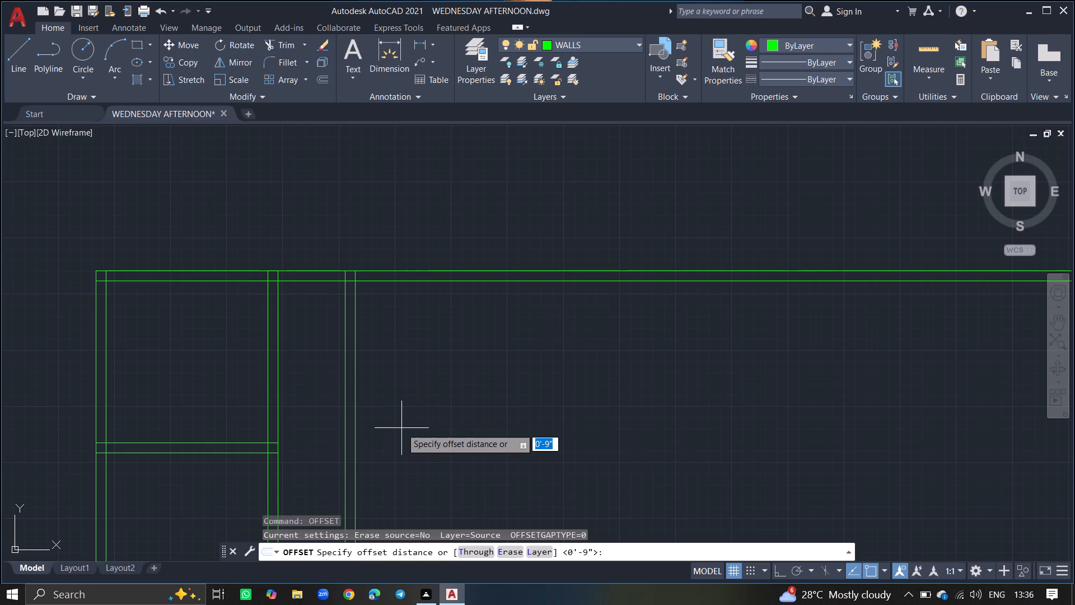
{"action": "type", "text": "5'"}
{"action": "key", "text": "Return"}
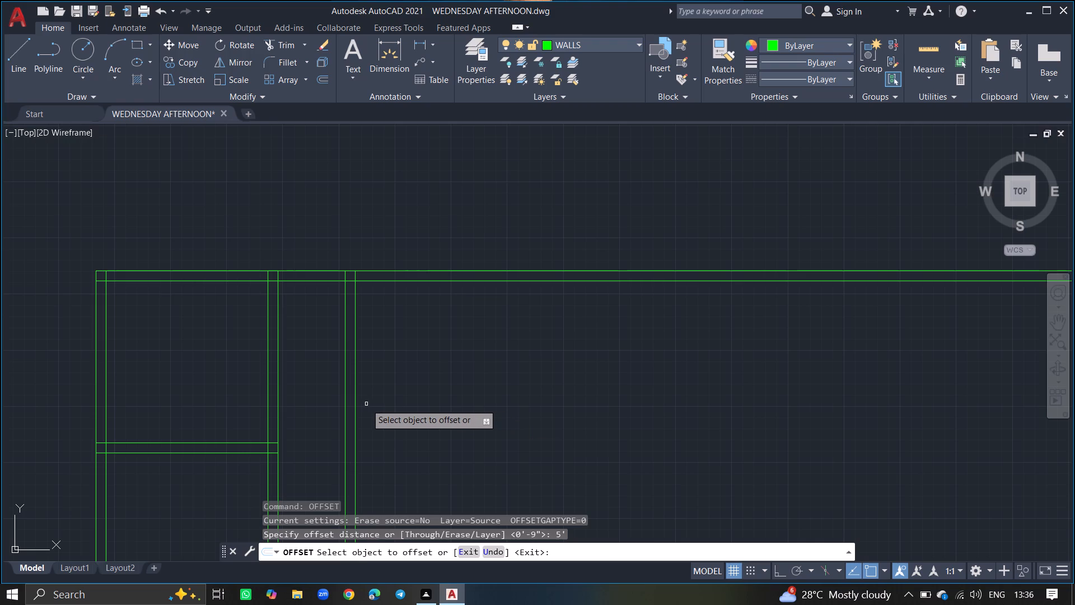
{"action": "left_click", "coordinate": [354, 404]}
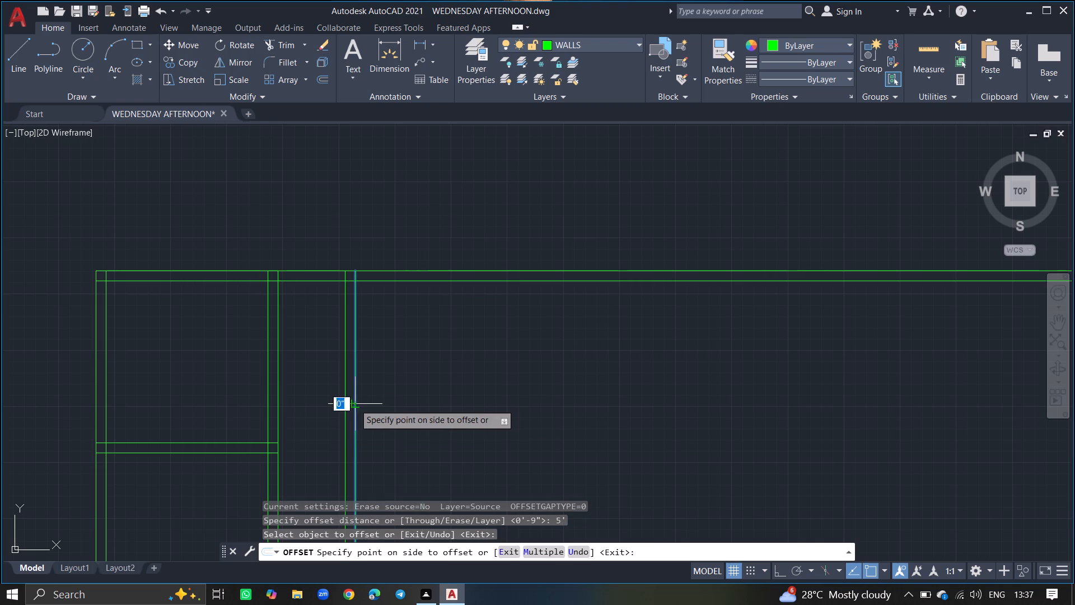
{"action": "left_click", "coordinate": [410, 410]}
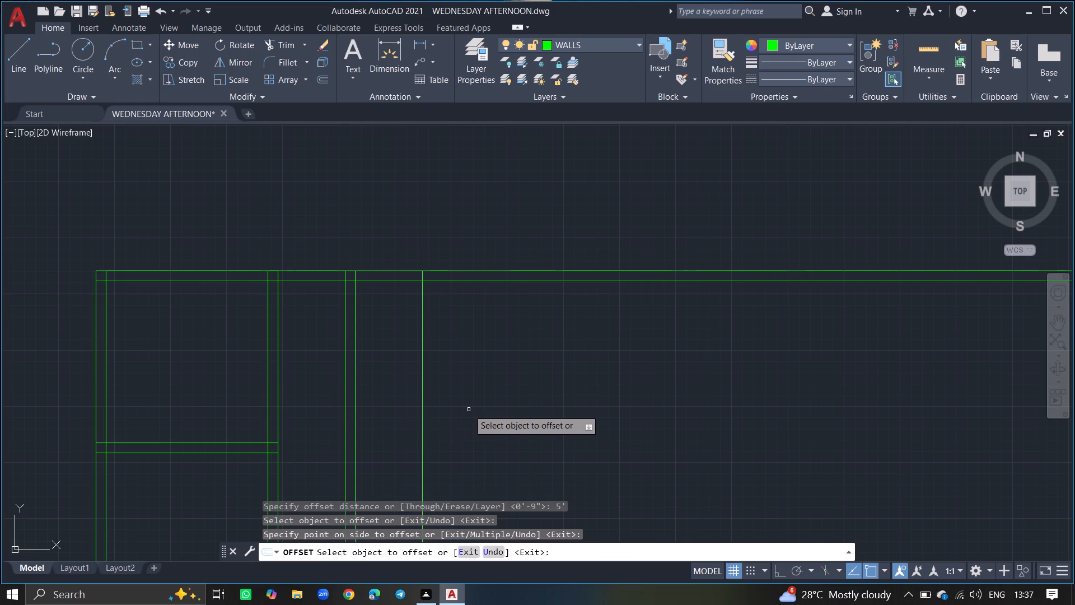
{"action": "key", "text": "Return"}
Offset the newest vertical line 9" to its right to form the thickness of the third partition wall.
{"action": "key", "text": "o"}
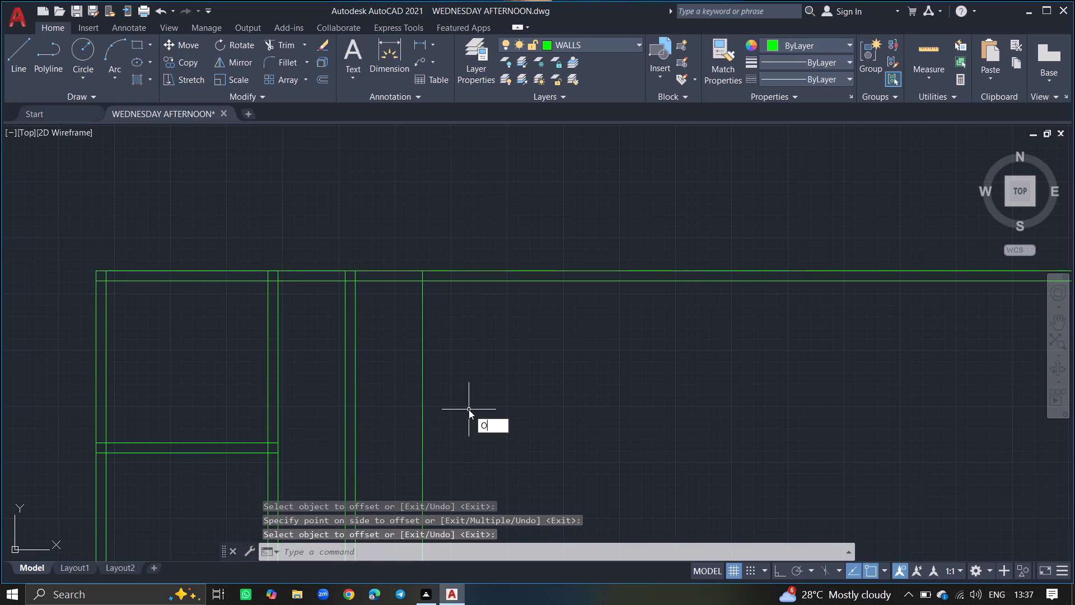
{"action": "type", "text": "FF"}
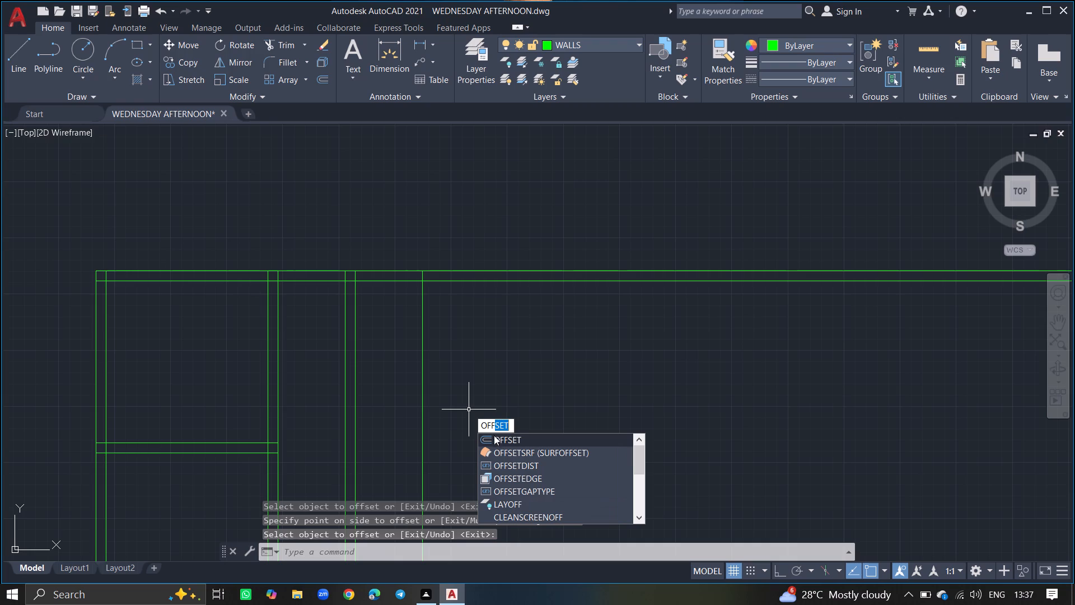
{"action": "left_click", "coordinate": [496, 438]}
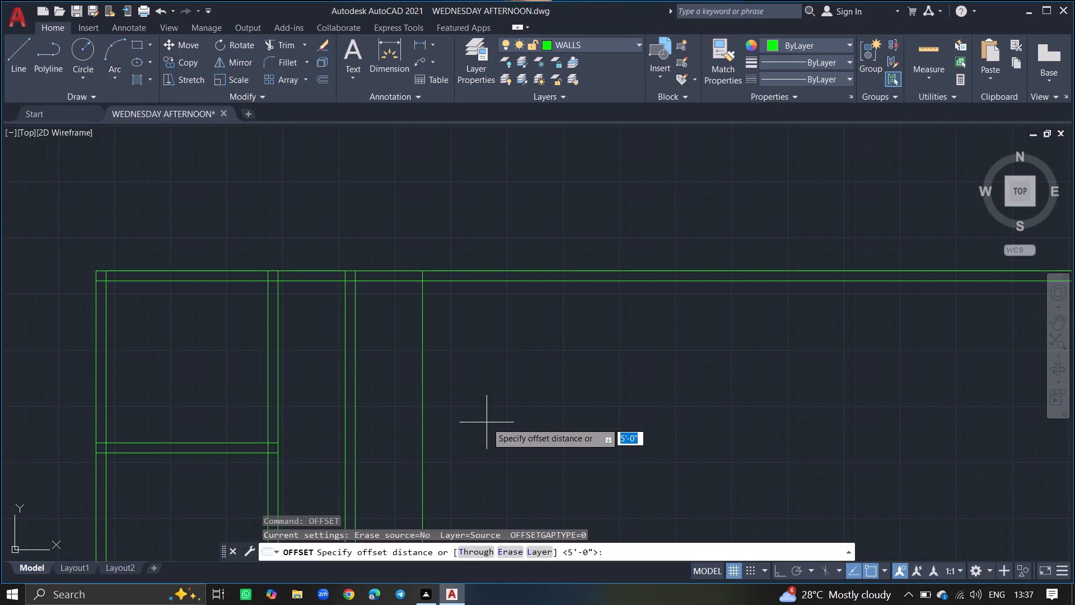
{"action": "key", "text": "9"}
{"action": "key", "text": "shift+quotedbl"}
{"action": "key", "text": "Return"}
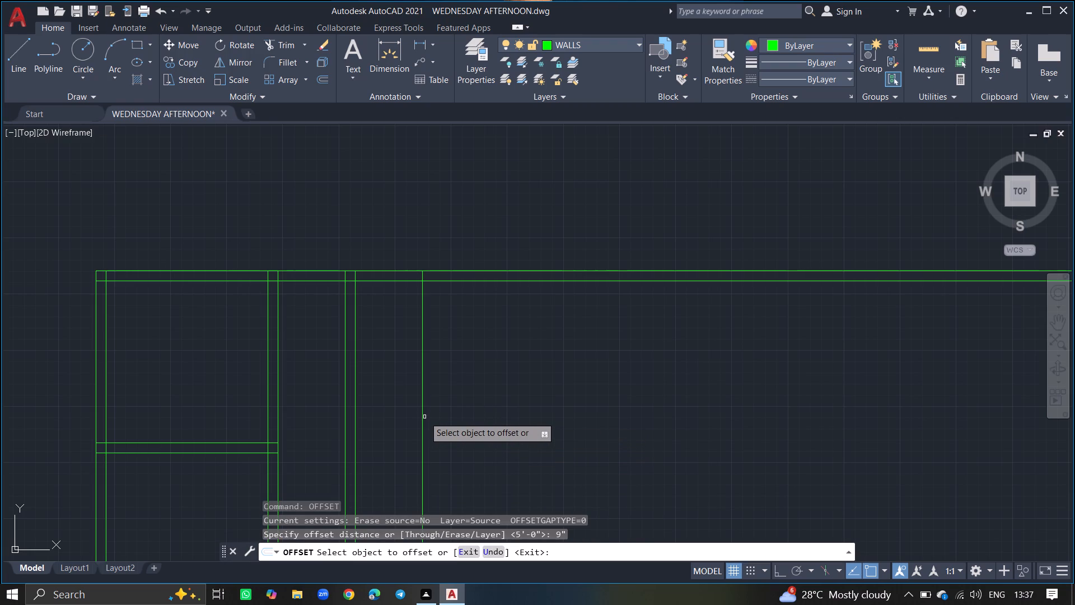
{"action": "left_click_drag", "start_coordinate": [423, 417], "coordinate": [447, 417]}
{"action": "left_click", "coordinate": [447, 417]}
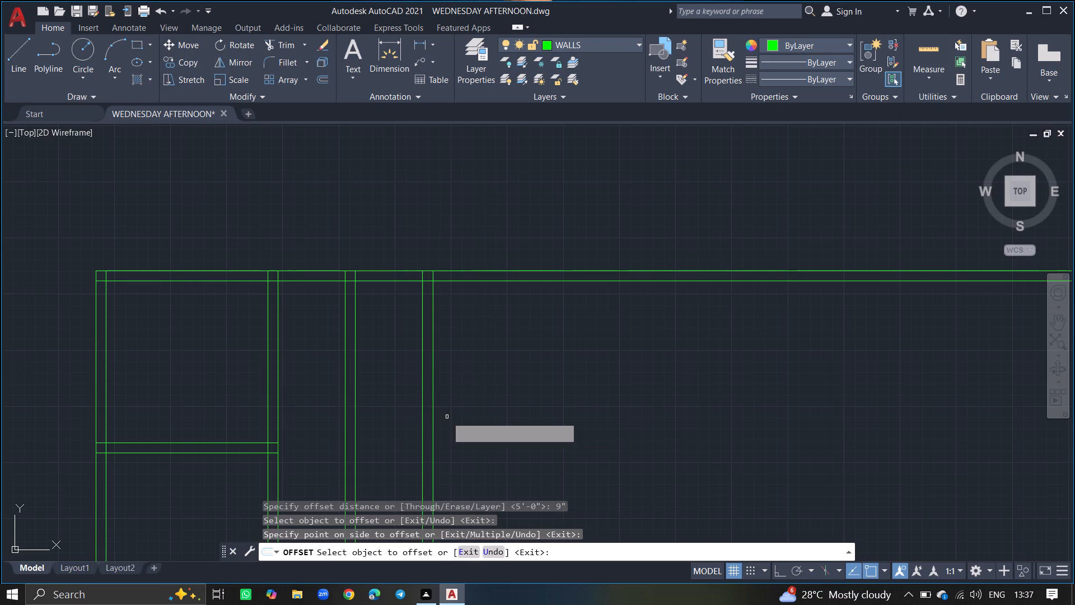
{"action": "key", "text": "Return"}
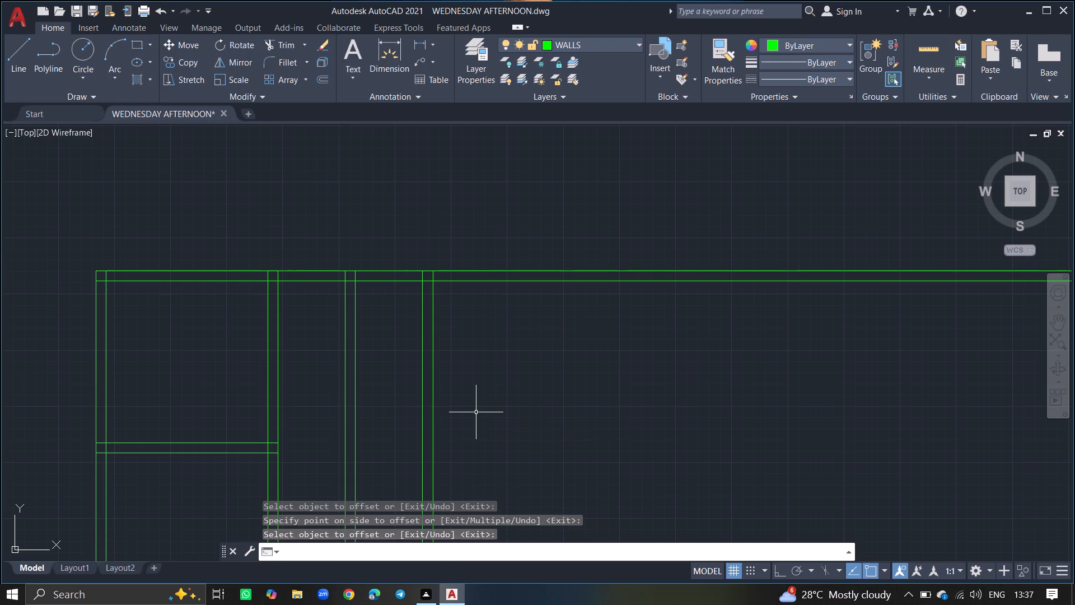
Offset the inner line of the top exterior wall 8' downward.
{"action": "key", "text": "o"}
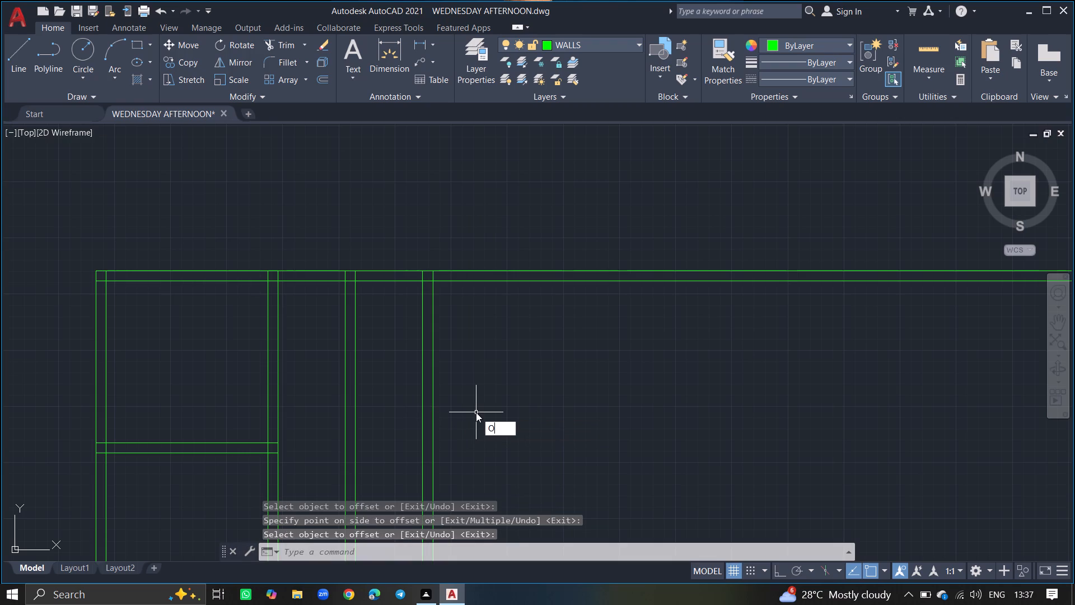
{"action": "type", "text": "FF"}
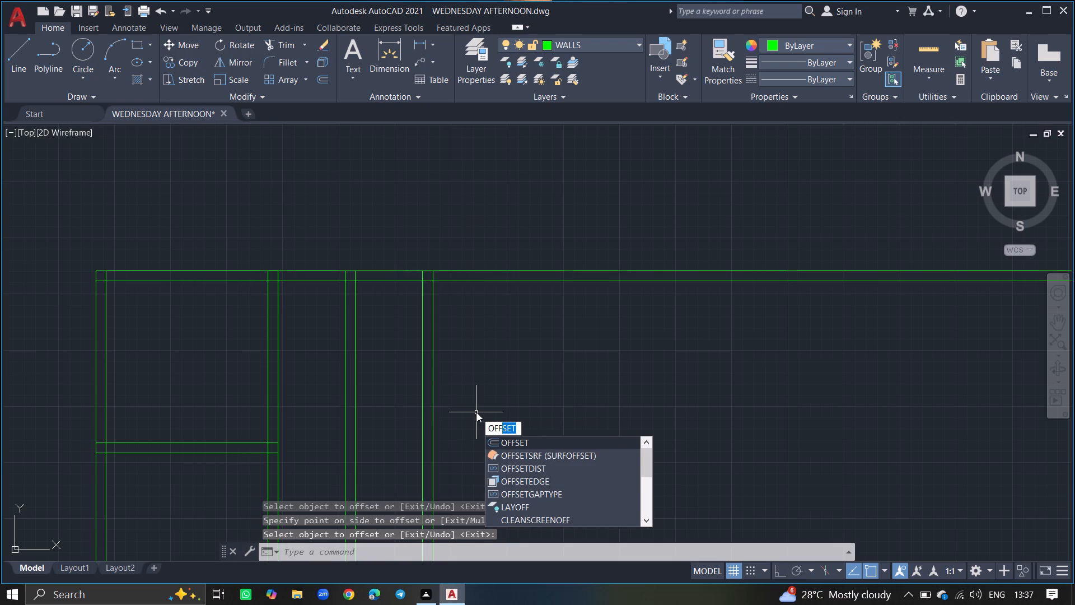
{"action": "left_click", "coordinate": [492, 440]}
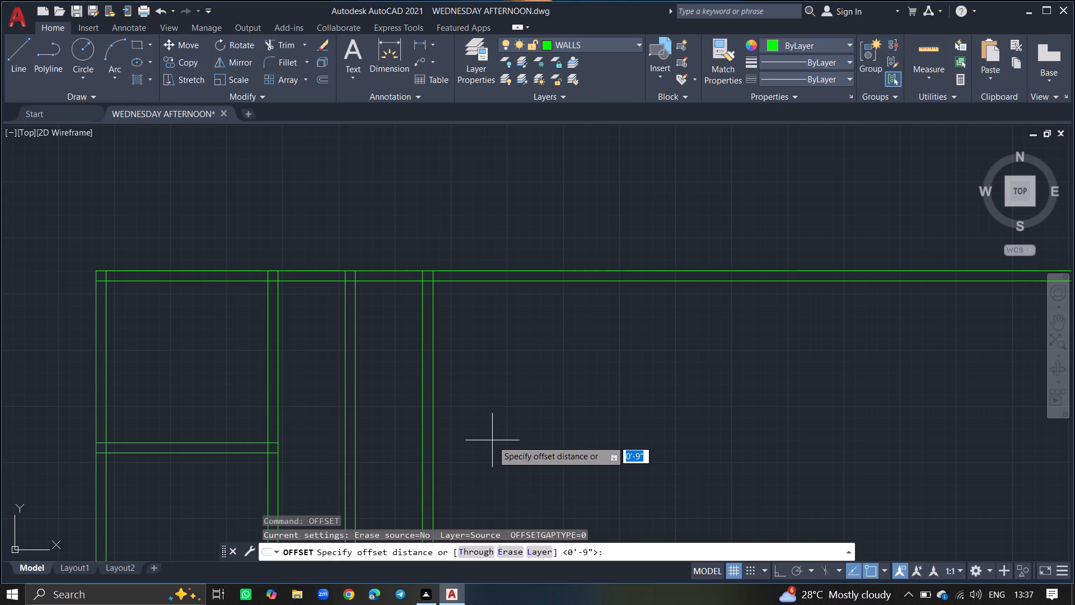
{"action": "type", "text": "8'"}
{"action": "key", "text": "Return"}
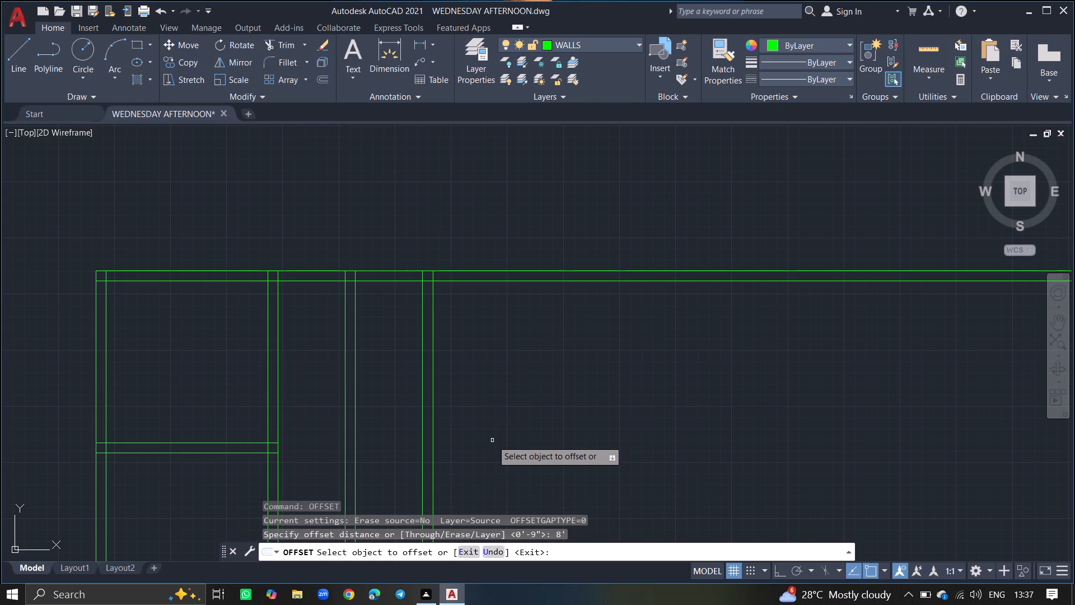
{"action": "left_click", "coordinate": [382, 282]}
{"action": "left_click", "coordinate": [380, 322]}
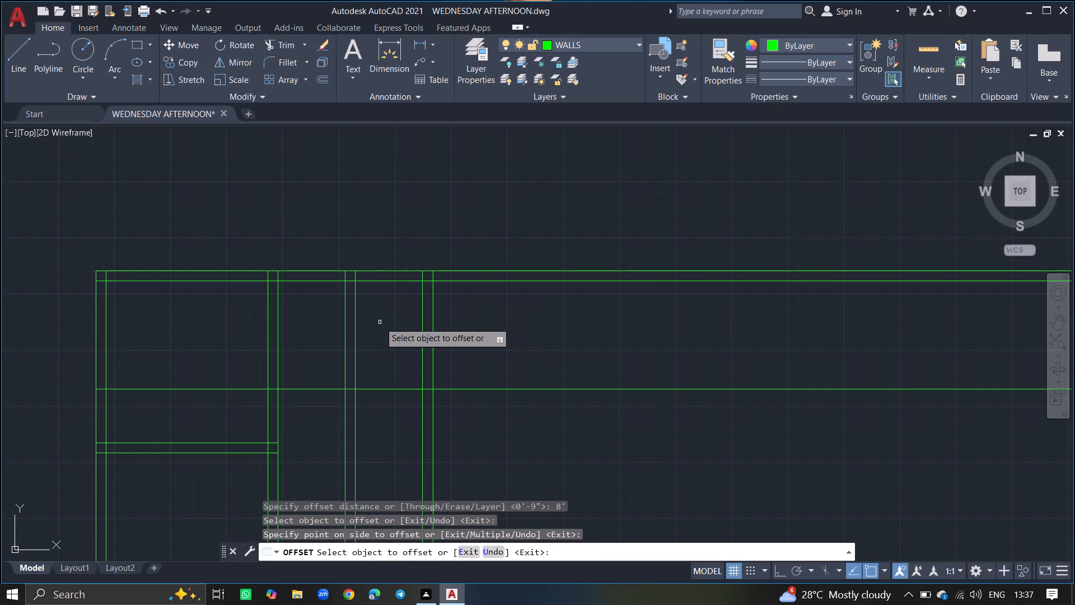
{"action": "key", "text": "Return"}
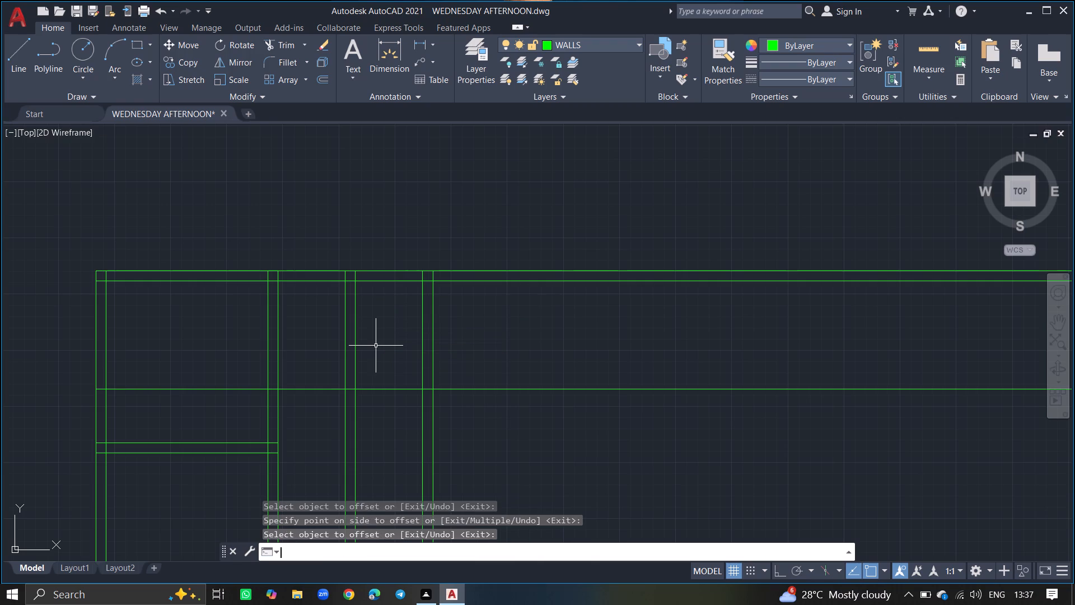
Offset the new horizontal line 9" downward to form the thickness of the small rooms' lower wall.
{"action": "type", "text": "OFF"}
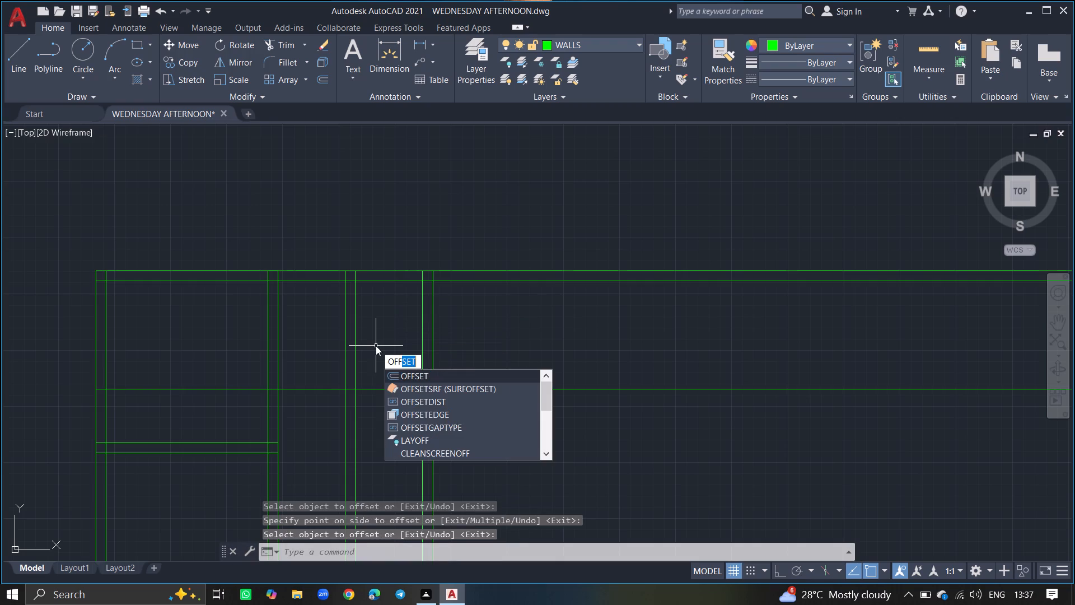
{"action": "left_click", "coordinate": [404, 373]}
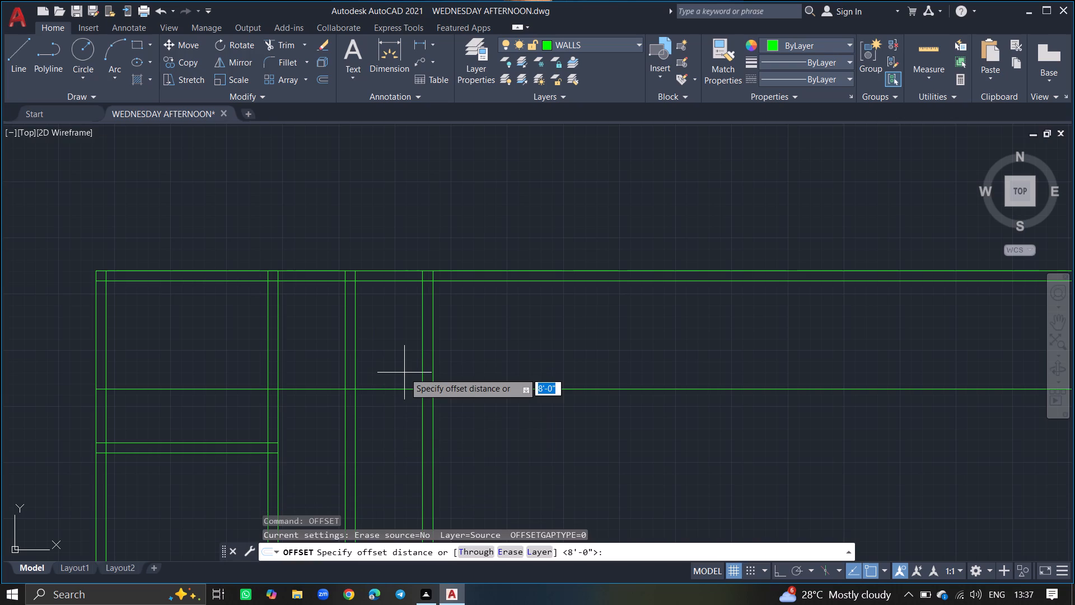
{"action": "key", "text": "9"}
{"action": "key", "text": "shift+quotedbl"}
{"action": "key", "text": "Return"}
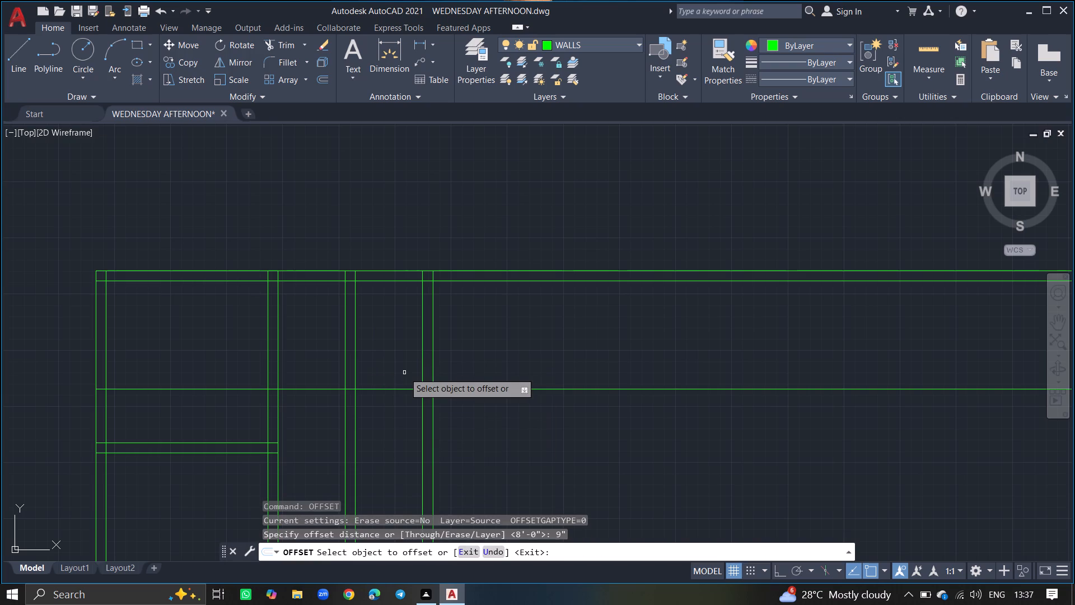
{"action": "left_click_drag", "start_coordinate": [402, 388], "coordinate": [404, 415]}
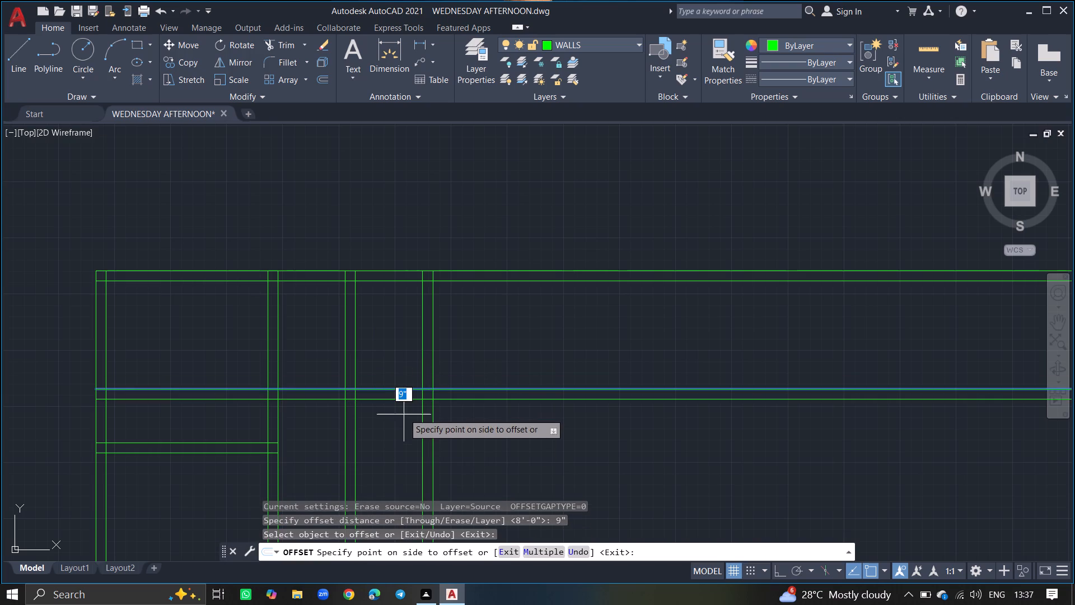
{"action": "left_click_drag", "start_coordinate": [404, 415], "coordinate": [404, 419]}
{"action": "left_click", "coordinate": [404, 419]}
{"action": "key", "text": "Return"}
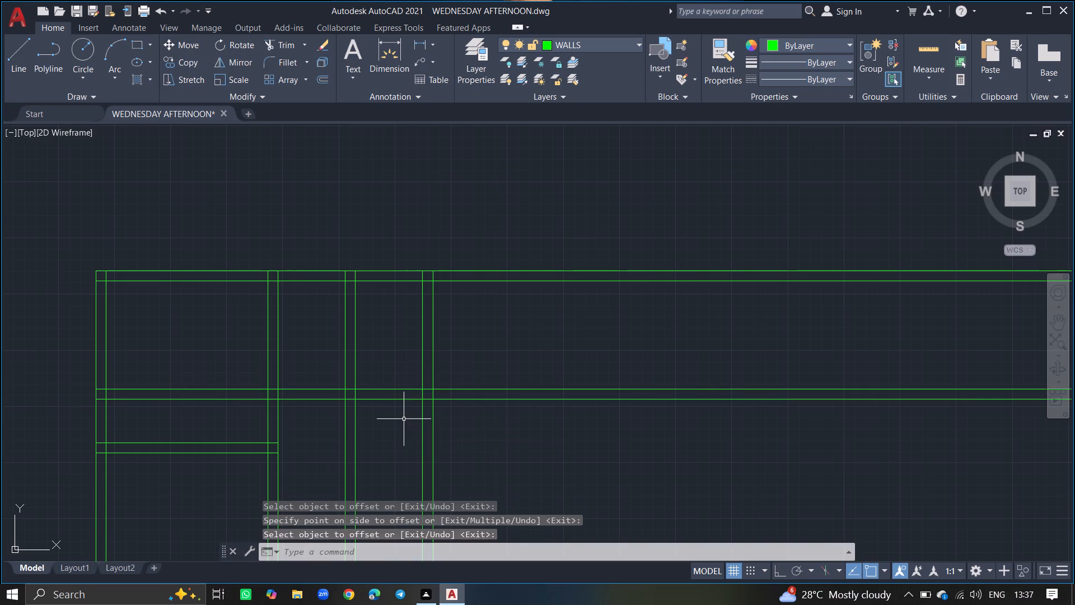
Trim both lines of the second vertical partition wall where they extend below the new horizontal wall.
{"action": "type", "text": "TRIM"}
{"action": "key", "text": "Return"}
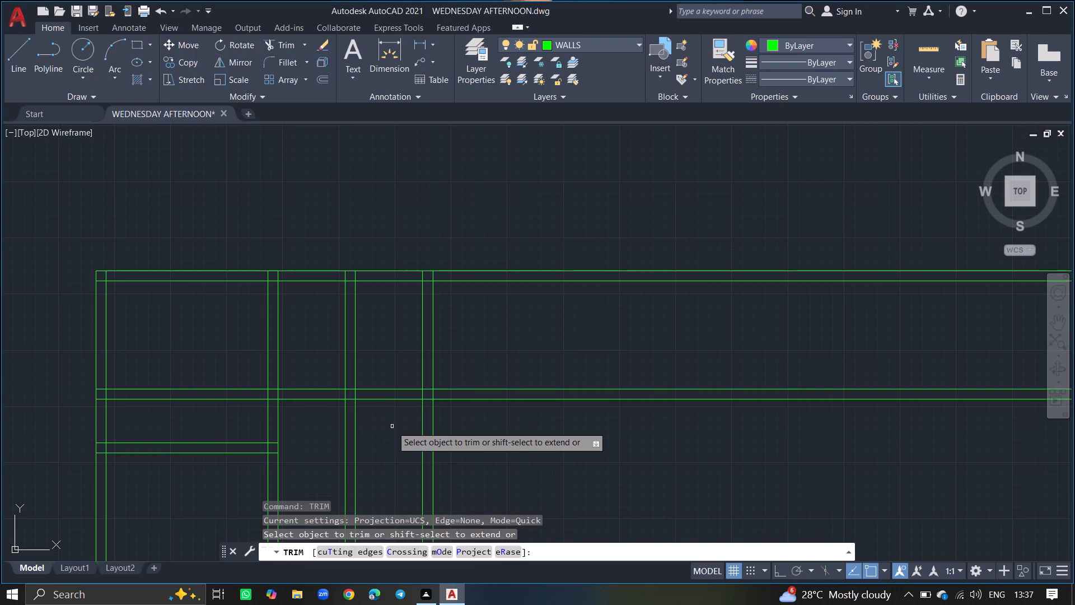
{"action": "left_click", "coordinate": [357, 423]}
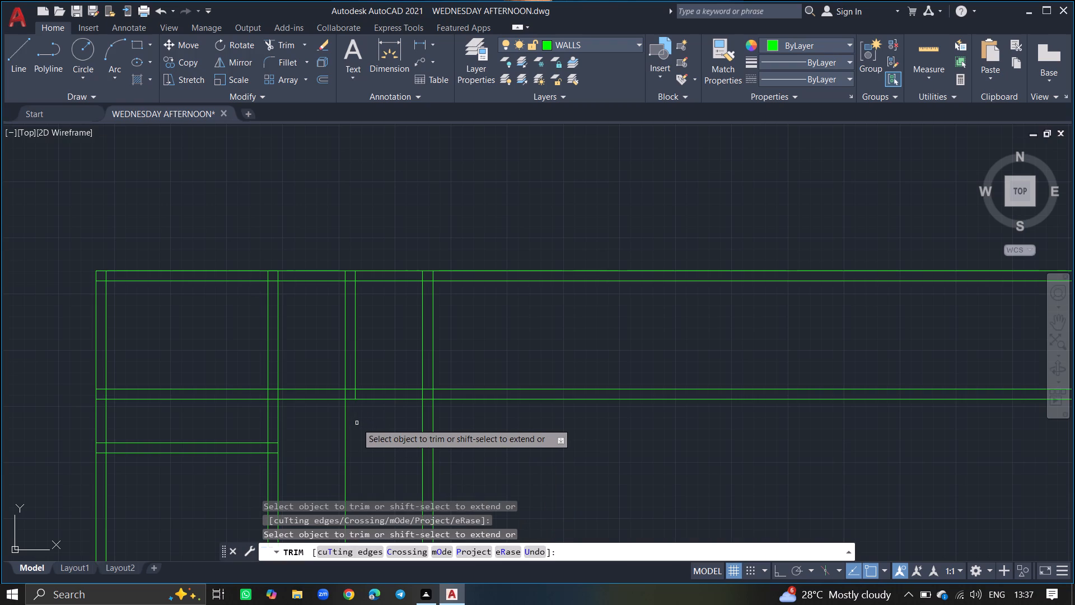
{"action": "left_click", "coordinate": [345, 422]}
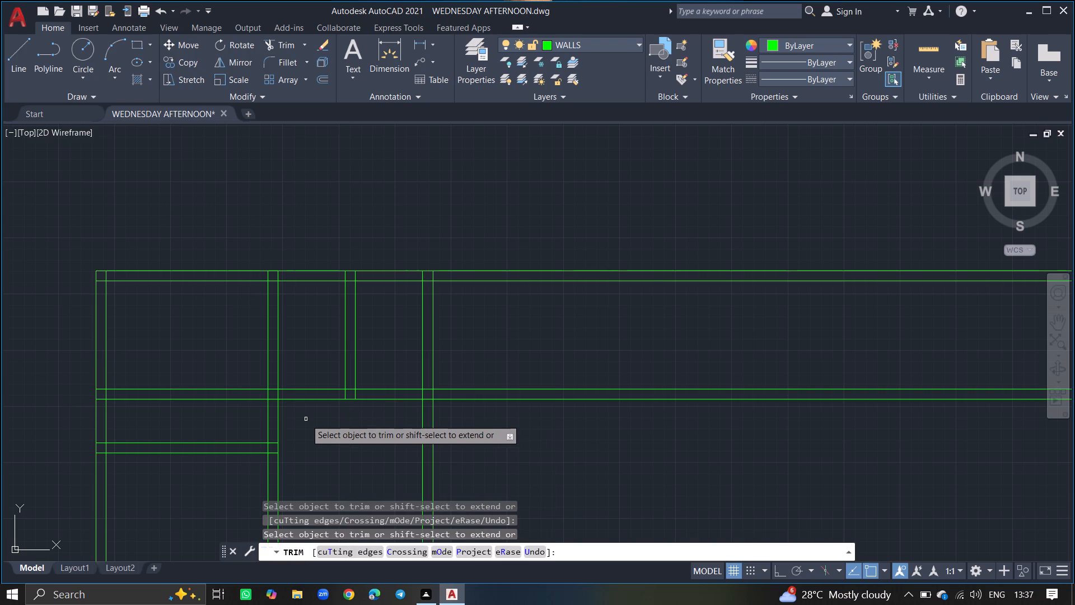
Trim both lines of the new horizontal wall across the left room and inside the left exterior wall.
{"action": "left_click", "coordinate": [251, 399]}
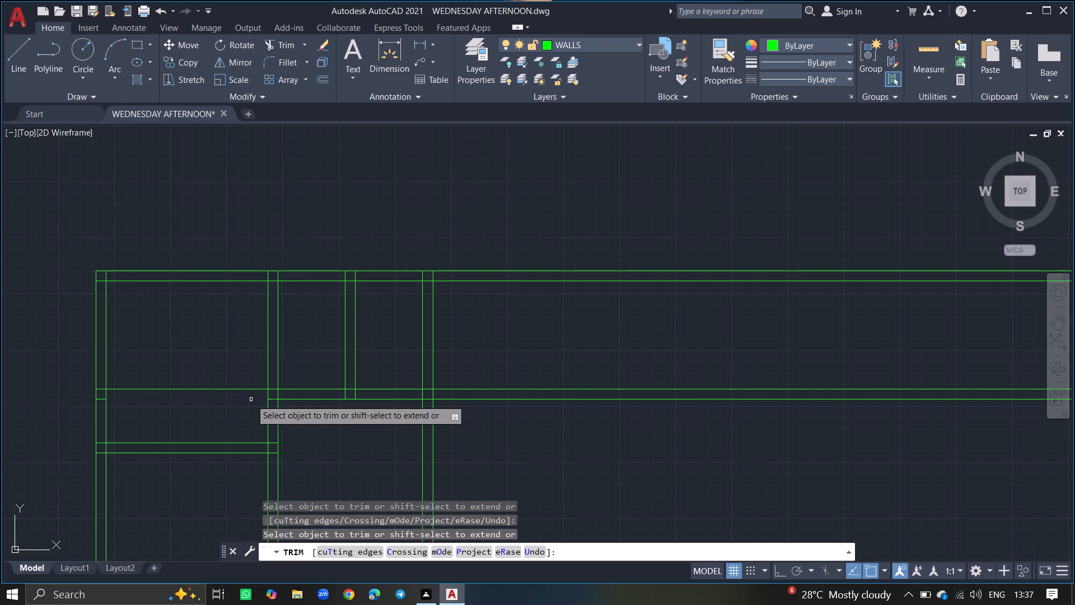
{"action": "left_click", "coordinate": [250, 390]}
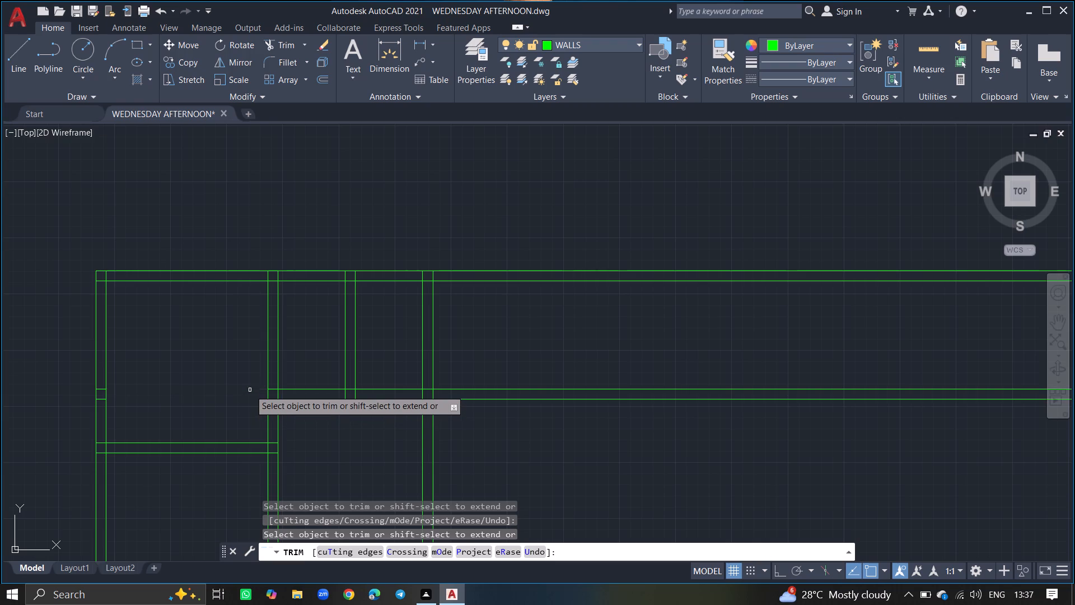
{"action": "left_click", "coordinate": [102, 389]}
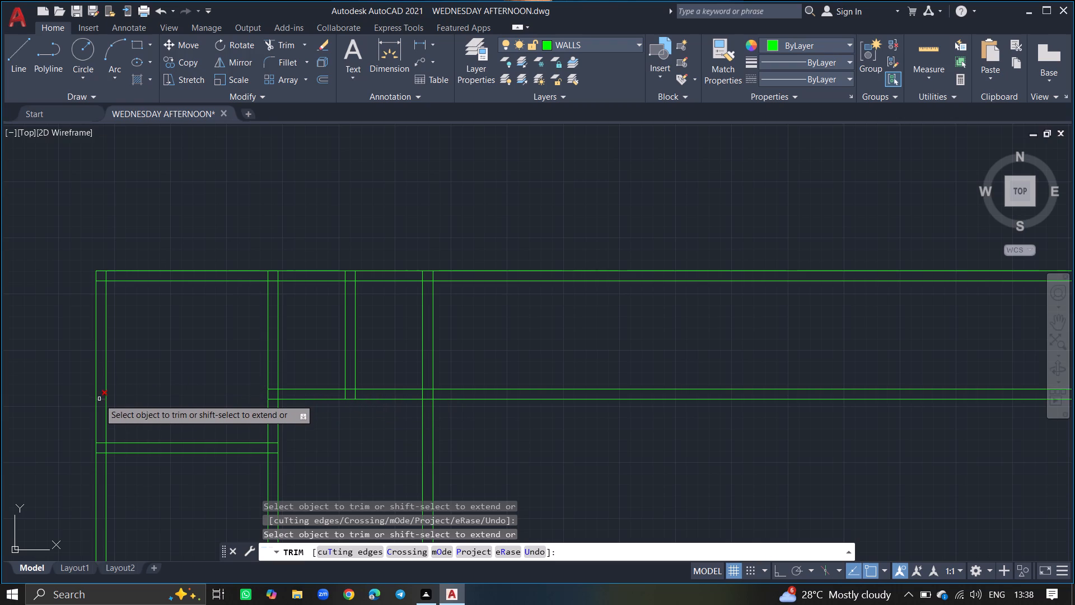
{"action": "left_click", "coordinate": [99, 399]}
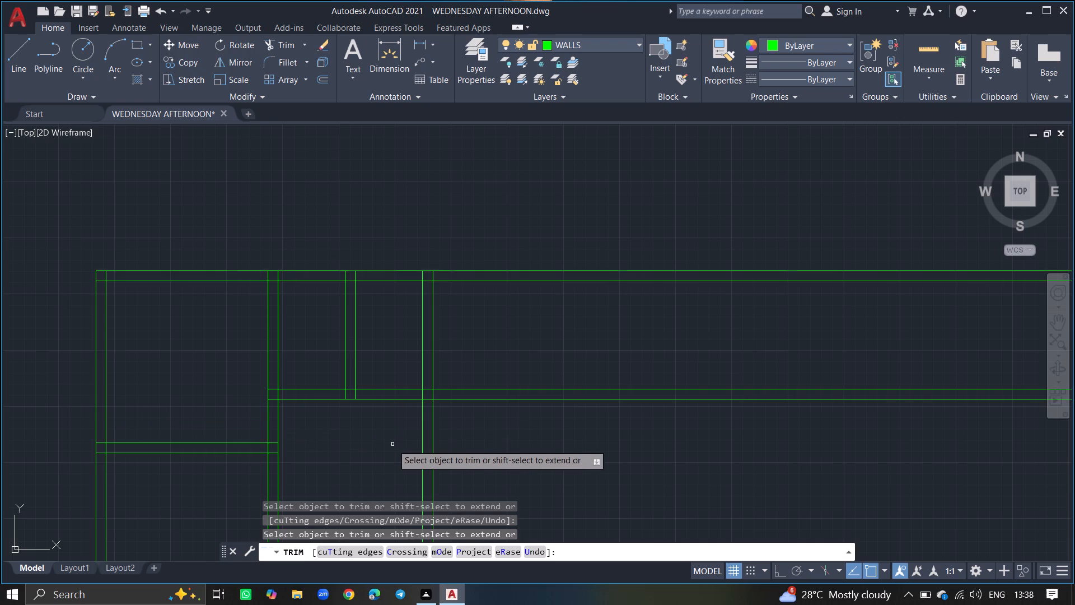
Trim both lines of the small rooms' lower wall where they extend to the right of the third vertical partition wall.
{"action": "left_click", "coordinate": [463, 399]}
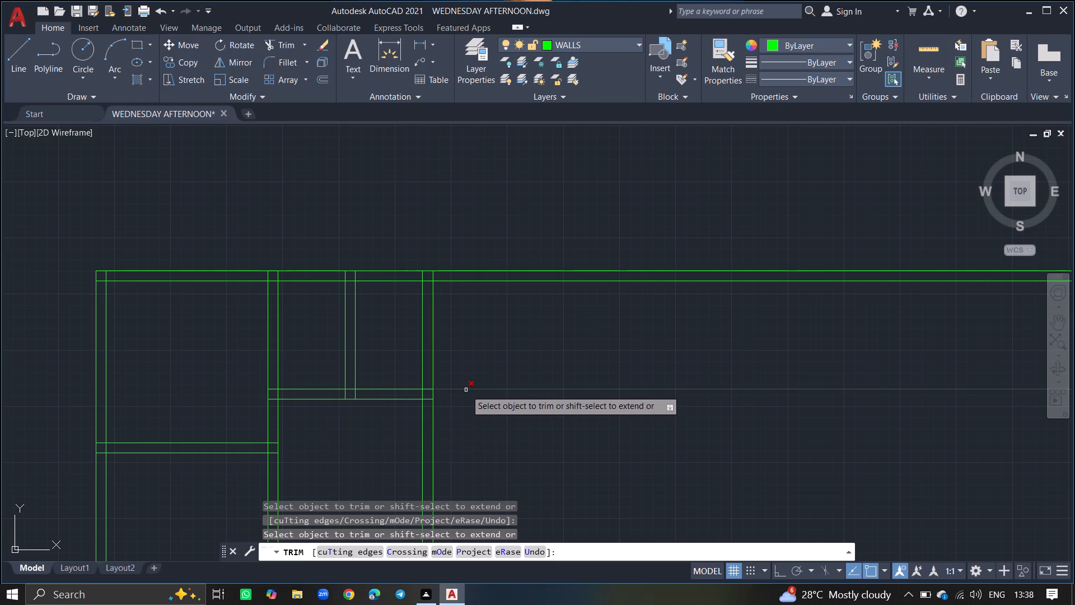
{"action": "left_click", "coordinate": [466, 389]}
{"action": "key", "text": "Return"}
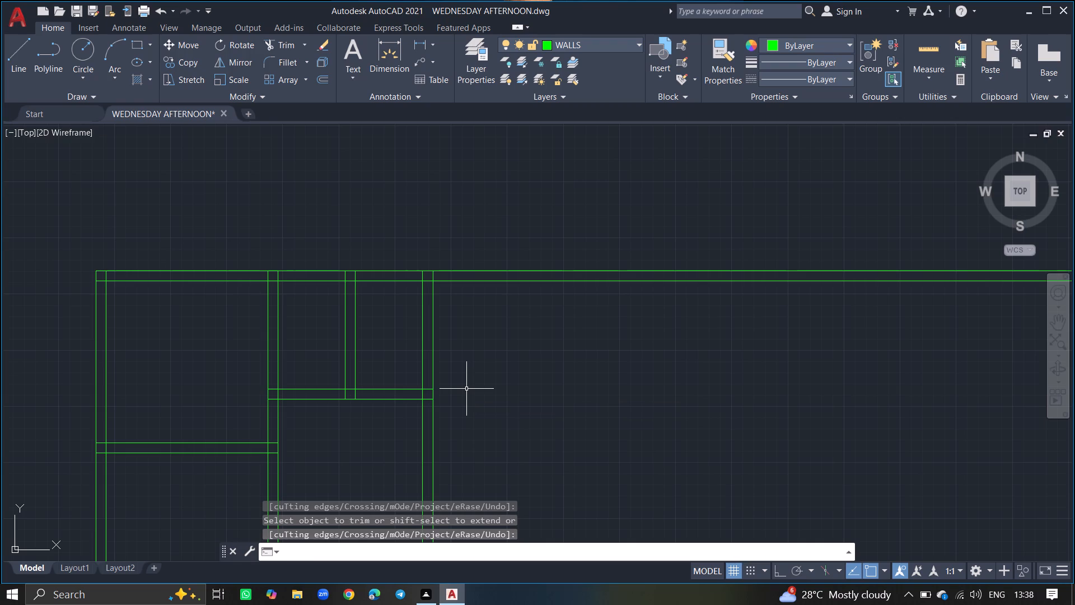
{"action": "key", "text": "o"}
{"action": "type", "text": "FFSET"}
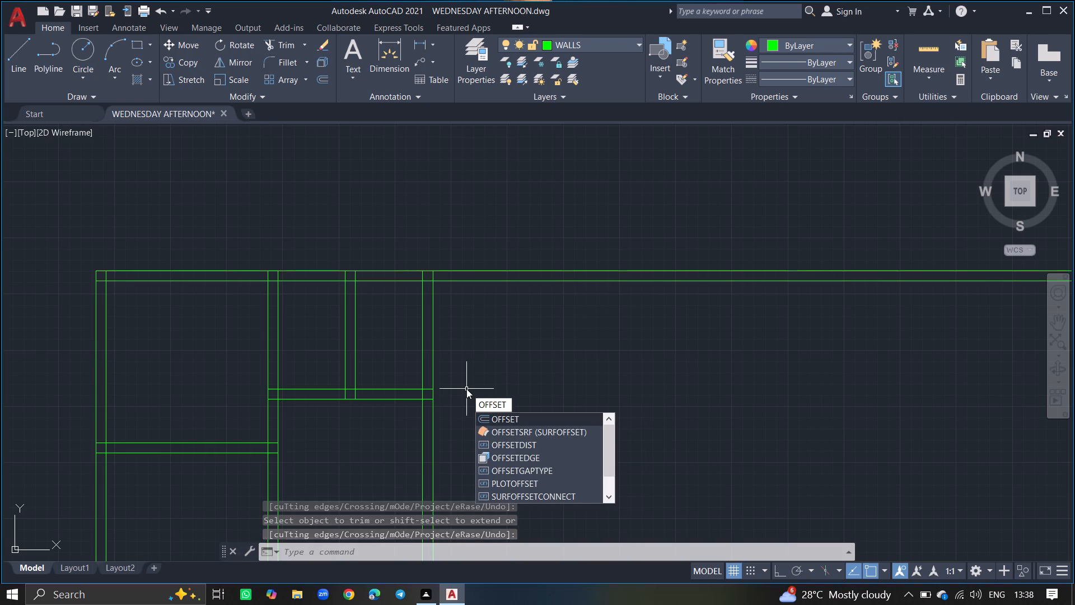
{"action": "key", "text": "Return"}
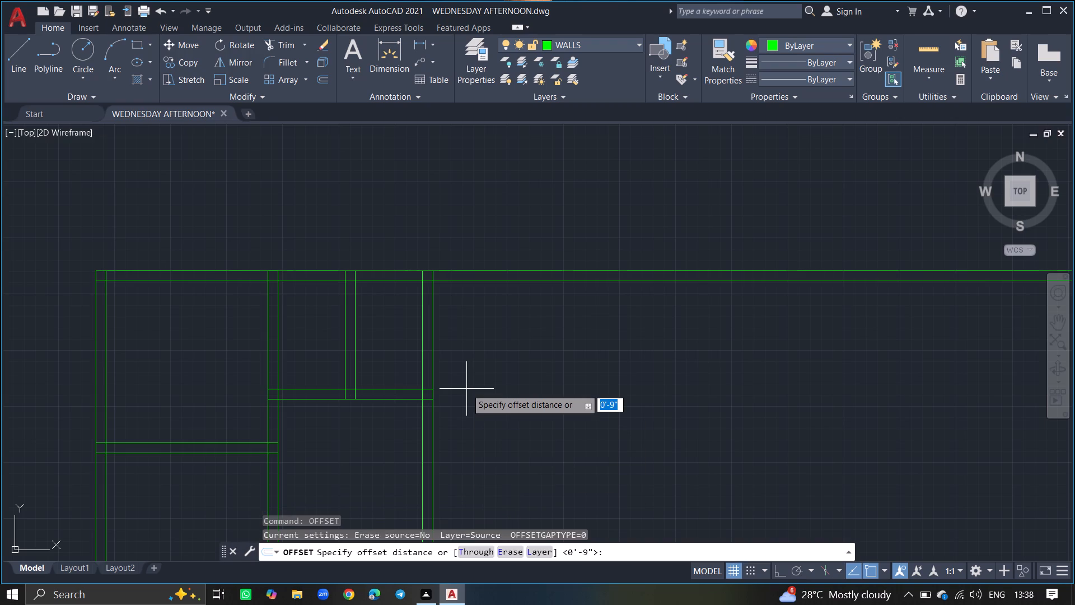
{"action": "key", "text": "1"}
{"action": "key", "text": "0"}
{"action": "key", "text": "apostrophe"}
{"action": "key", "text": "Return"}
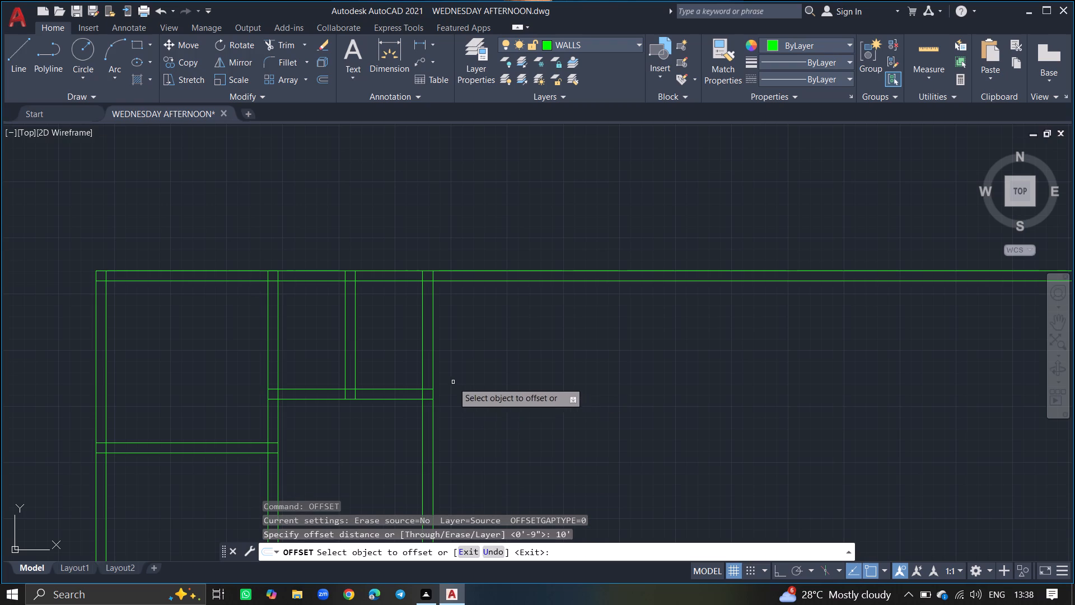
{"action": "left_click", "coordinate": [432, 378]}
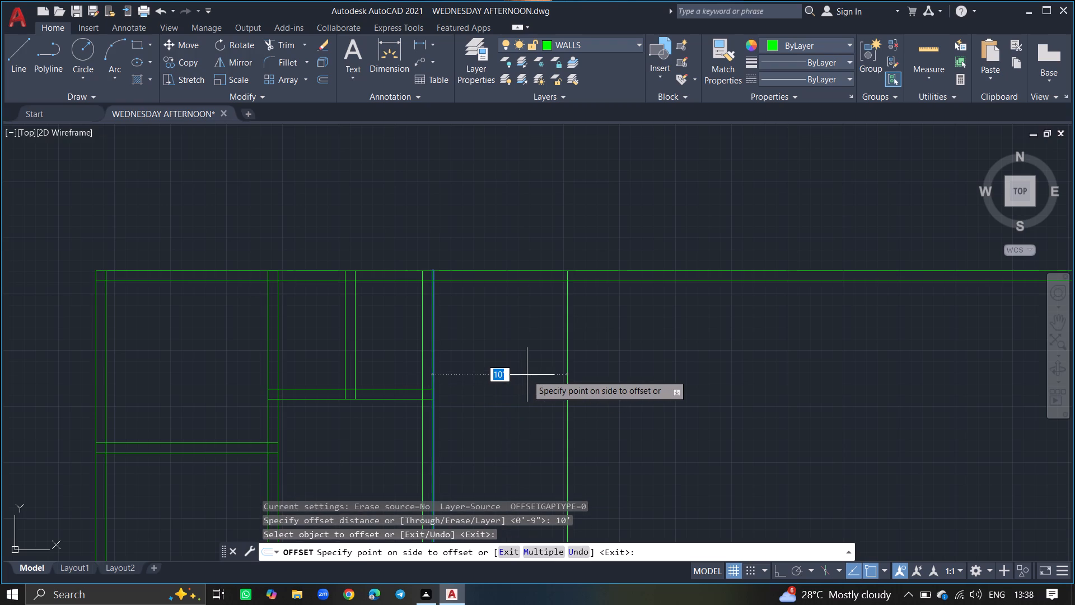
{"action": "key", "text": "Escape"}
Offset the right line of the third vertical partition wall 12' to the right.
{"action": "type", "text": "OFFSET"}
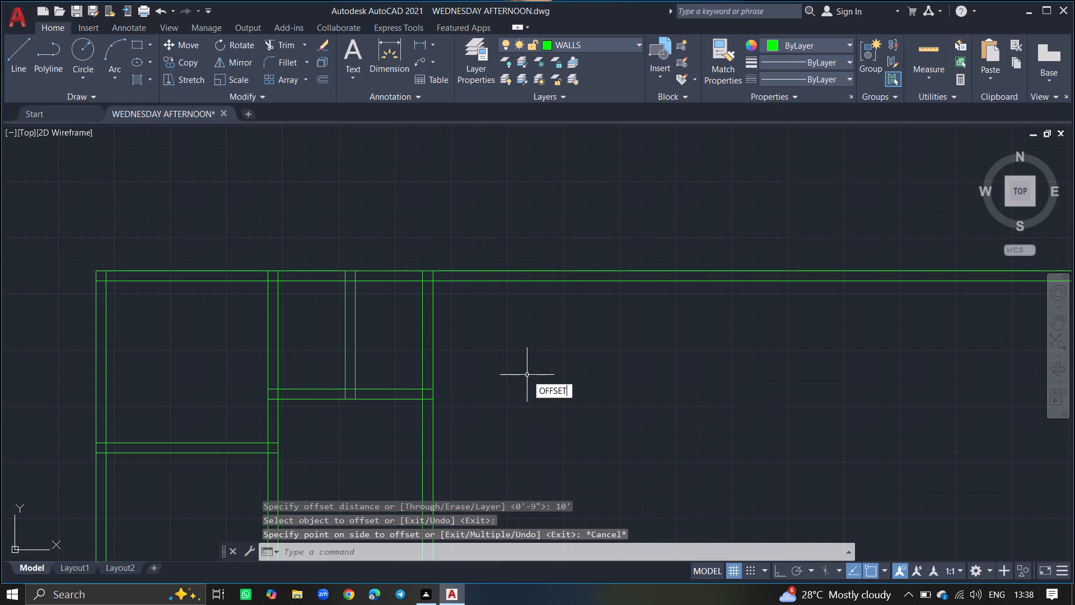
{"action": "key", "text": "Return"}
{"action": "type", "text": "12"}
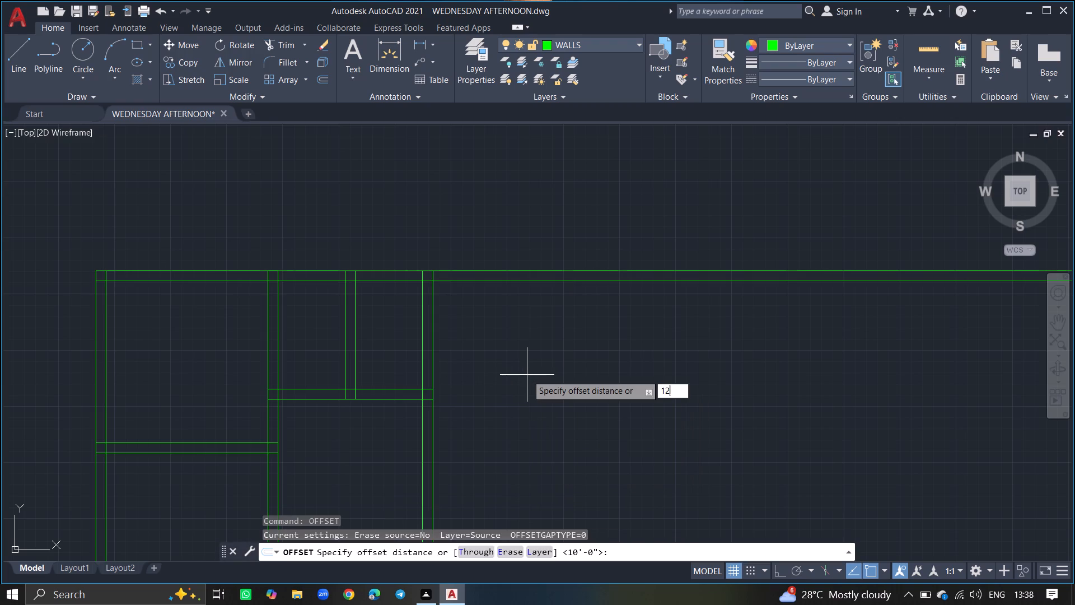
{"action": "key", "text": "apostrophe"}
{"action": "key", "text": "Return"}
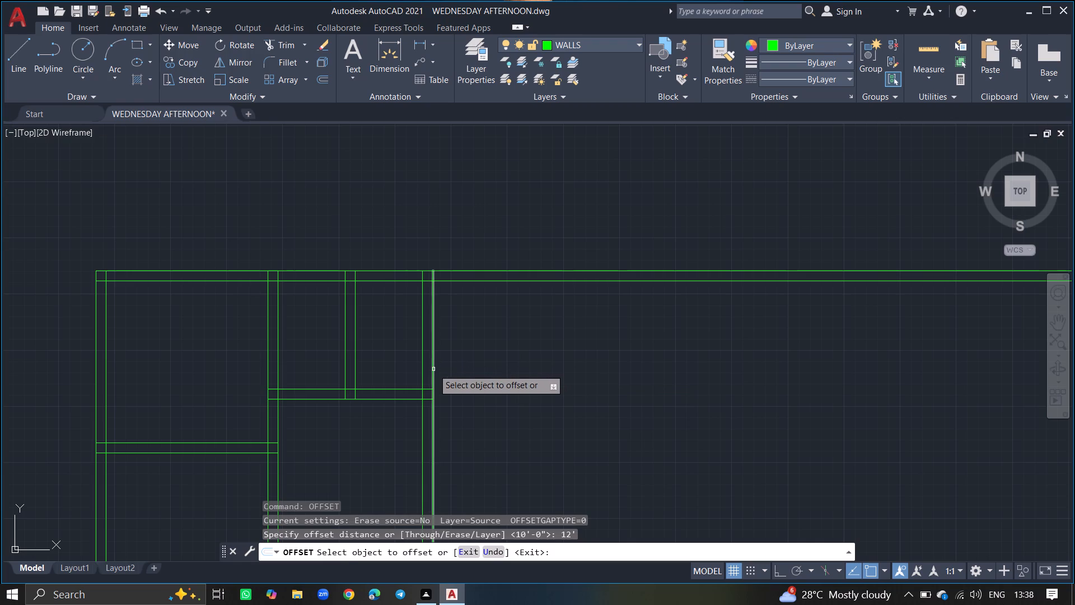
{"action": "left_click", "coordinate": [433, 369]}
{"action": "left_click", "coordinate": [516, 368]}
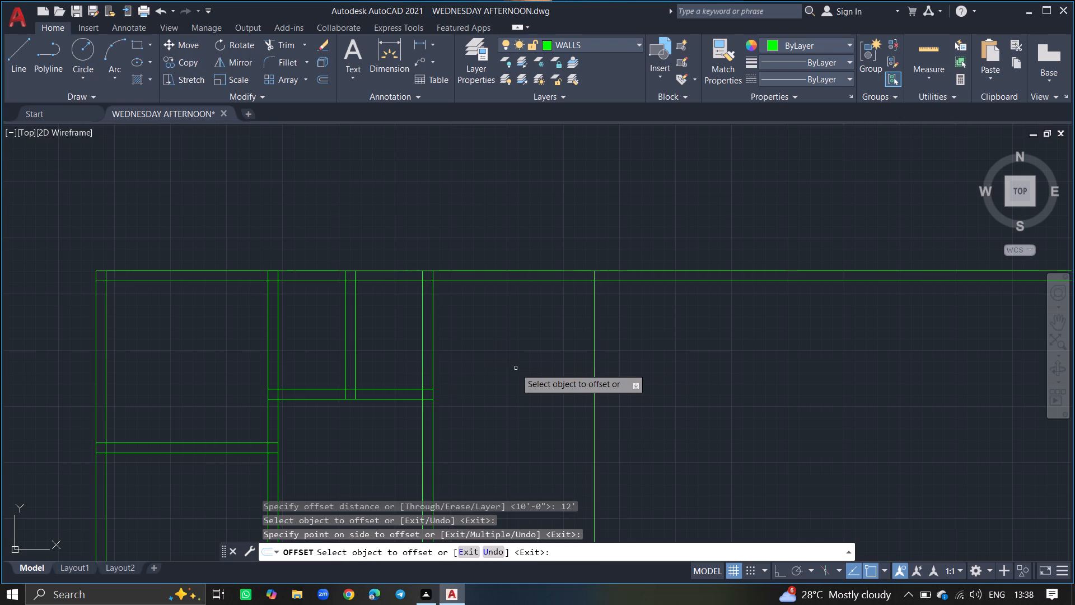
{"action": "key", "text": "Return"}
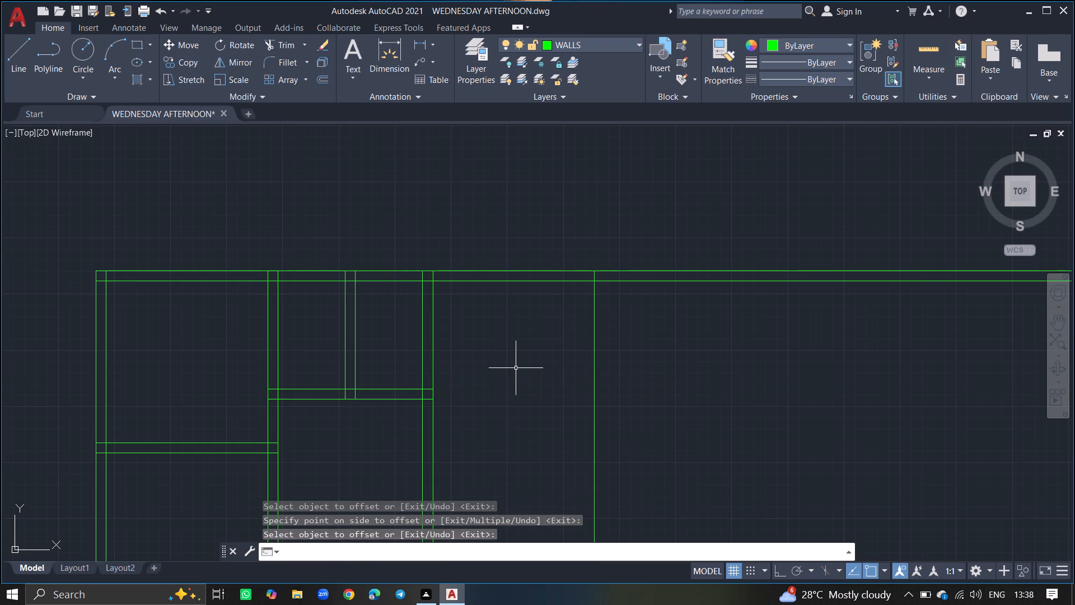
Offset the inner line of the top exterior wall 12' downward.
{"action": "key", "text": "o"}
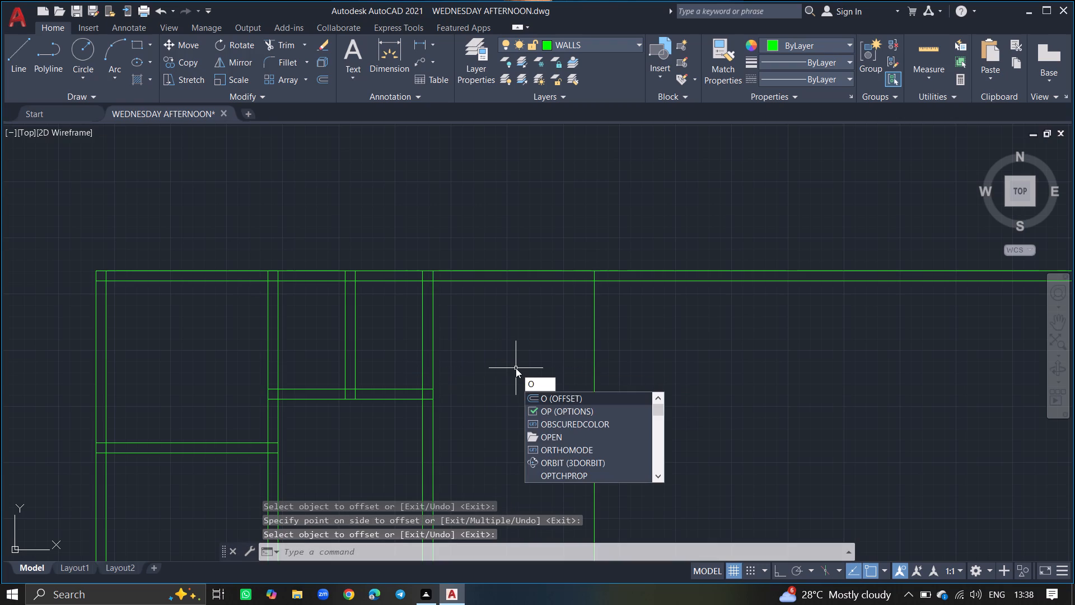
{"action": "type", "text": "FF"}
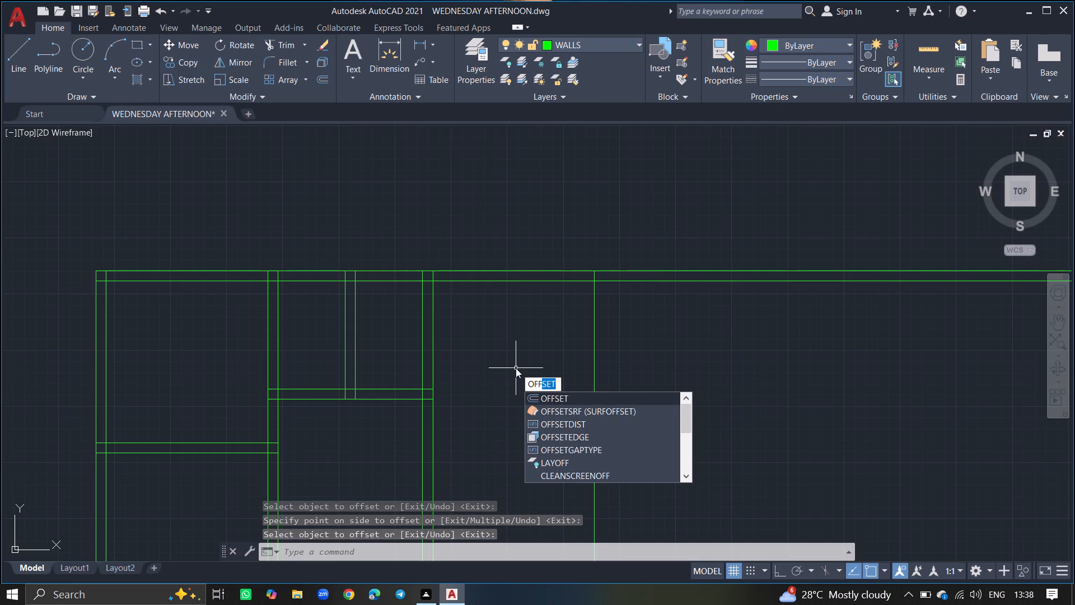
{"action": "left_click", "coordinate": [540, 395]}
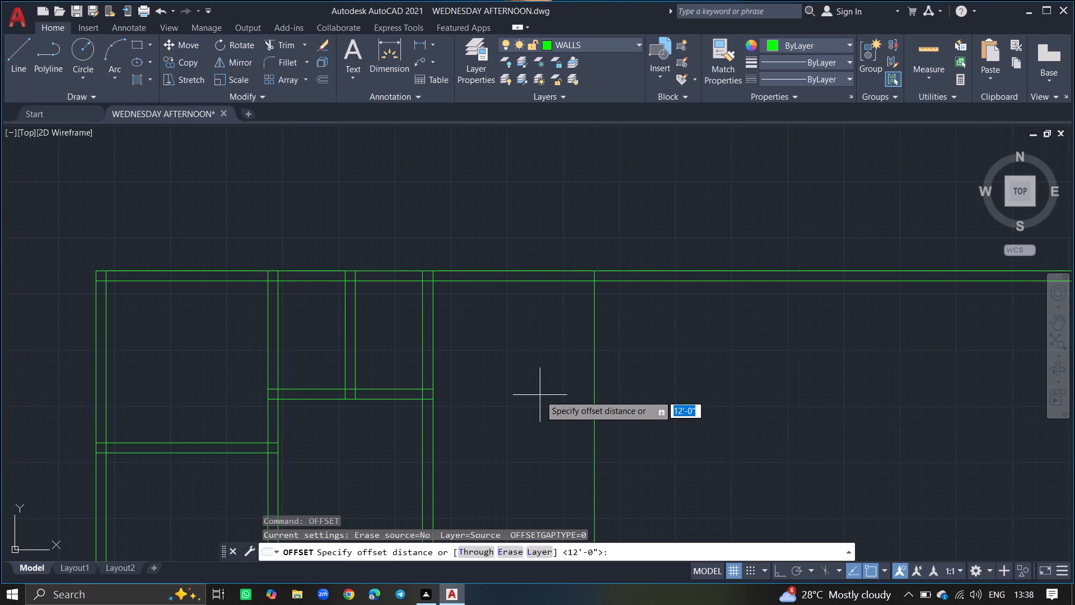
{"action": "type", "text": "12"}
{"action": "key", "text": "apostrophe"}
{"action": "key", "text": "Return"}
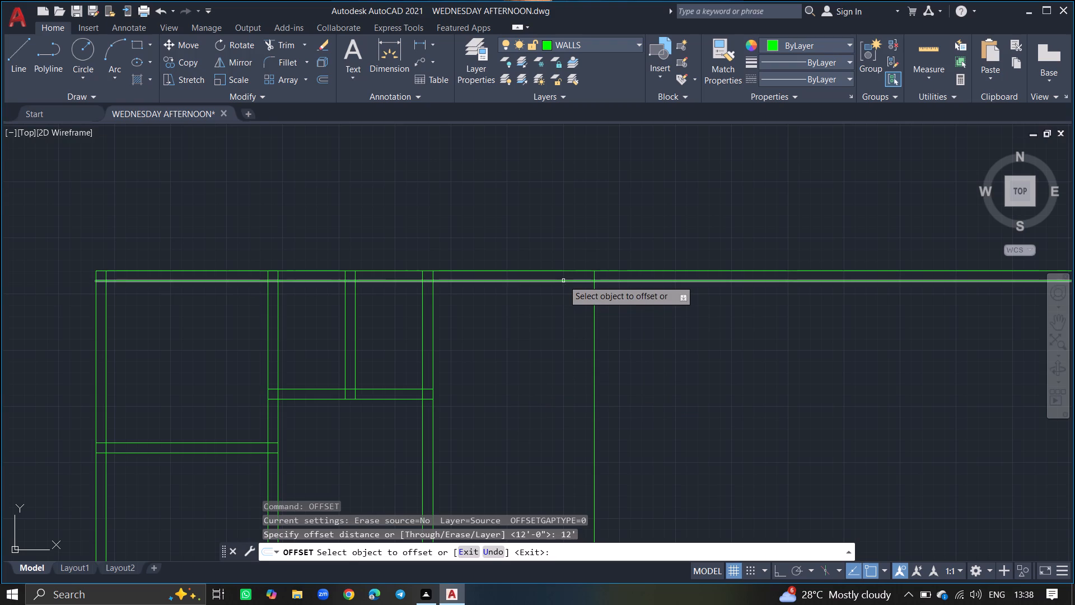
{"action": "left_click_drag", "start_coordinate": [563, 280], "coordinate": [558, 346]}
{"action": "left_click", "coordinate": [558, 346]}
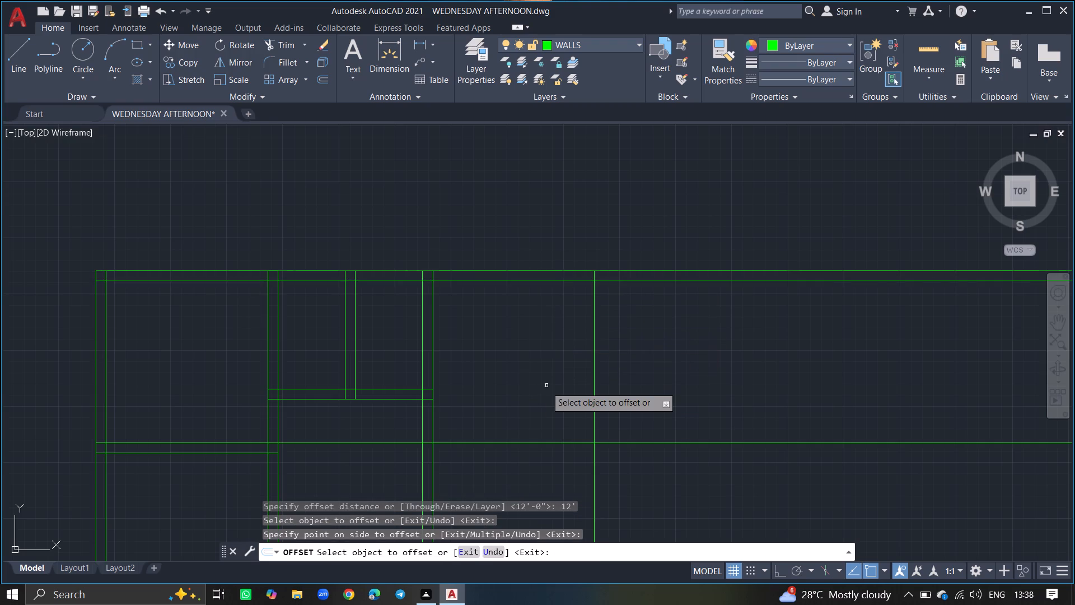
{"action": "key", "text": "Return"}
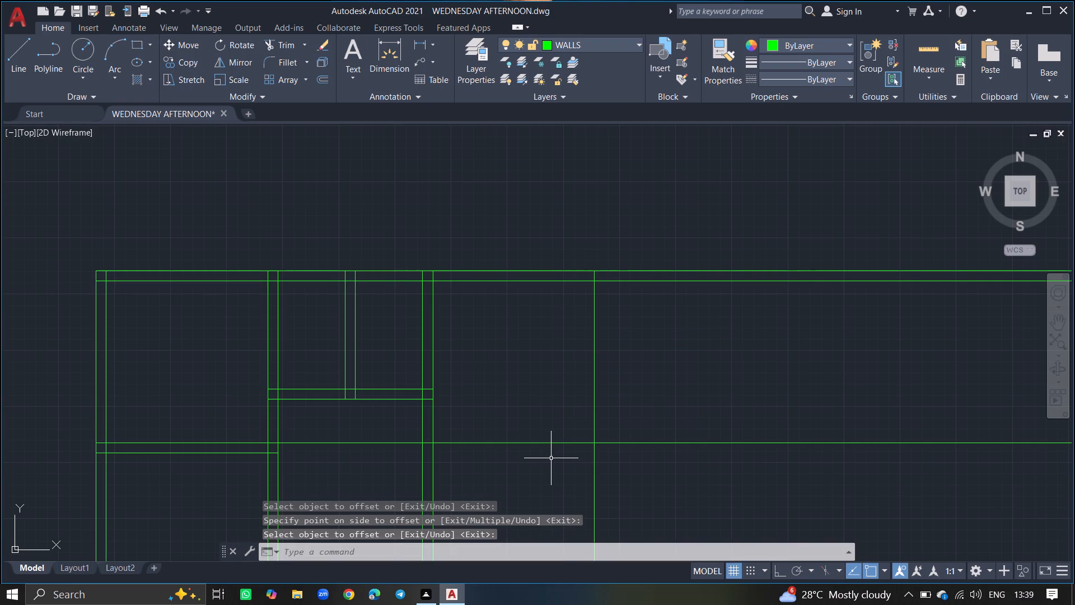
Offset the new horizontal line 9" downward to form the thickness of the right room's lower wall.
{"action": "type", "text": "OFFSET"}
{"action": "key", "text": "Return"}
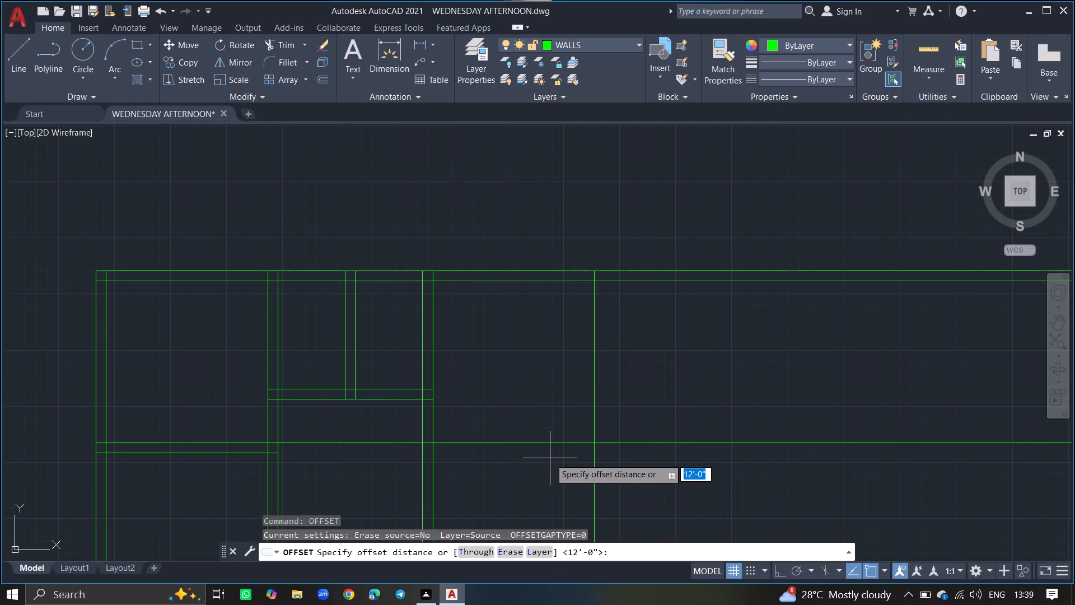
{"action": "key", "text": "9"}
{"action": "key", "text": "shift+quotedbl"}
{"action": "key", "text": "Return"}
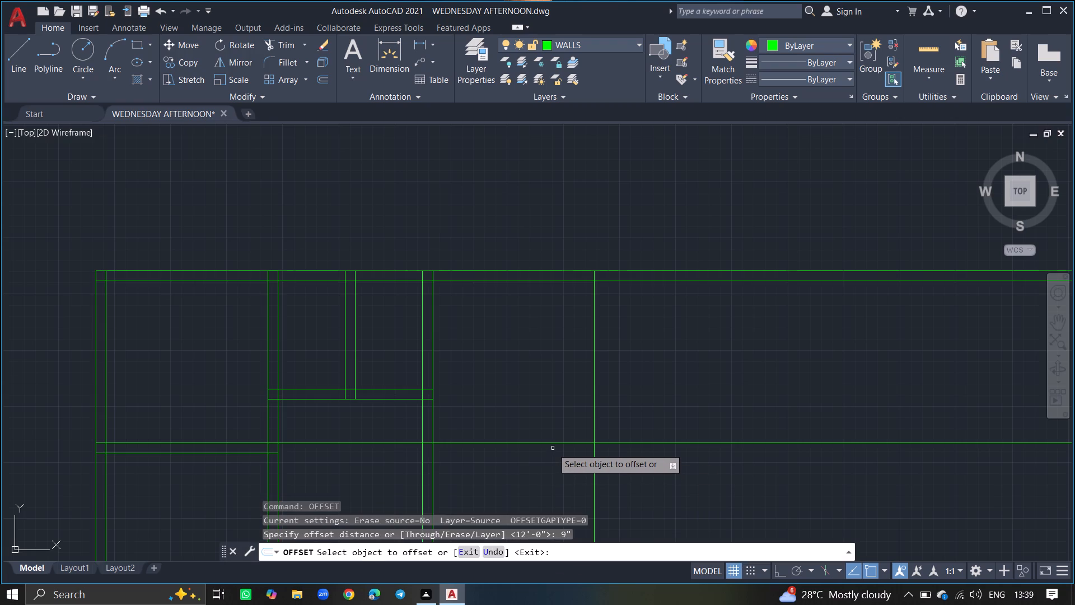
{"action": "left_click_drag", "start_coordinate": [553, 443], "coordinate": [552, 460]}
{"action": "left_click", "coordinate": [552, 460]}
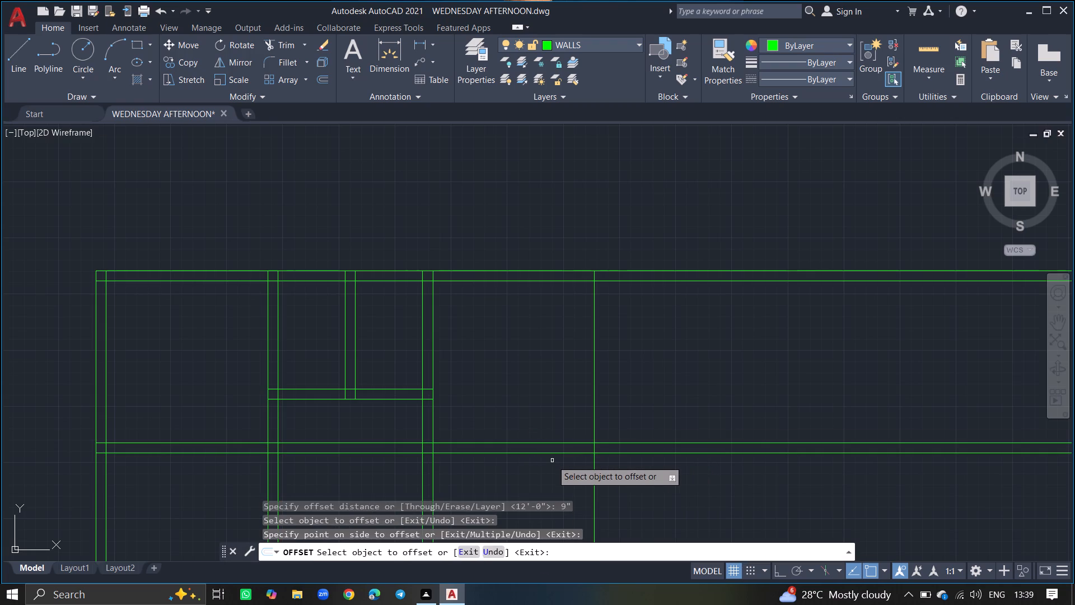
Offset the new vertical line 9" to the right to form the fourth vertical partition wall.
{"action": "left_click", "coordinate": [594, 419]}
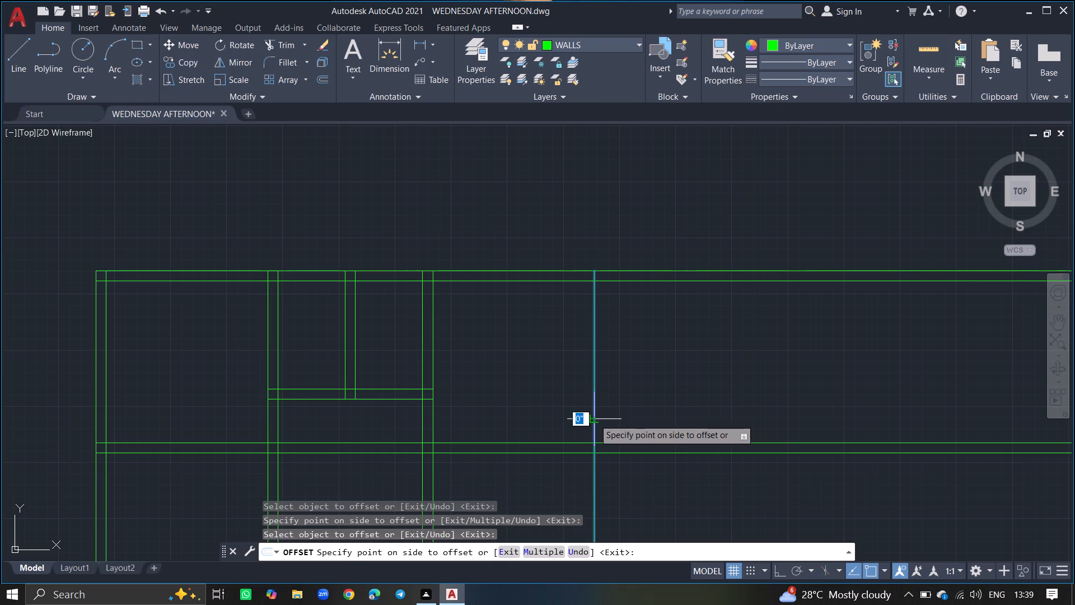
{"action": "left_click", "coordinate": [623, 416]}
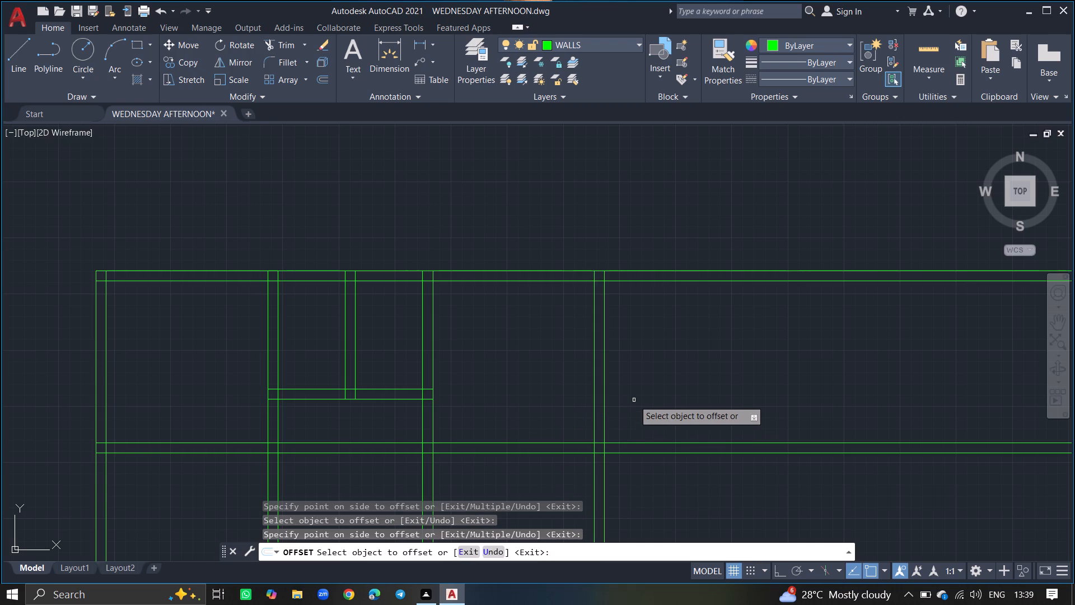
{"action": "key", "text": "Return"}
Trim both lines of the new horizontal wall where they extend to the right of the fourth vertical partition wall.
{"action": "type", "text": "TRIM"}
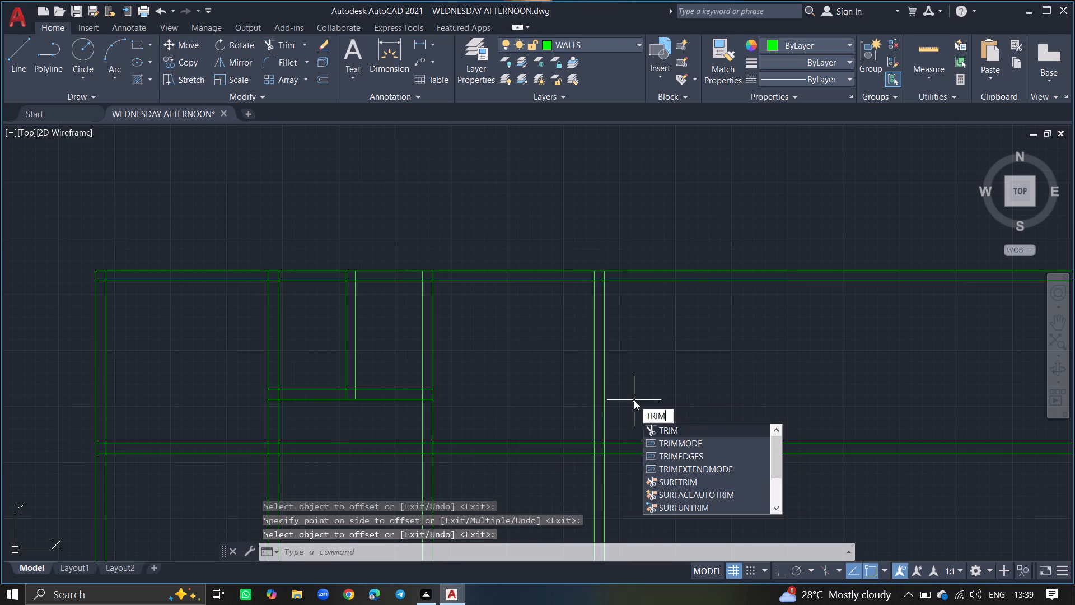
{"action": "key", "text": "Return"}
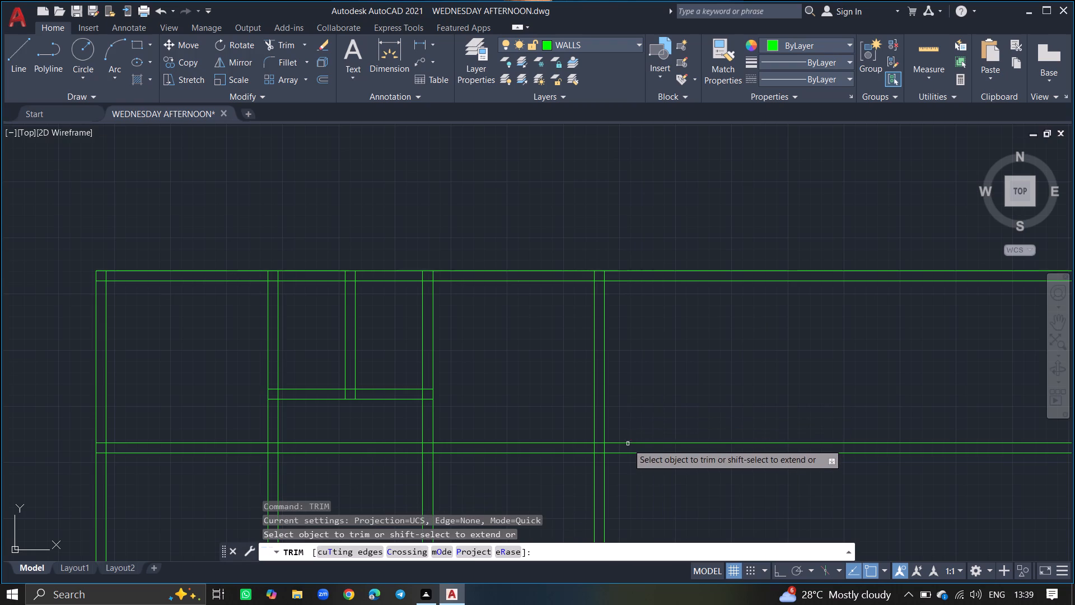
{"action": "left_click", "coordinate": [628, 443]}
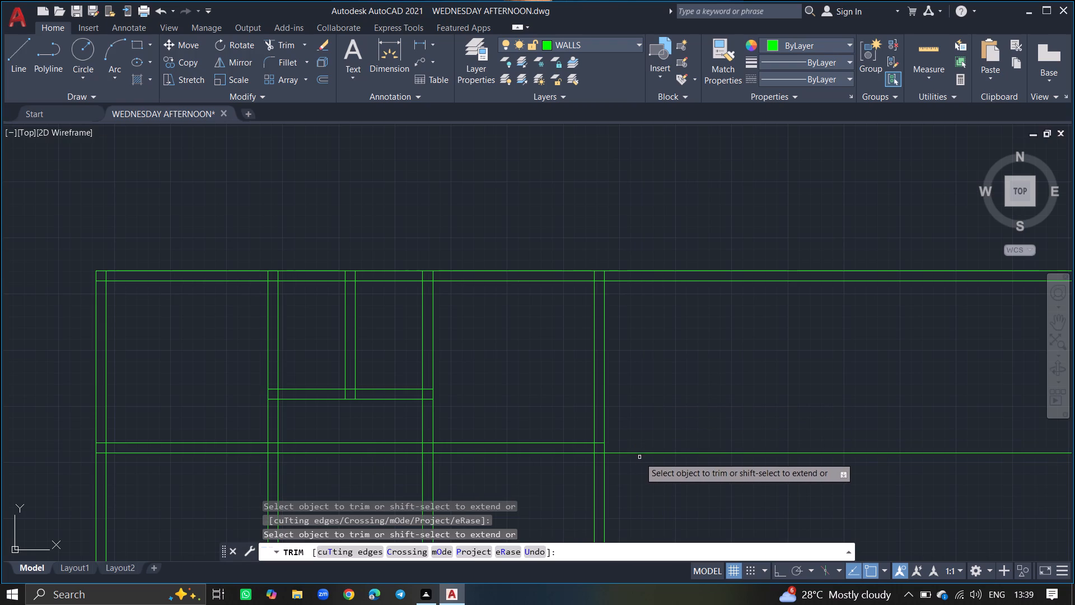
{"action": "left_click", "coordinate": [643, 453]}
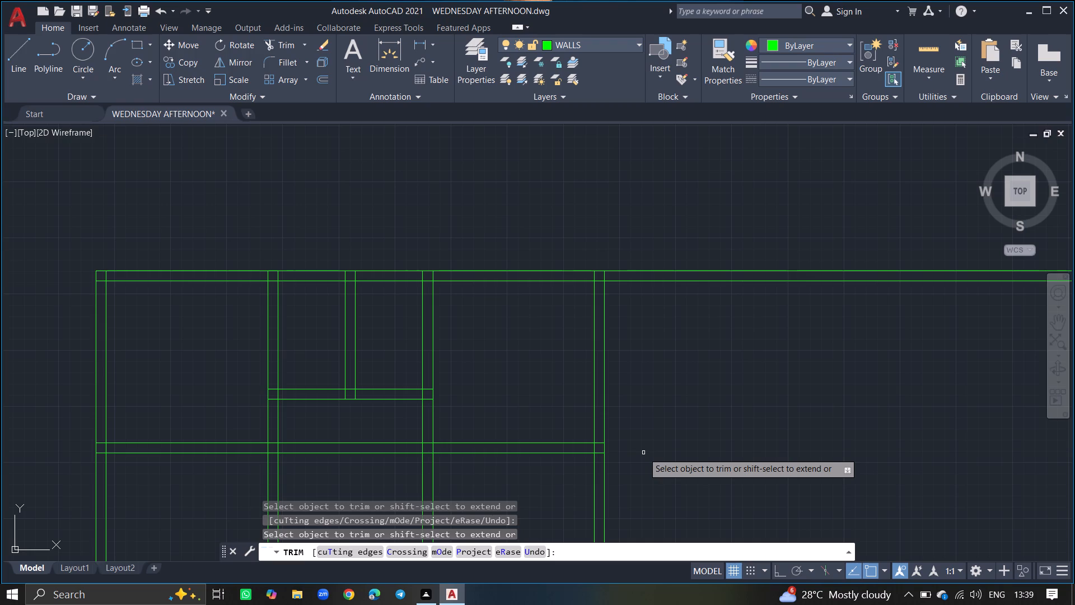
{"action": "key", "text": "Return"}
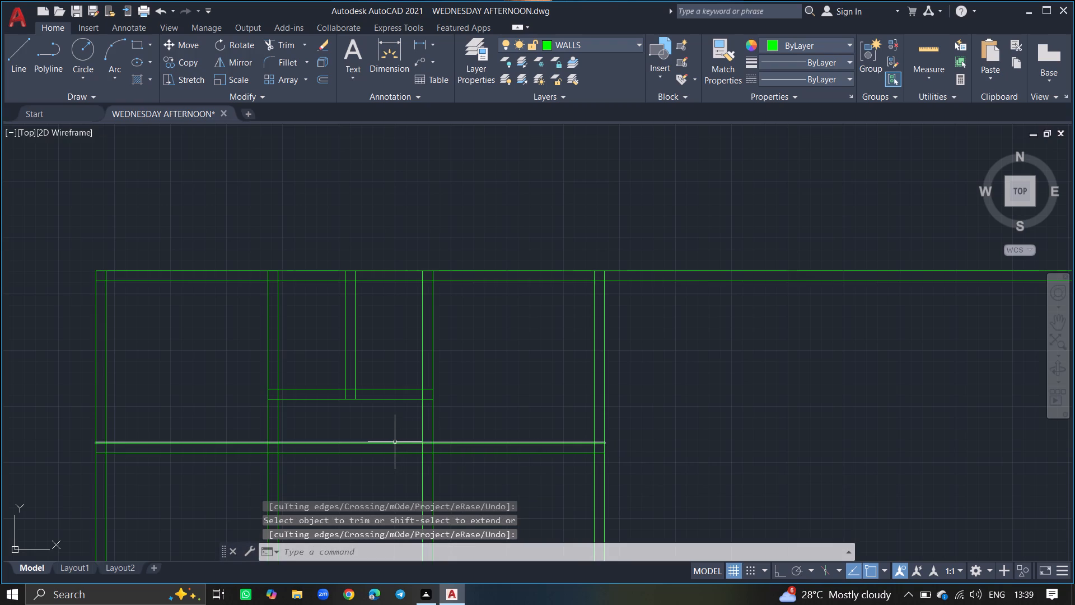
Trim both lines of the new horizontal wall between the first and third vertical partition walls, below the small rooms.
{"action": "type", "text": "TR"}
{"action": "type", "text": "IM"}
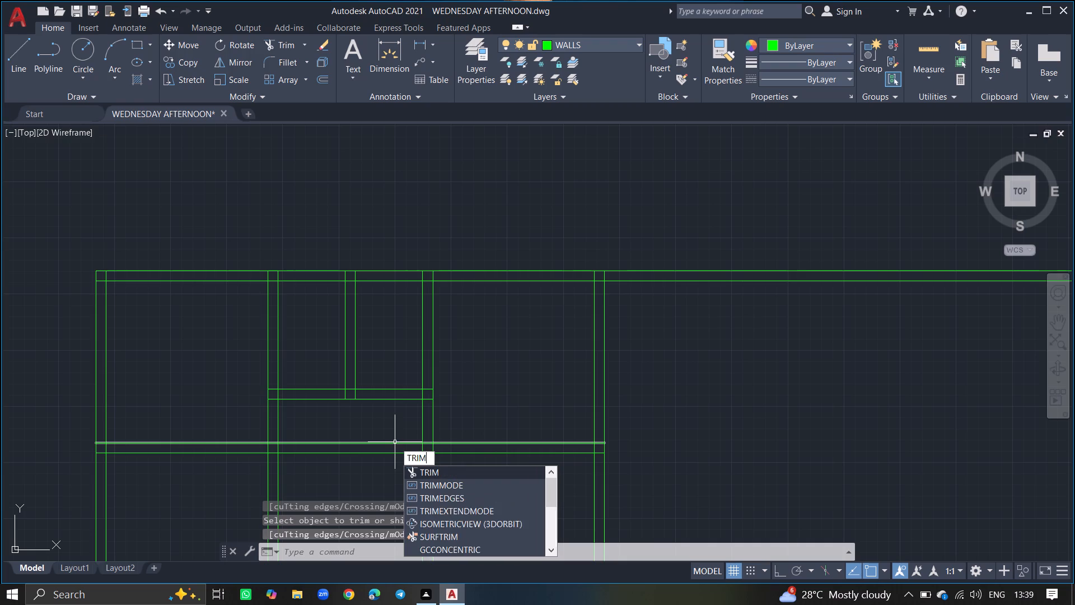
{"action": "key", "text": "Return"}
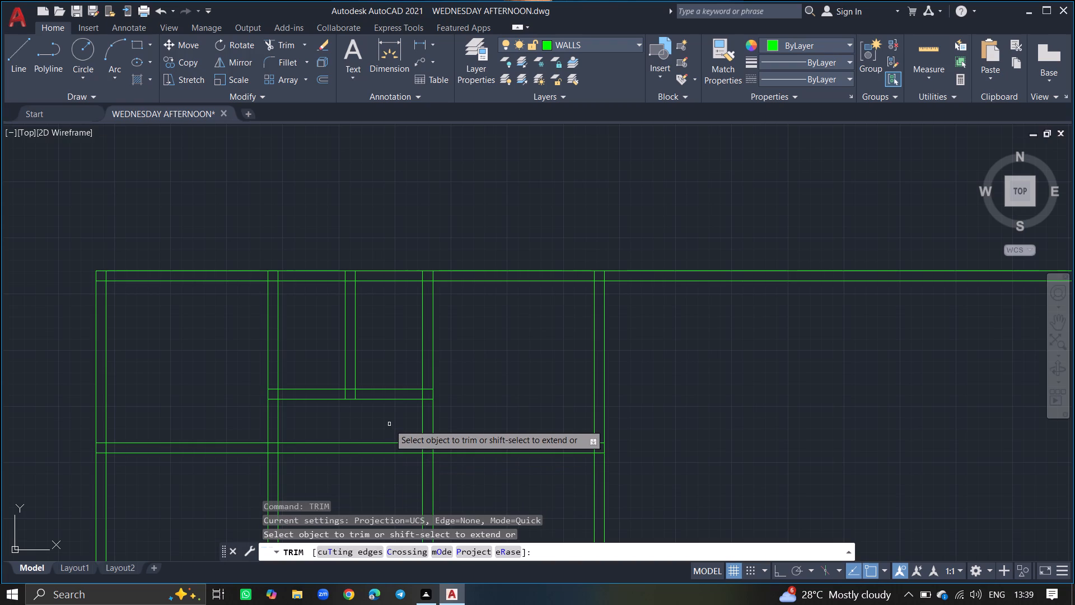
{"action": "left_click", "coordinate": [384, 443]}
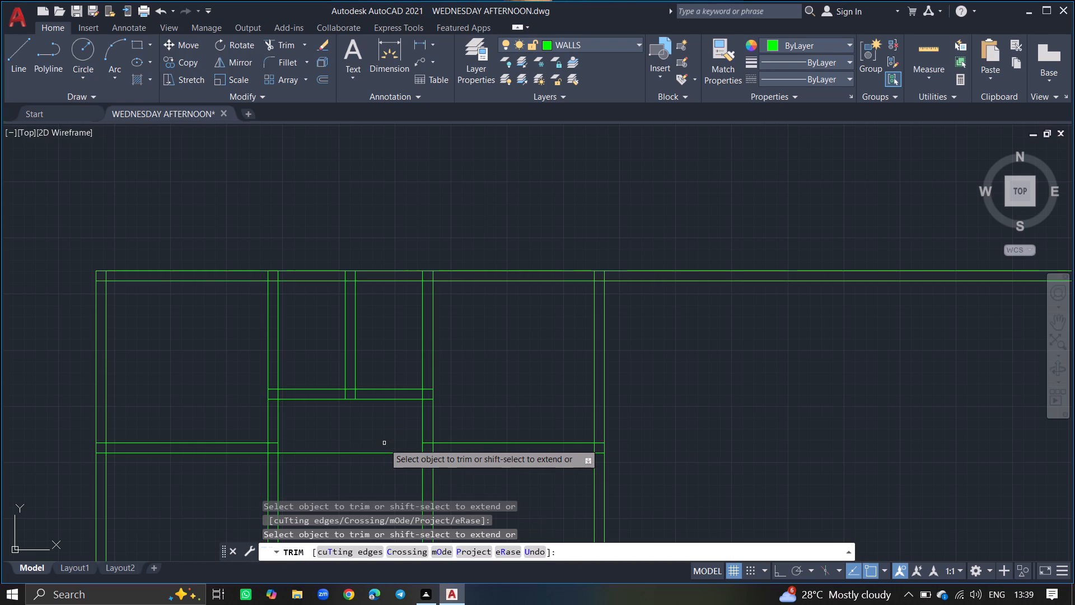
{"action": "left_click", "coordinate": [384, 453]}
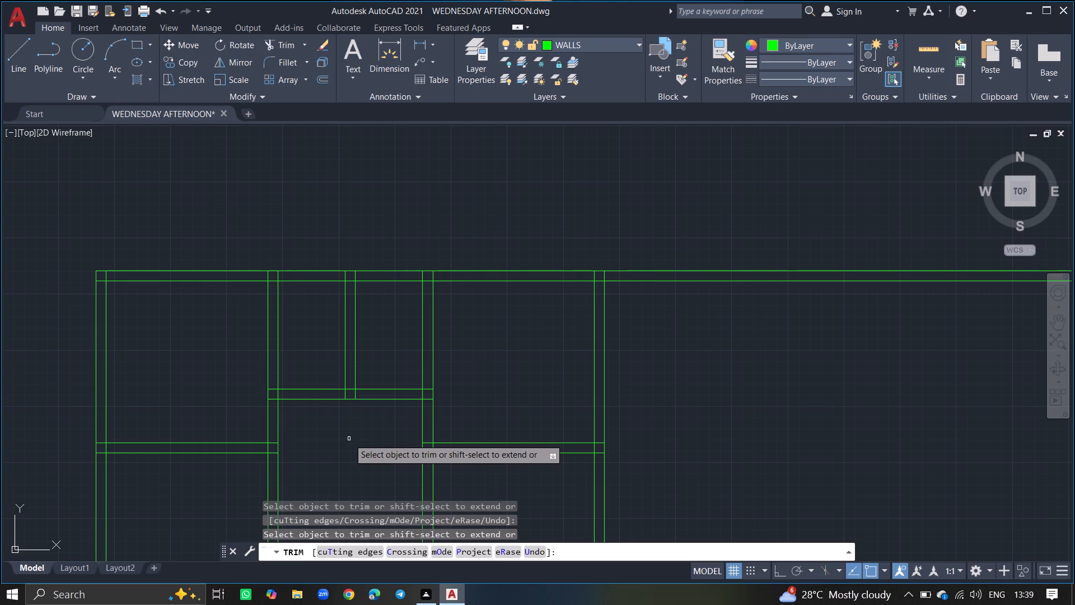
{"action": "key", "text": "Return"}
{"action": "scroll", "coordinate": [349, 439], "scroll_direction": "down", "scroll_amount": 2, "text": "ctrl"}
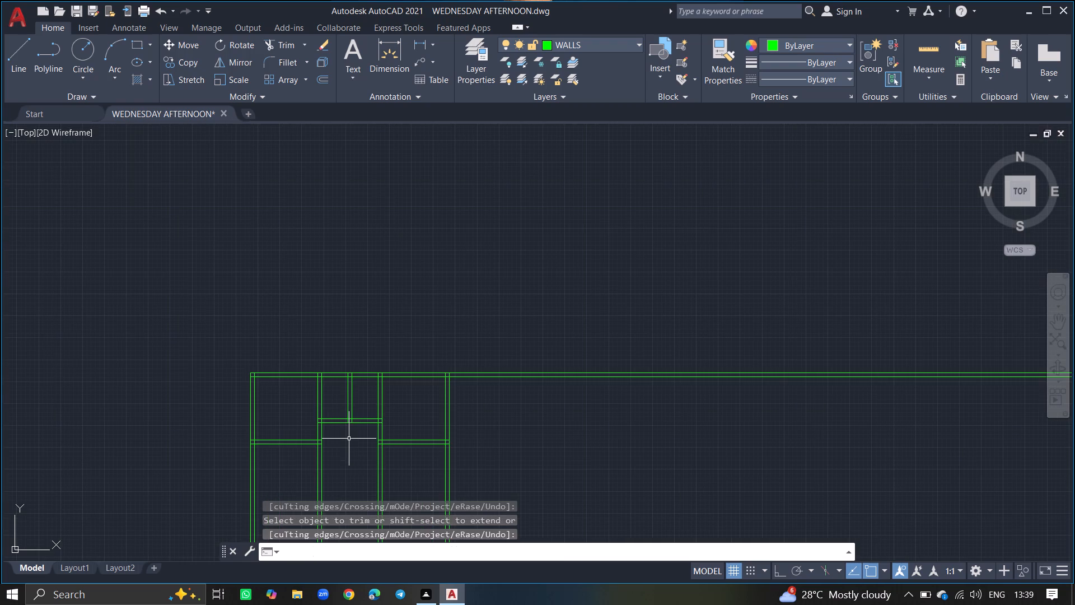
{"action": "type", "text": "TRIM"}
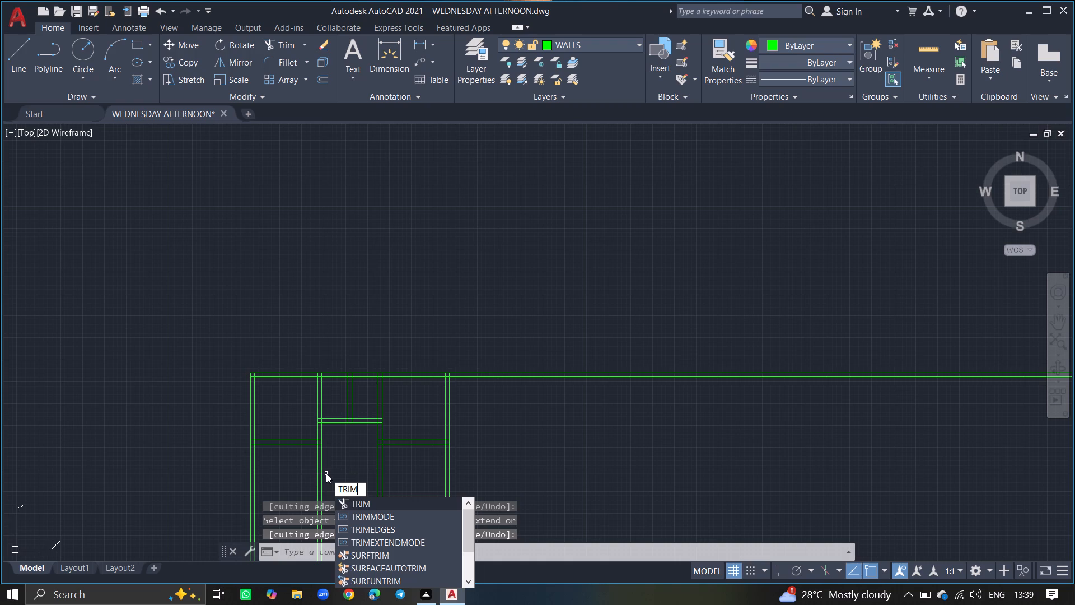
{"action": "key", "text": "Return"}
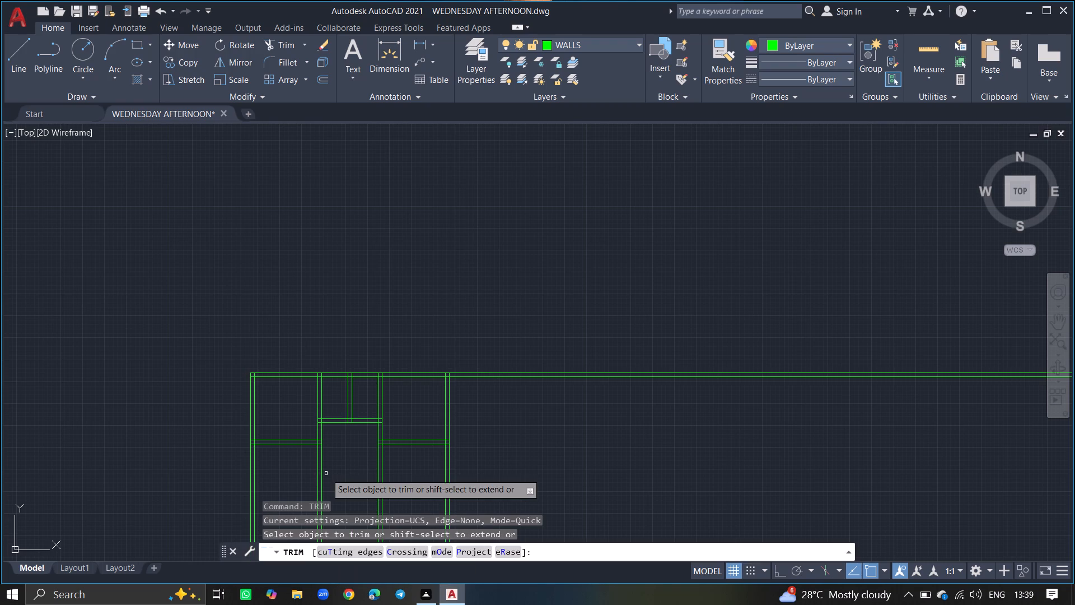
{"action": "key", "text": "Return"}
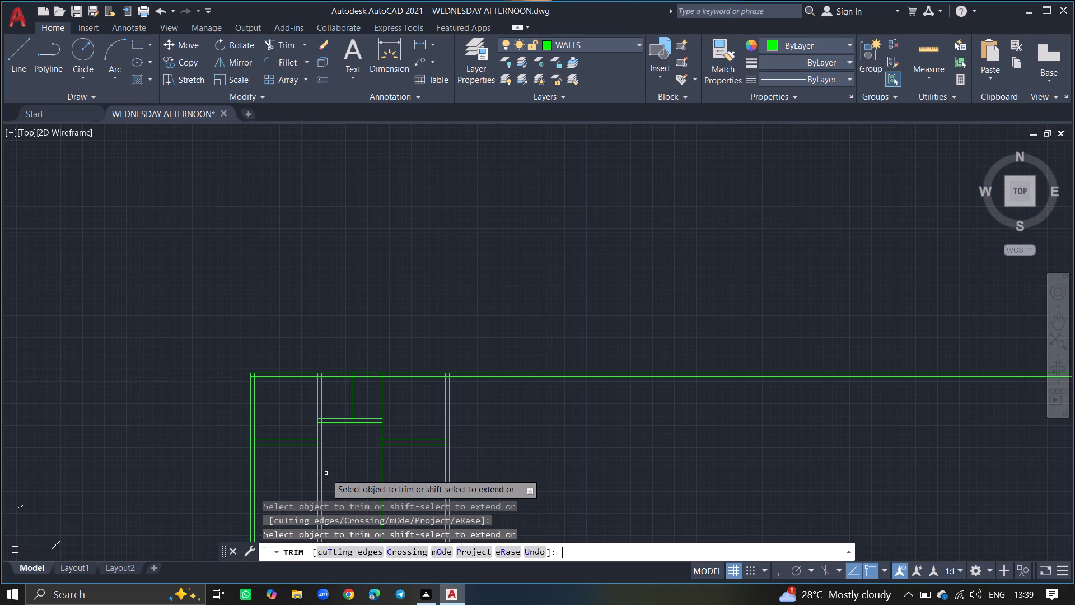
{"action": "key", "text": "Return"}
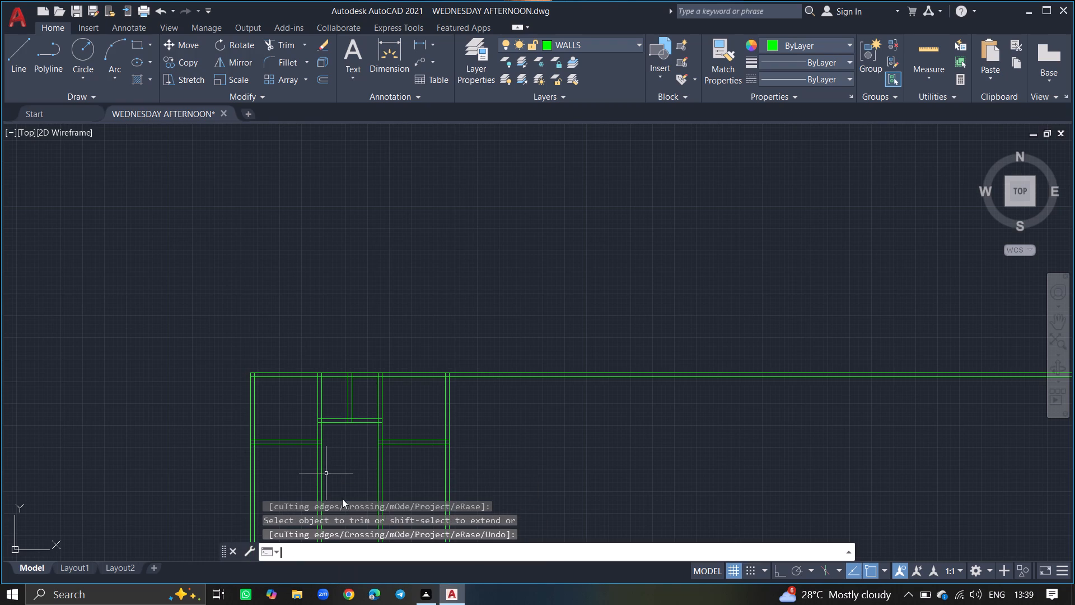
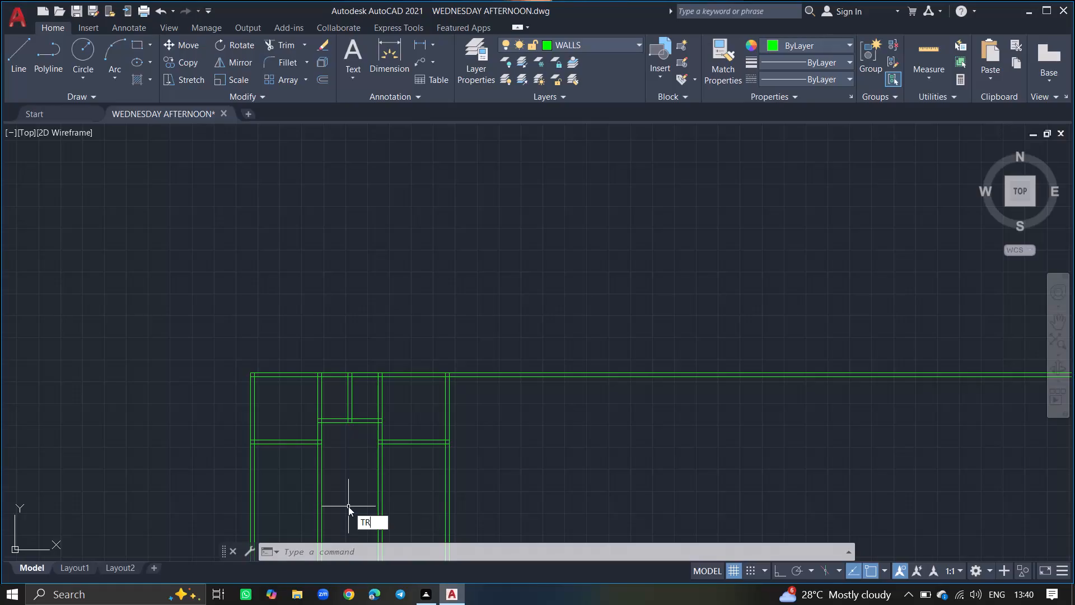
Trim both lines of the first and third vertical partition walls where they extend below the left and right rooms' lower walls.
{"action": "type", "text": "IM"}
{"action": "key", "text": "Return"}
{"action": "left_click", "coordinate": [323, 494]}
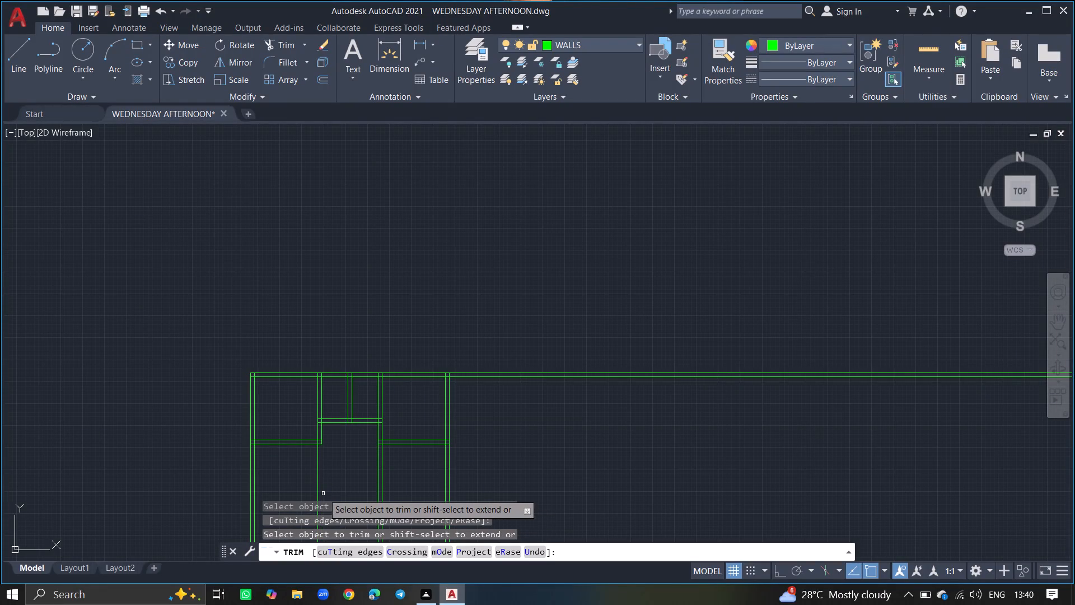
{"action": "left_click", "coordinate": [319, 490]}
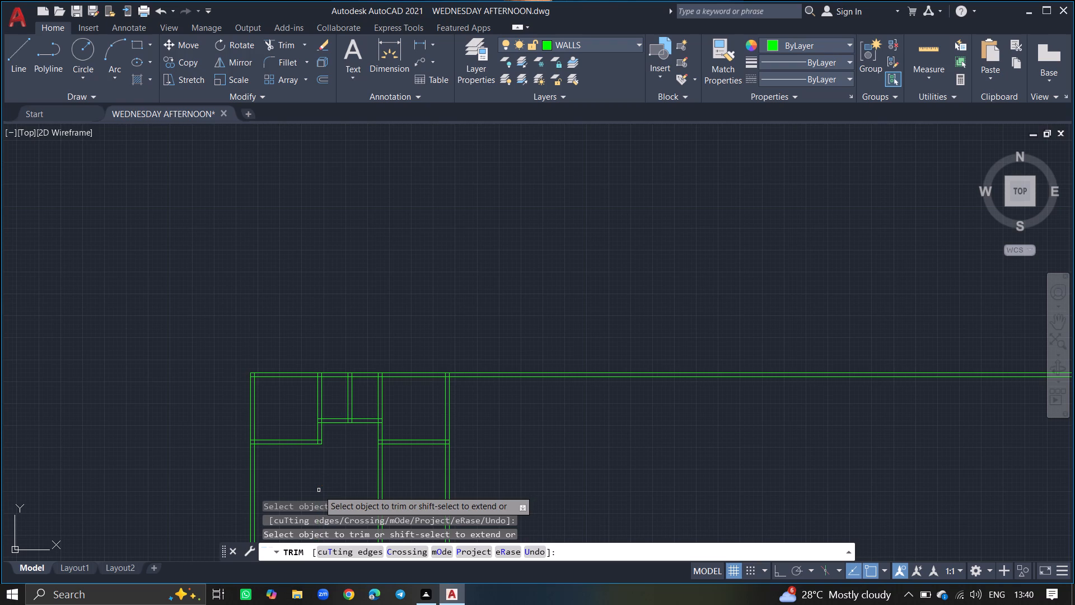
{"action": "left_click", "coordinate": [379, 487]}
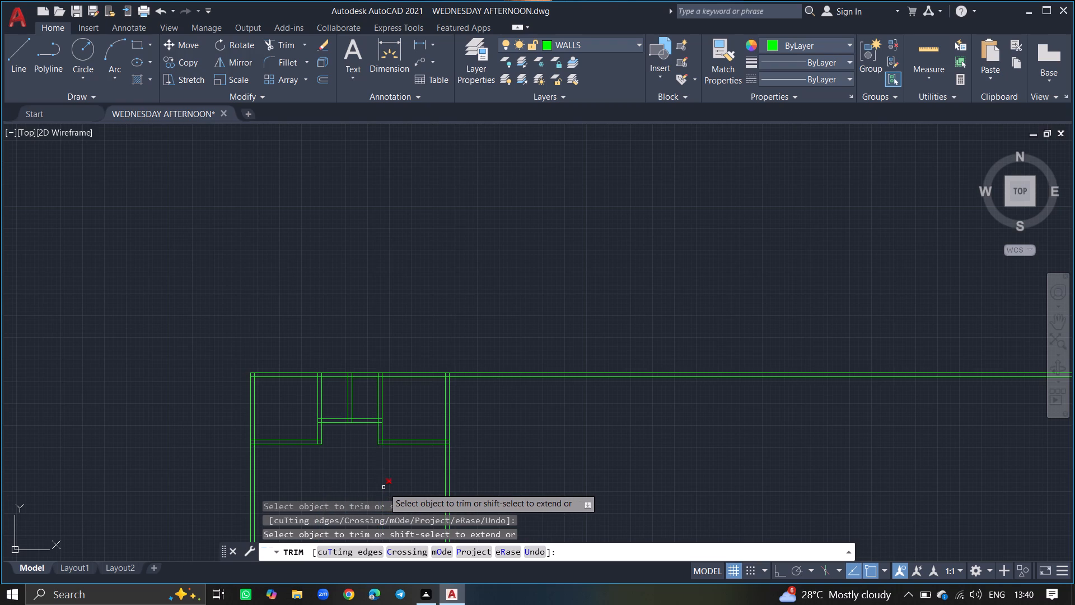
{"action": "left_click", "coordinate": [384, 487]}
{"action": "left_click", "coordinate": [353, 487]}
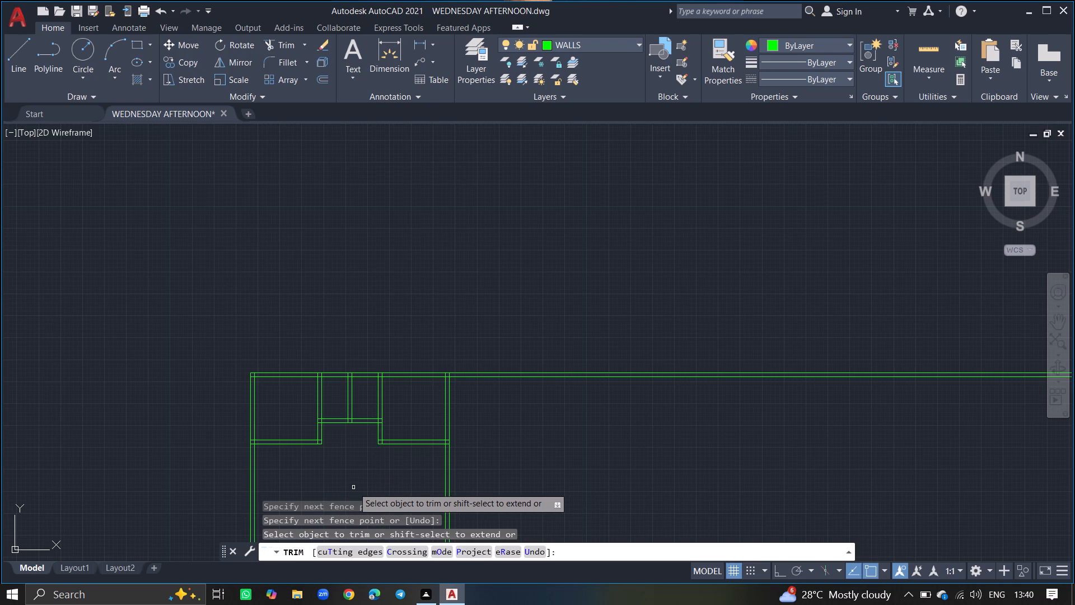
{"action": "scroll", "coordinate": [353, 487], "scroll_direction": "down", "scroll_amount": 1, "text": "ctrl"}
{"action": "scroll", "coordinate": [328, 484], "scroll_direction": "up", "scroll_amount": 1, "text": "ctrl"}
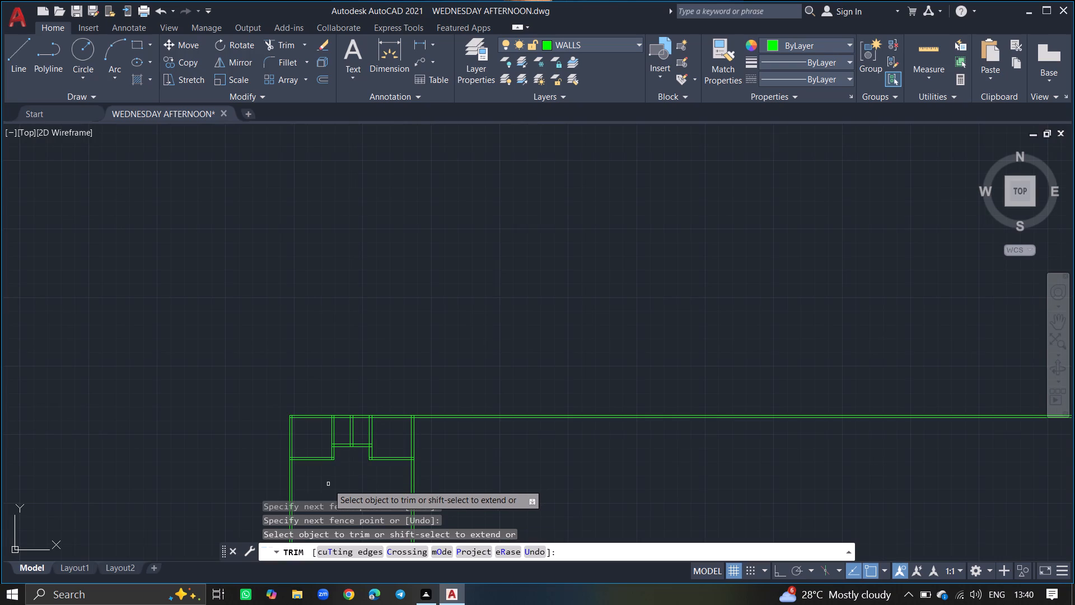
{"action": "scroll", "coordinate": [328, 484], "scroll_direction": "up", "scroll_amount": 2, "text": "ctrl"}
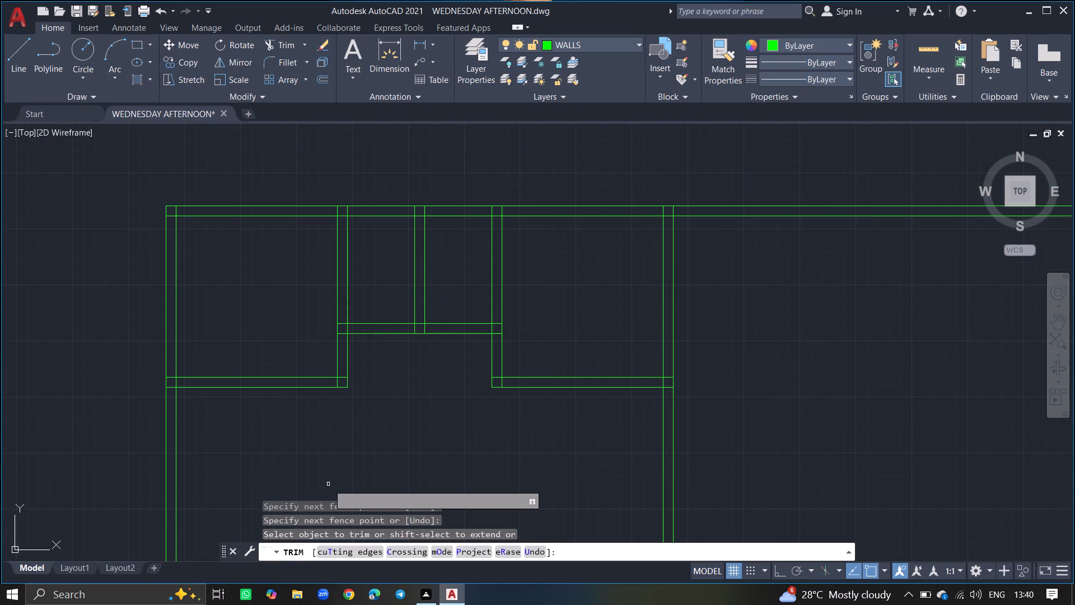
{"action": "key", "text": "Return"}
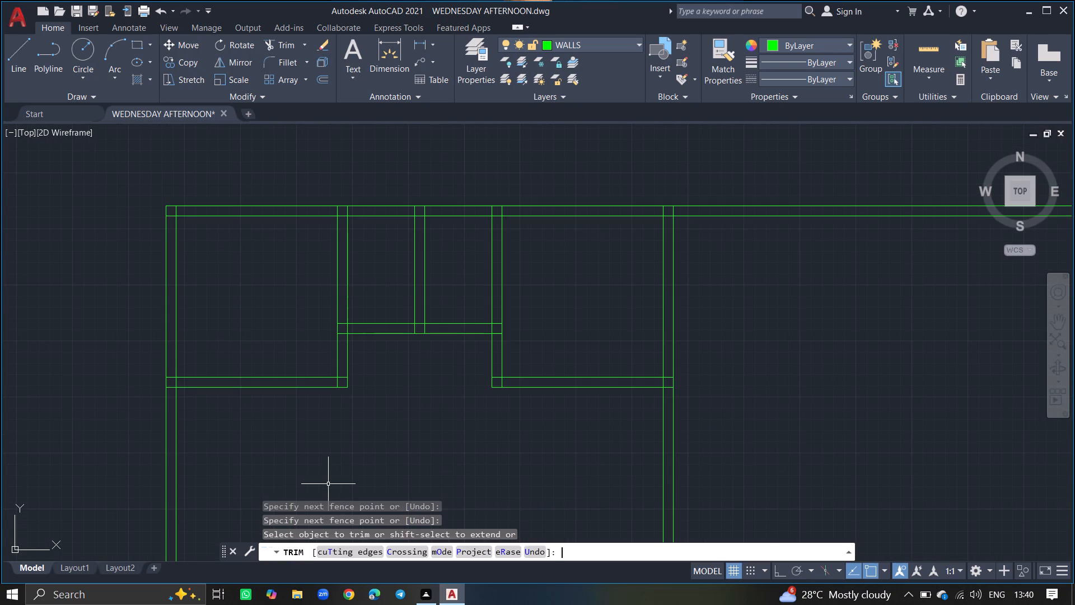
Offset the outer line of the building's left exterior wall 5'6" to the right, into the plan.
{"action": "type", "text": "OFF"}
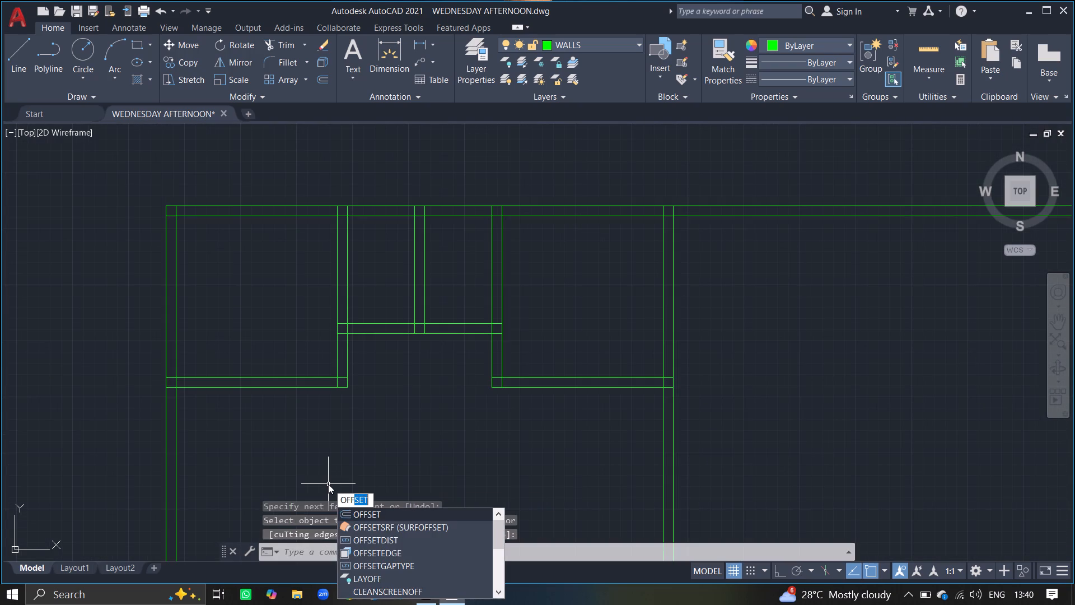
{"action": "left_click", "coordinate": [349, 512]}
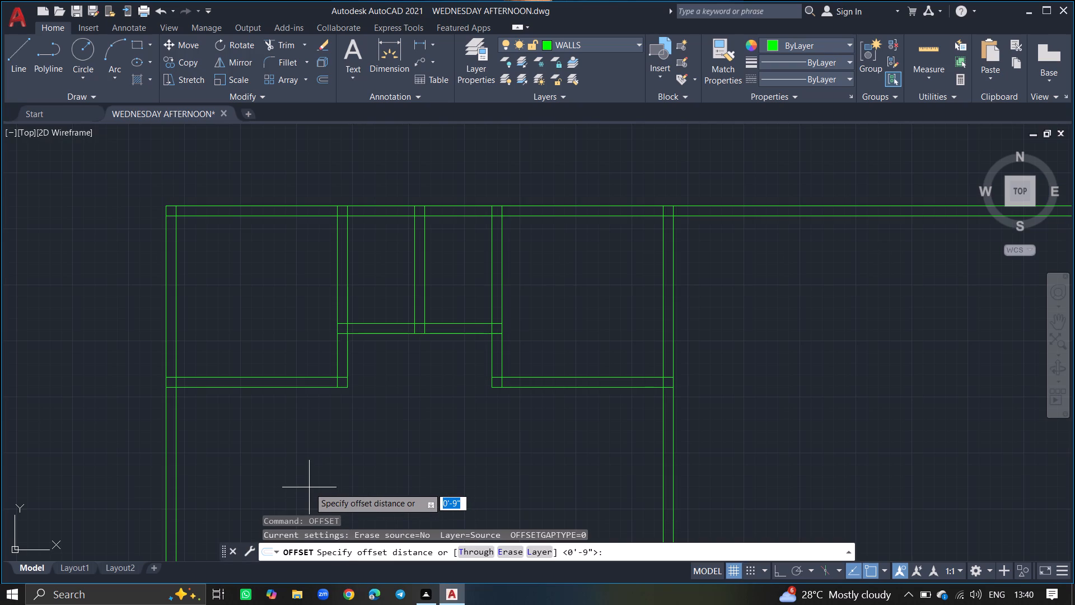
{"action": "key", "text": "5"}
{"action": "type", "text": "'6"}
{"action": "key", "text": "shift+quotedbl"}
{"action": "key", "text": "Return"}
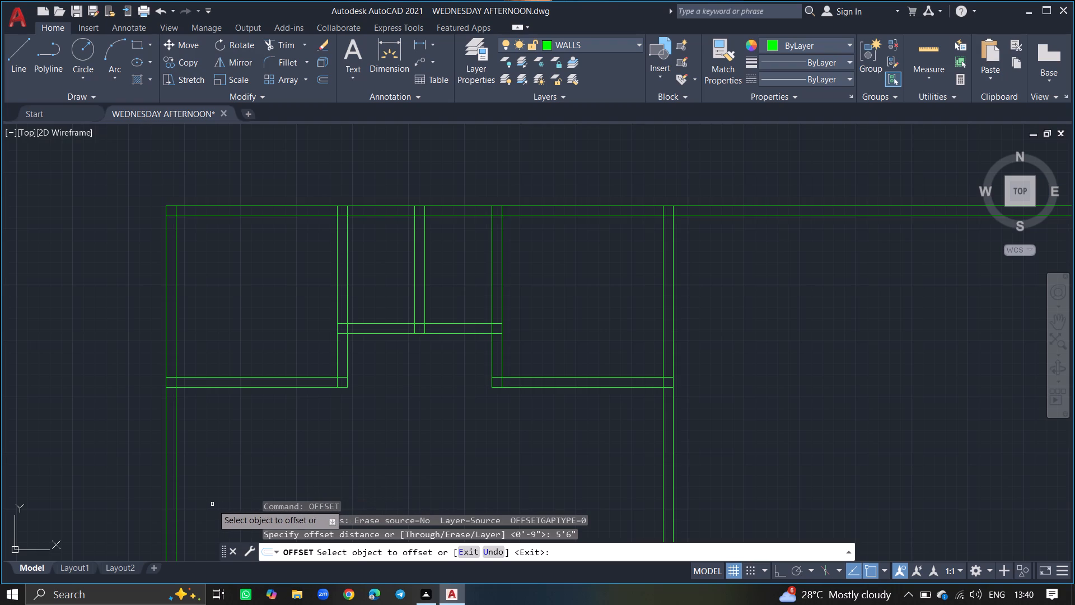
{"action": "left_click", "coordinate": [165, 501]}
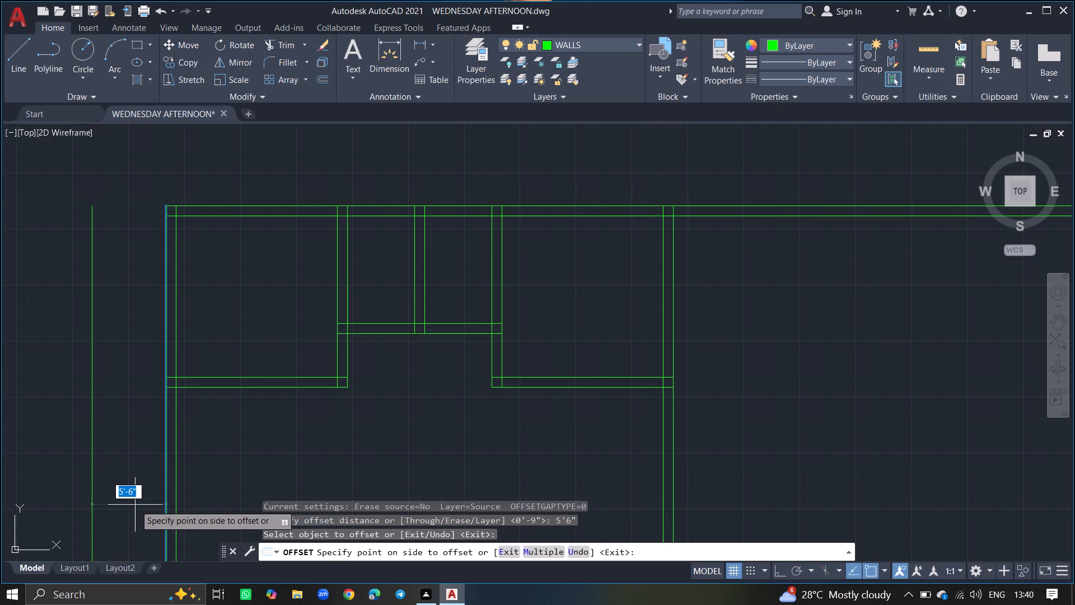
{"action": "left_click", "coordinate": [208, 496]}
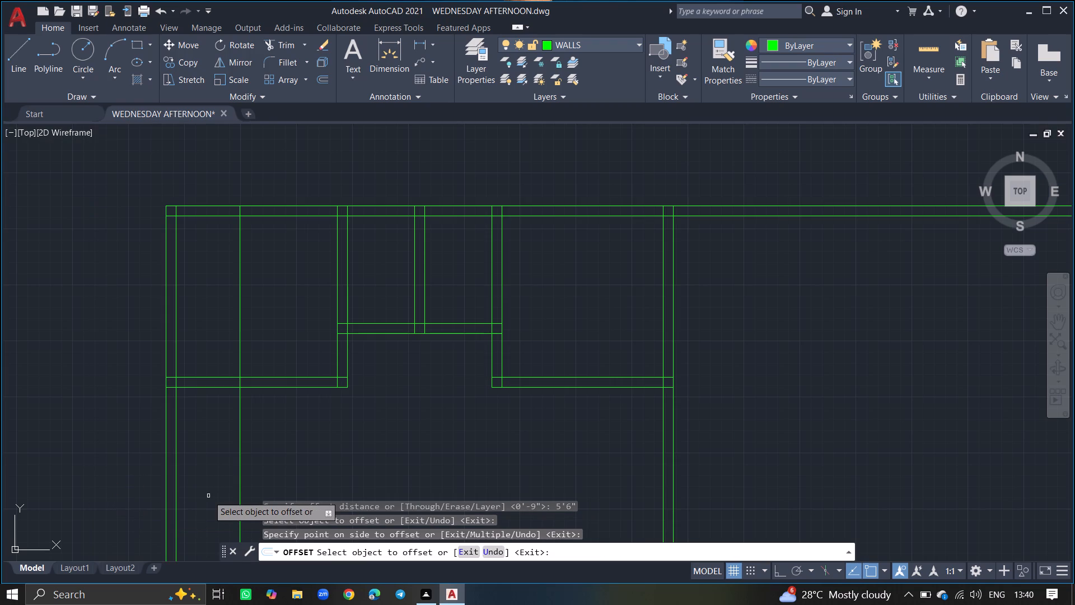
{"action": "key", "text": "Return"}
Offset the new vertical line 9" to the right to form the thickness of the new partition wall.
{"action": "type", "text": "OFFSET"}
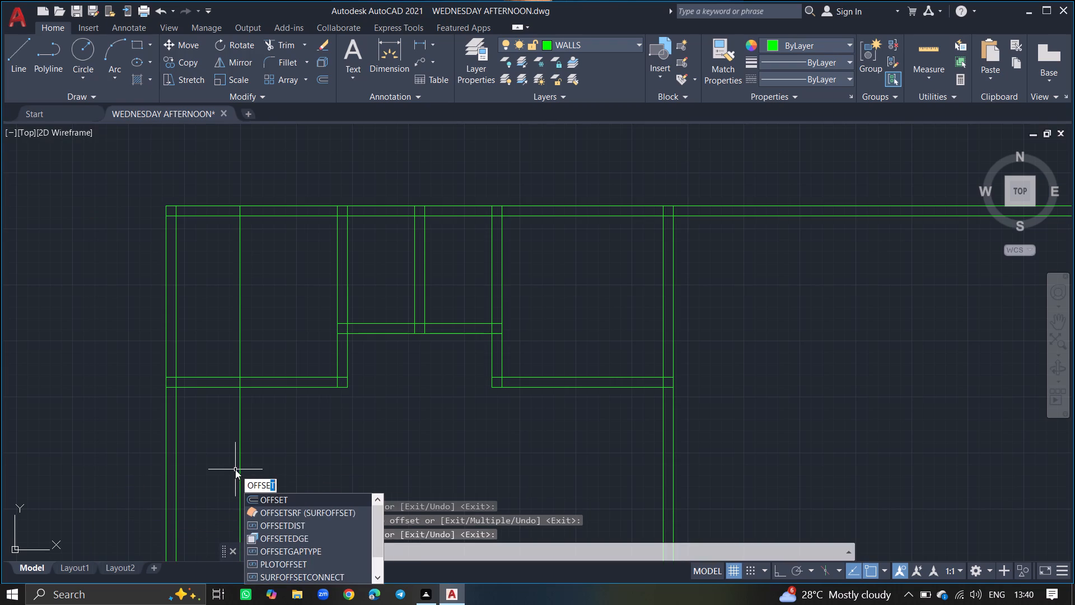
{"action": "key", "text": "Return"}
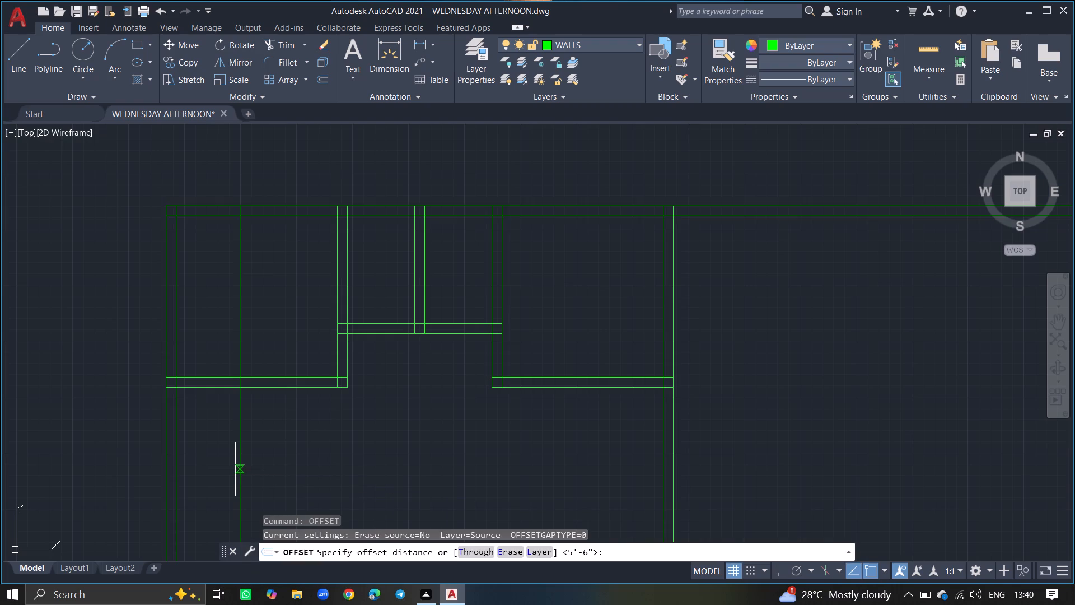
{"action": "key", "text": "9"}
{"action": "key", "text": "shift+quotedbl"}
{"action": "key", "text": "Return"}
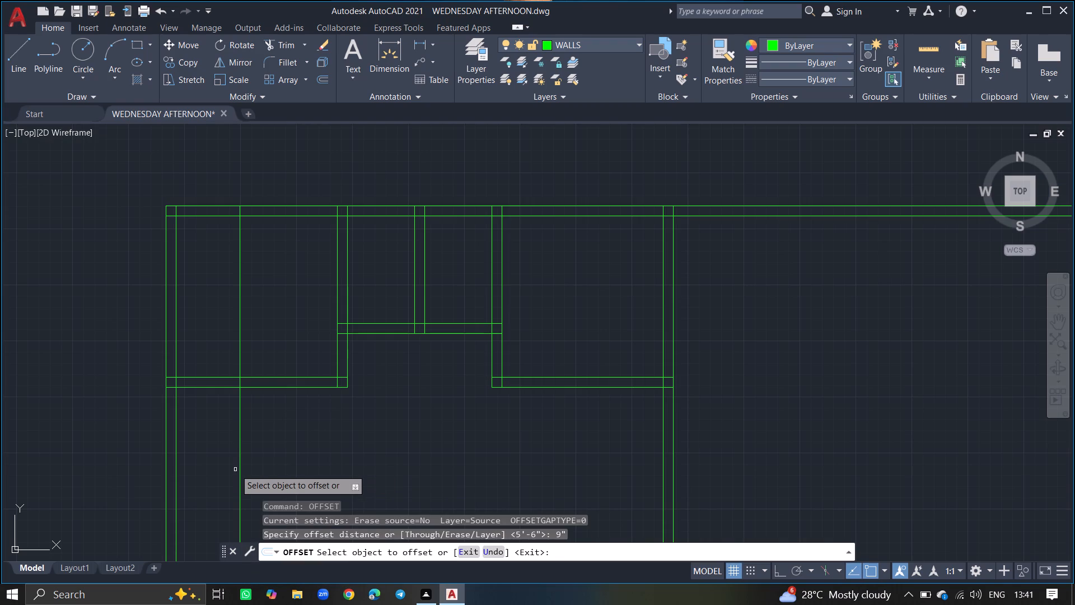
{"action": "left_click_drag", "start_coordinate": [241, 467], "coordinate": [276, 470]}
{"action": "left_click", "coordinate": [276, 470]}
{"action": "key", "text": "Return"}
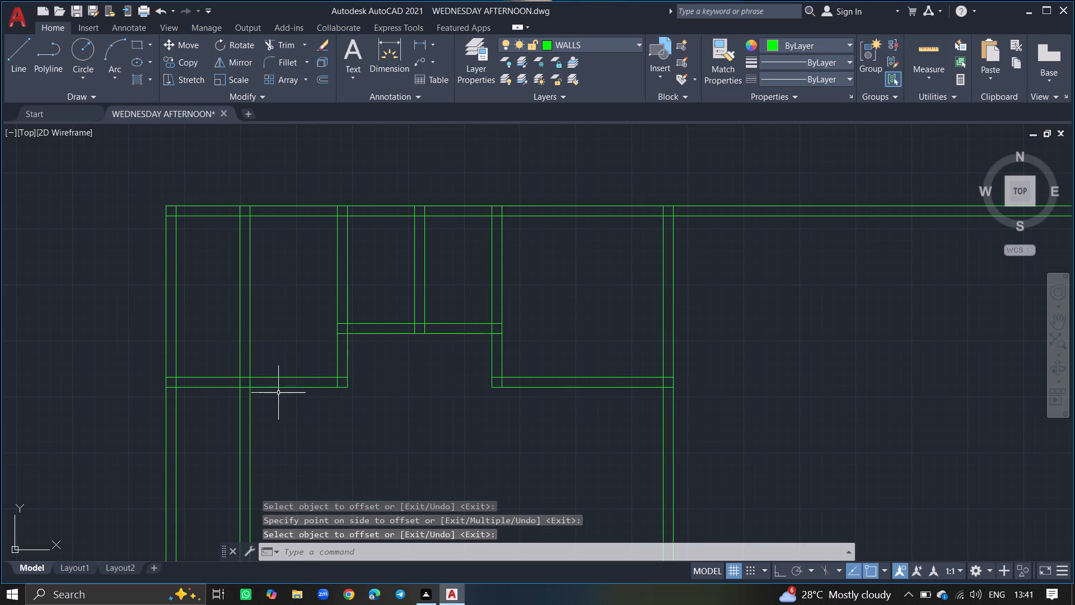
Trim both lines of the new vertical wall above the left room's lower wall, including the short pieces inside the top exterior wall.
{"action": "type", "text": "TRIM"}
{"action": "key", "text": "Return"}
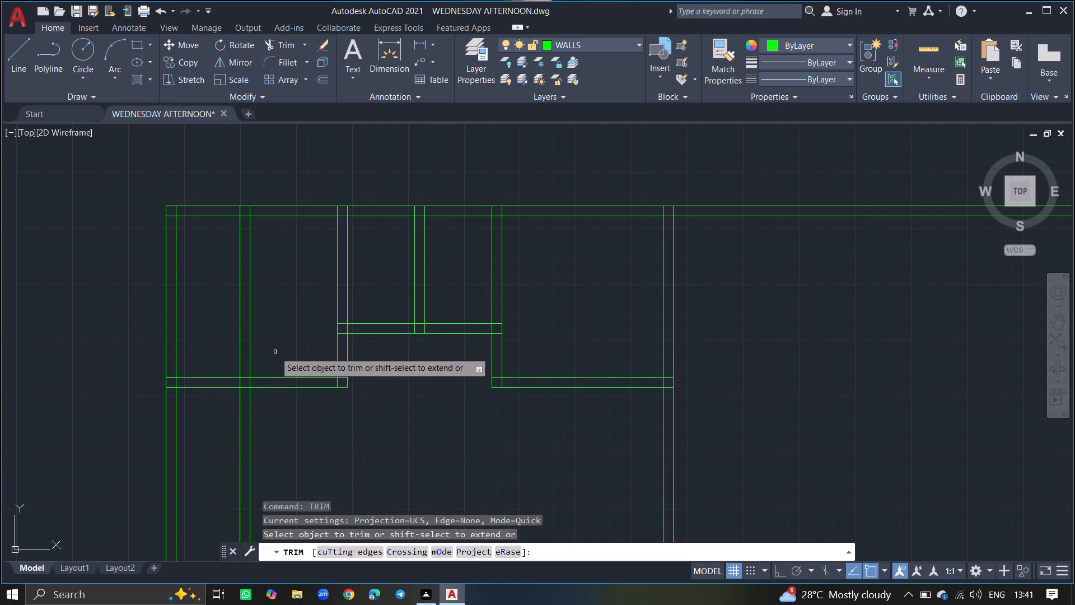
{"action": "left_click", "coordinate": [247, 351]}
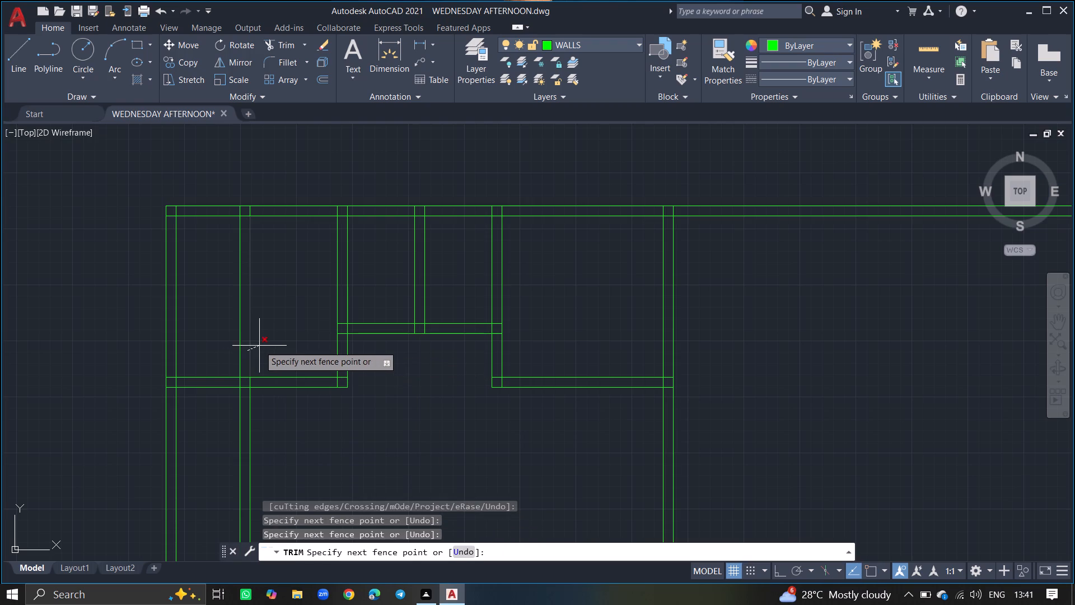
{"action": "left_click", "coordinate": [259, 346]}
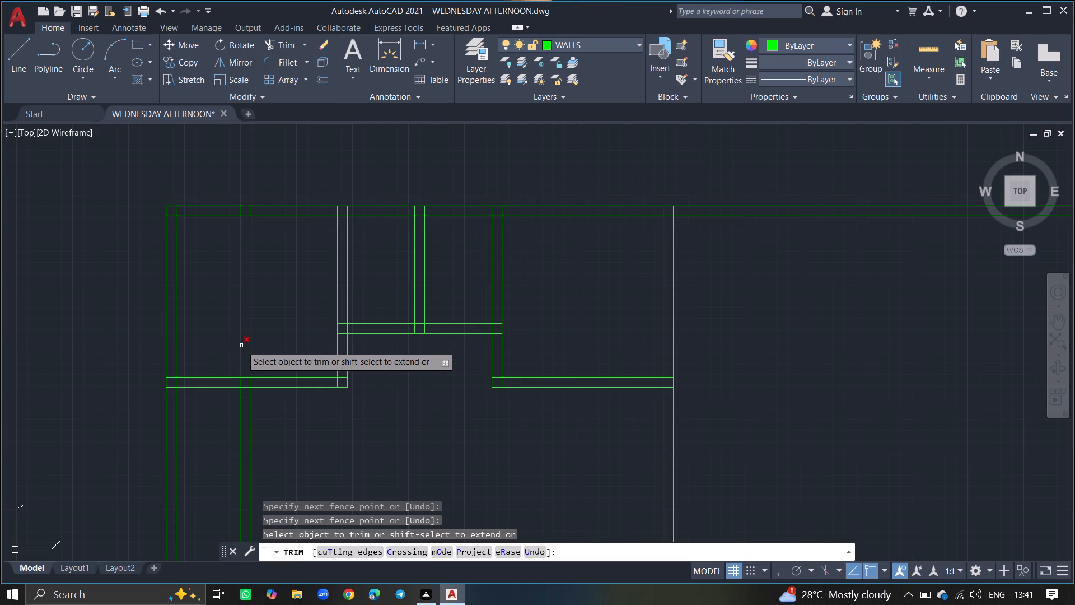
{"action": "left_click", "coordinate": [241, 346]}
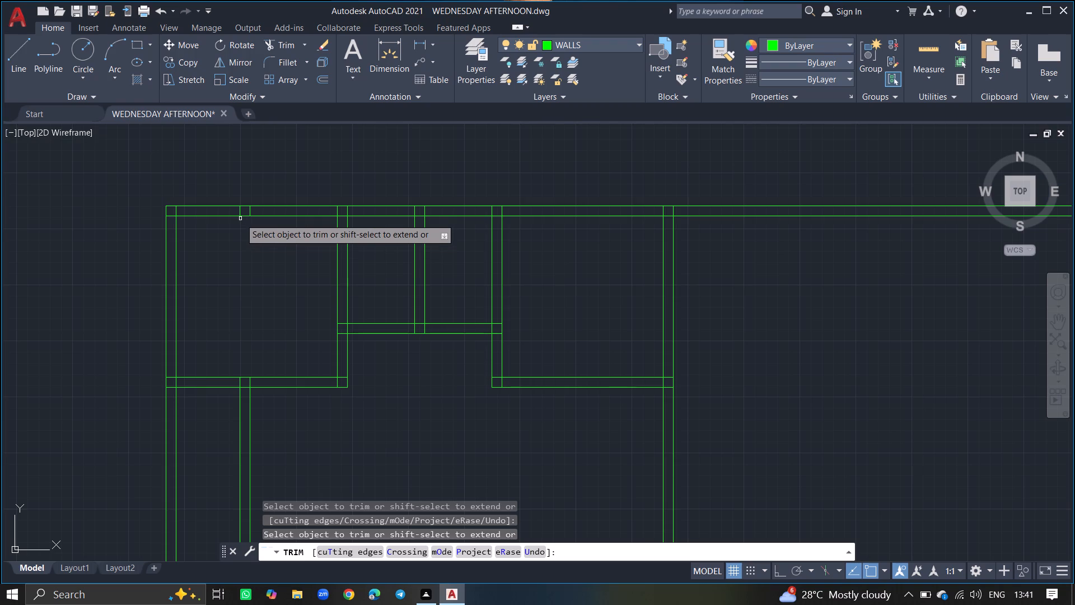
{"action": "scroll", "coordinate": [240, 218], "scroll_direction": "up", "scroll_amount": 2, "text": "ctrl"}
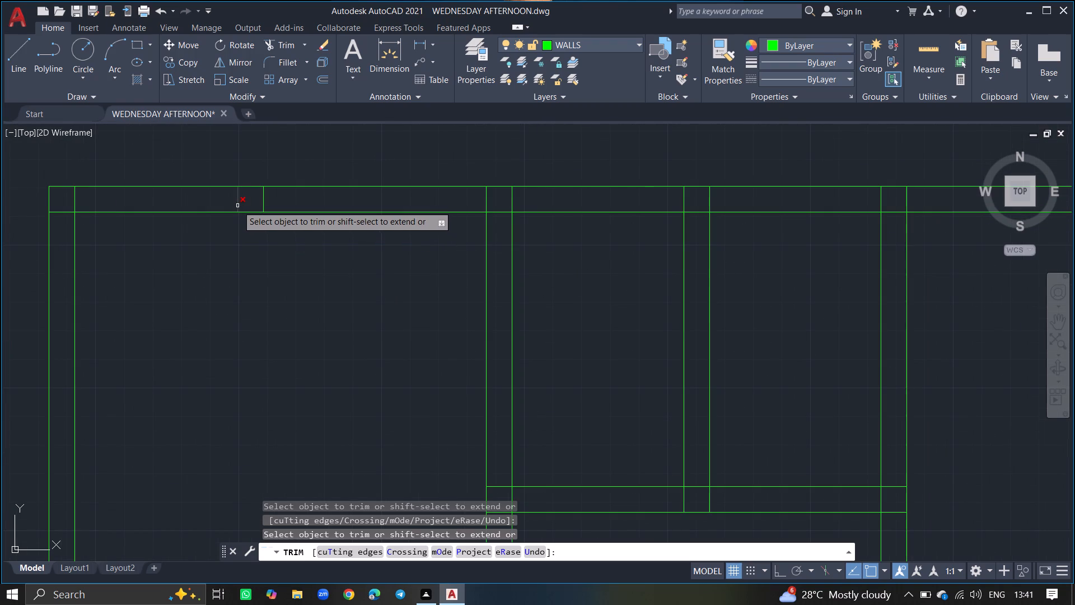
{"action": "left_click", "coordinate": [237, 206]}
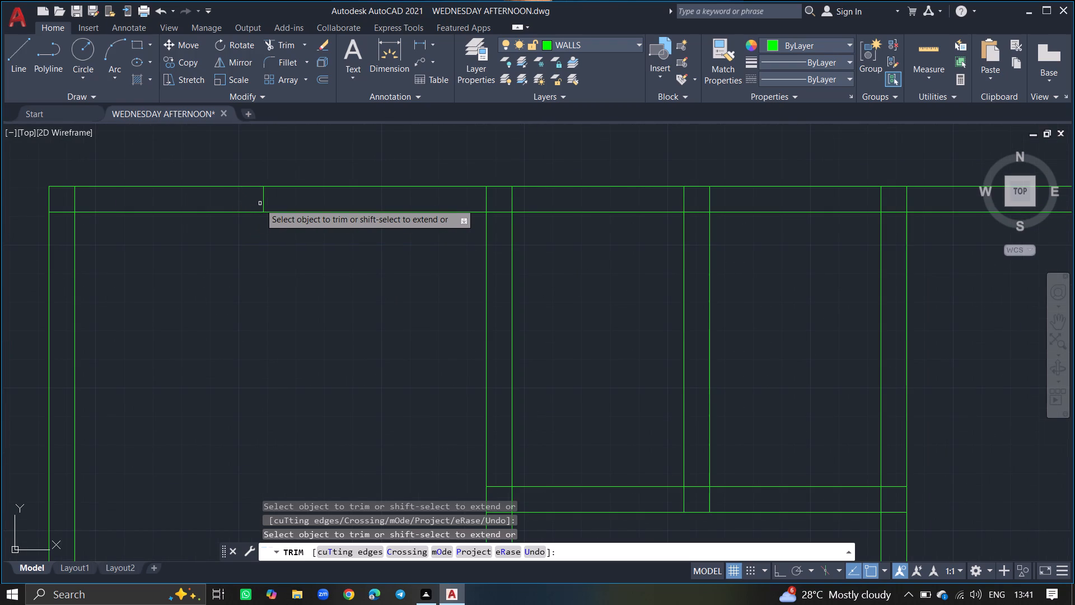
{"action": "left_click_drag", "start_coordinate": [262, 203], "coordinate": [244, 241]}
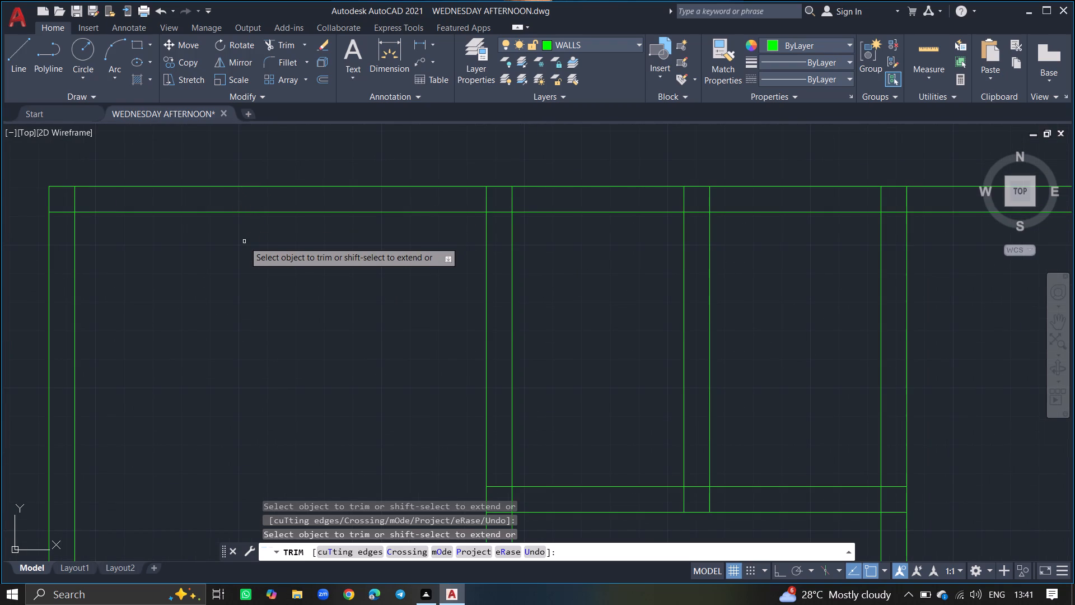
{"action": "scroll", "coordinate": [244, 241], "scroll_direction": "down", "scroll_amount": 2, "text": "ctrl"}
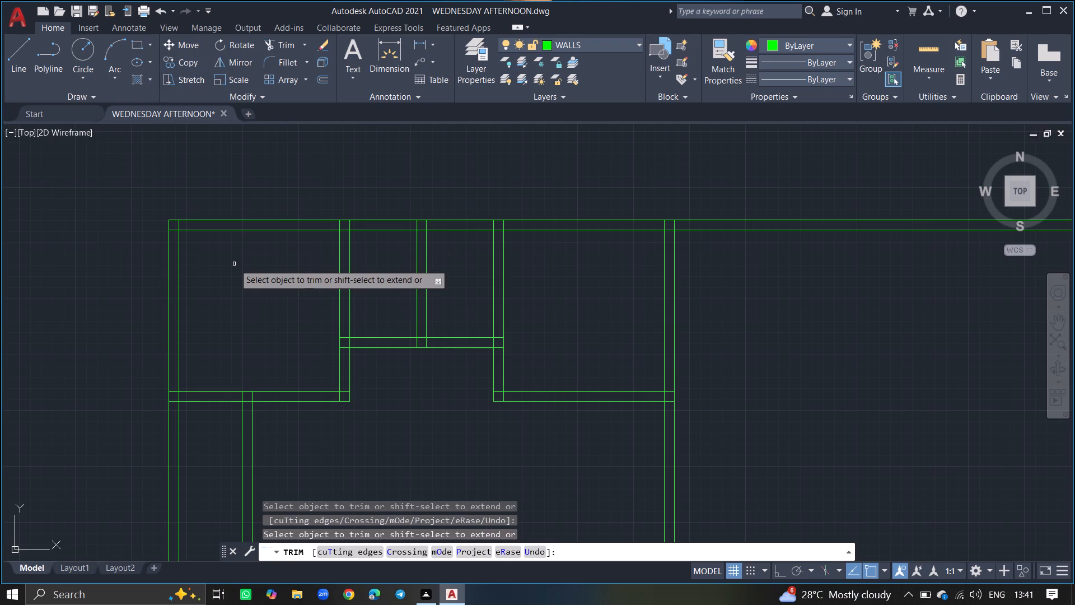
{"action": "key", "text": "Return"}
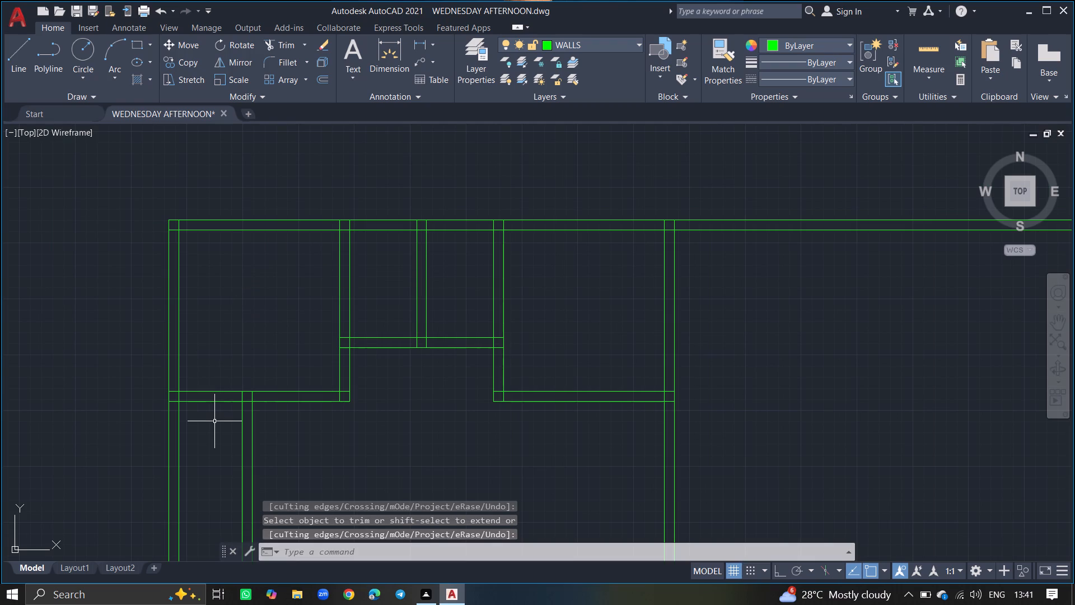
Offset the bottom line of the left room's lower wall 11'6" downward.
{"action": "type", "text": "OFFSET"}
{"action": "key", "text": "Return"}
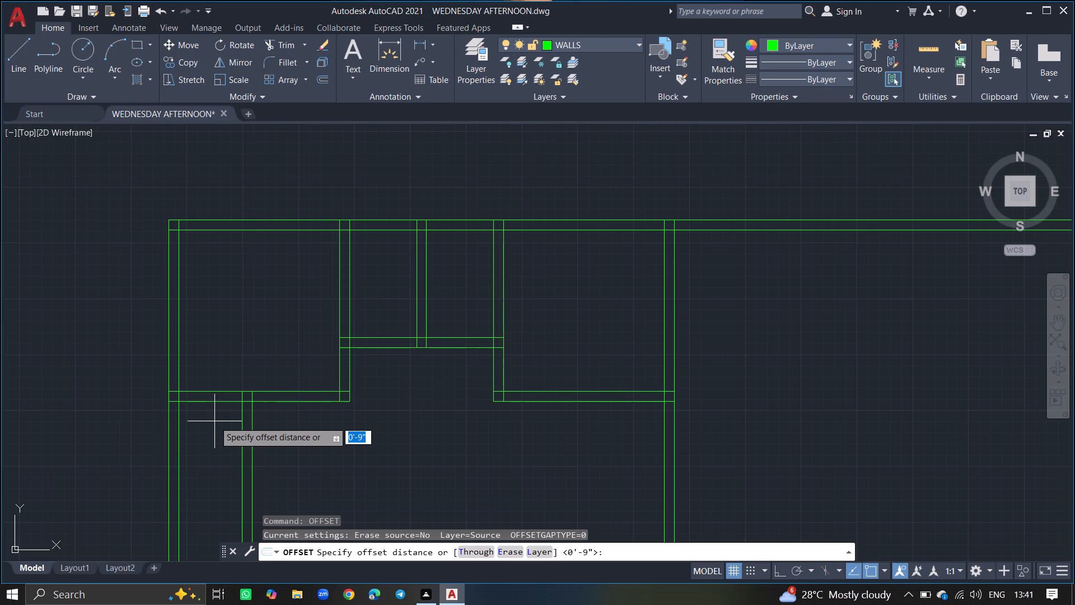
{"action": "type", "text": "11"}
{"action": "key", "text": "apostrophe"}
{"action": "key", "text": "6"}
{"action": "key", "text": "shift+quotedbl"}
{"action": "key", "text": "Return"}
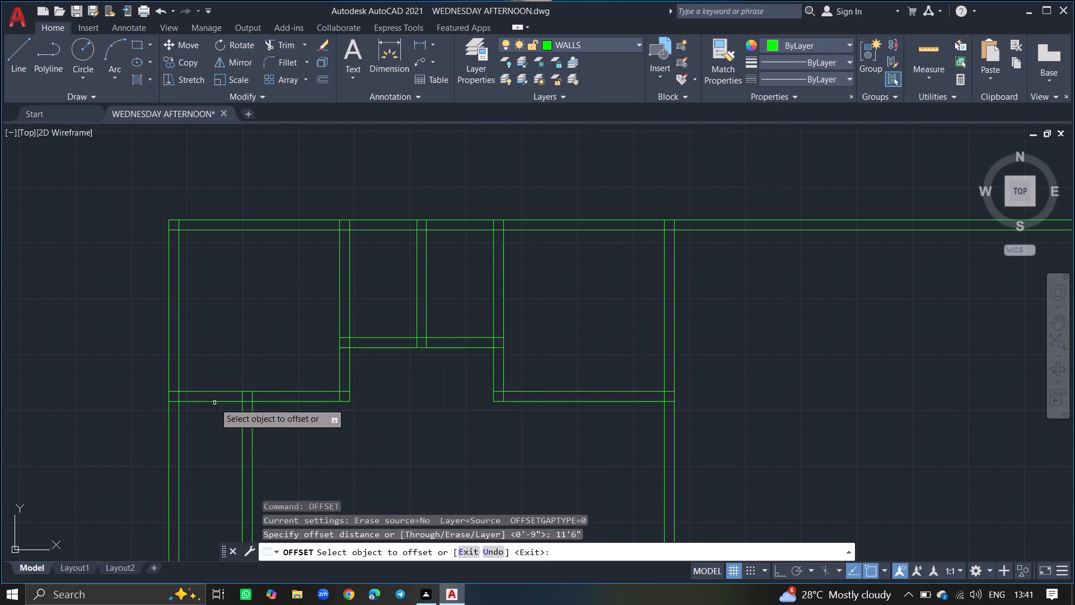
{"action": "left_click_drag", "start_coordinate": [214, 401], "coordinate": [207, 451]}
{"action": "left_click", "coordinate": [207, 451]}
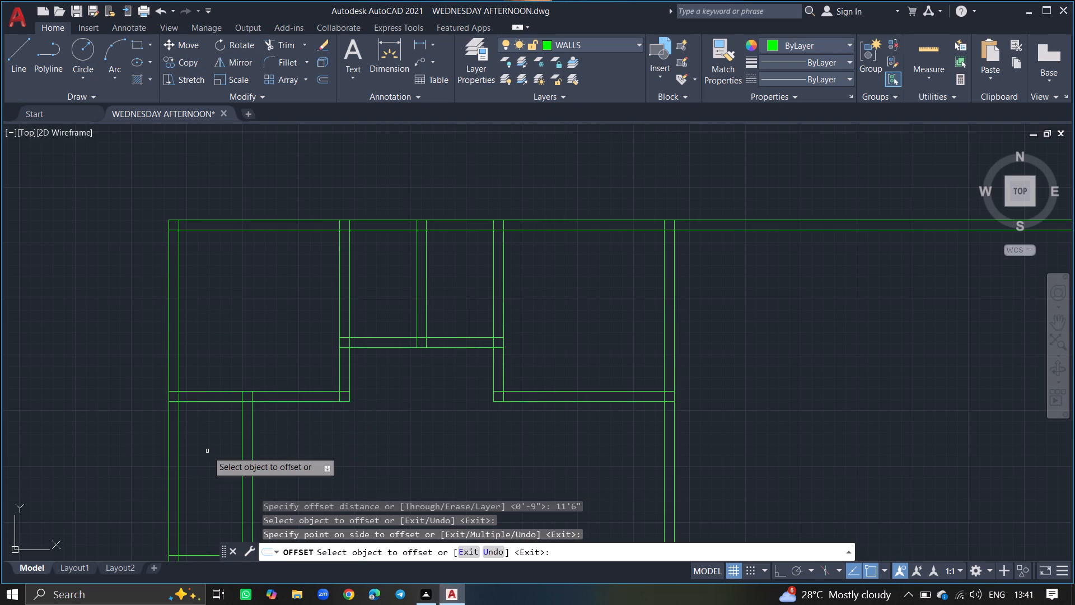
{"action": "scroll", "coordinate": [207, 451], "scroll_direction": "down", "scroll_amount": 2, "text": "ctrl"}
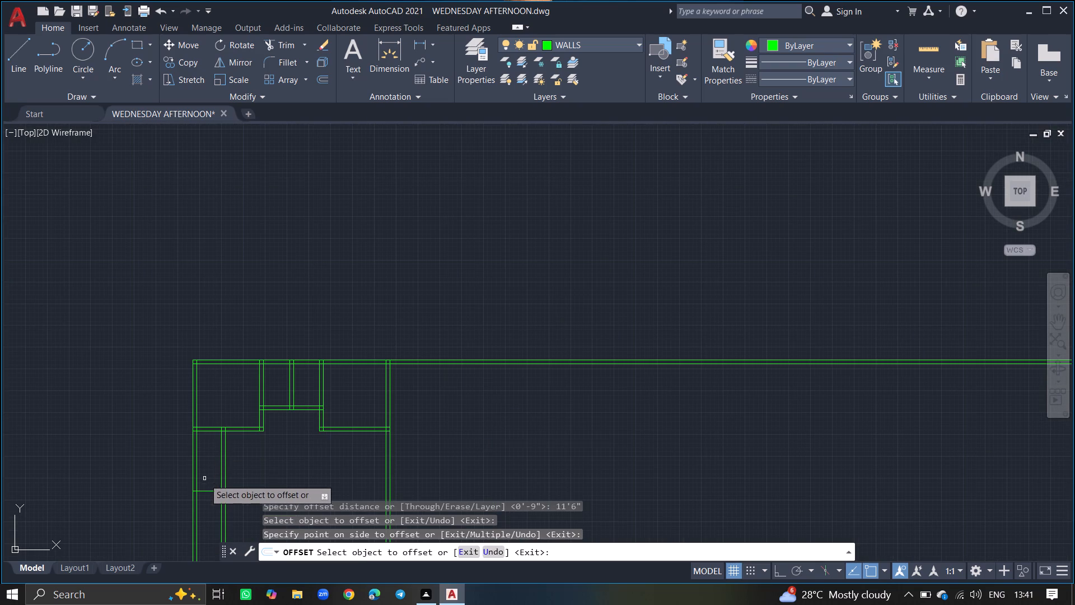
{"action": "scroll", "coordinate": [210, 490], "scroll_direction": "up", "scroll_amount": 2, "text": "ctrl"}
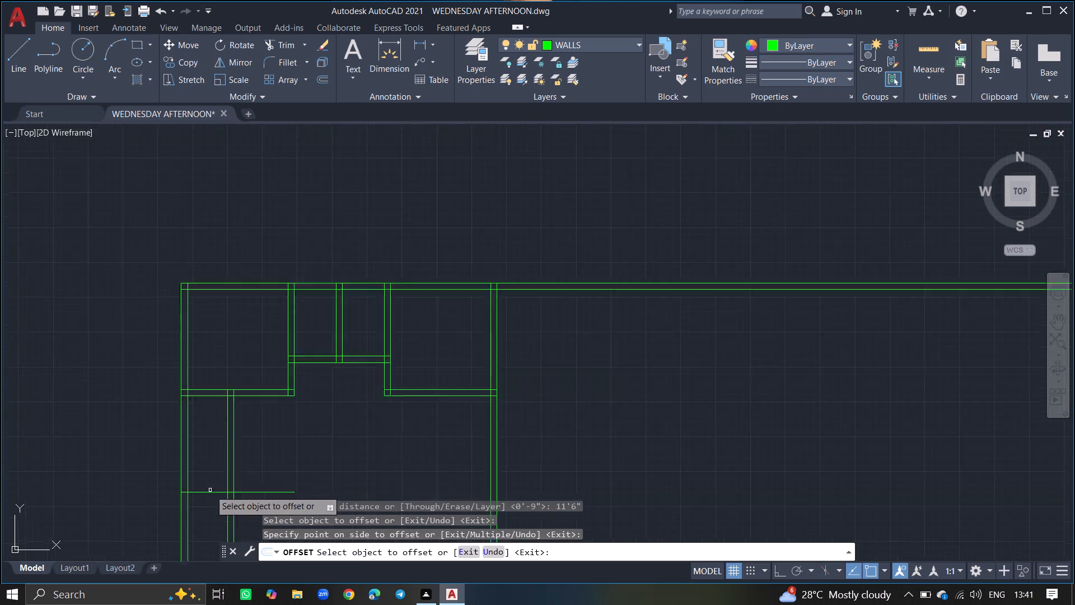
{"action": "scroll", "coordinate": [210, 490], "scroll_direction": "up", "scroll_amount": 2, "text": "ctrl"}
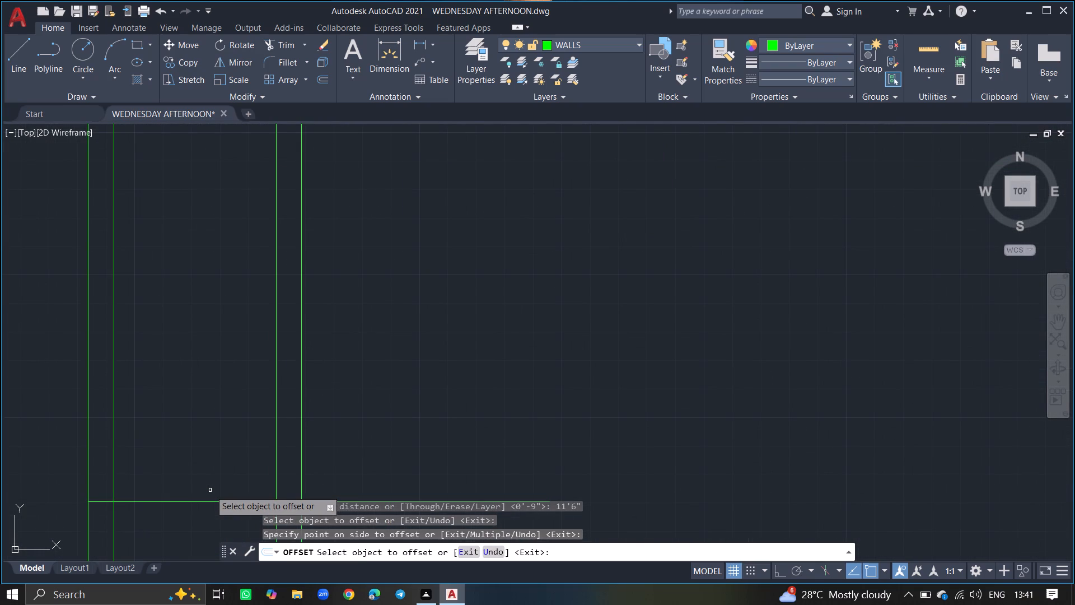
Offset the new horizontal line below the left room 9" downward to form the wall thickness.
{"action": "key", "text": "Return"}
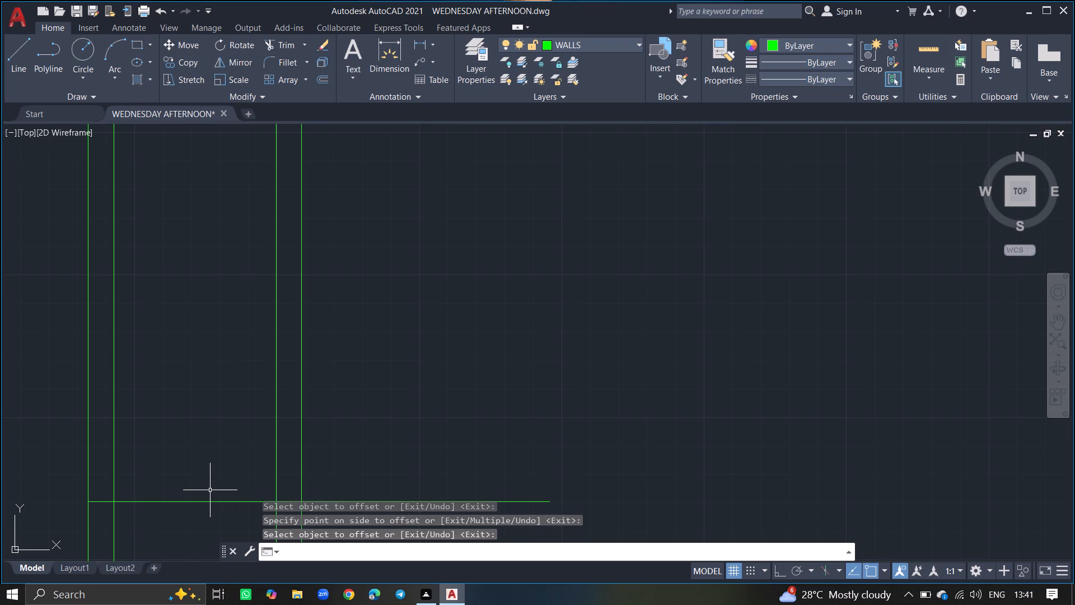
{"action": "key", "text": "o"}
{"action": "type", "text": "FFSET"}
{"action": "key", "text": "Return"}
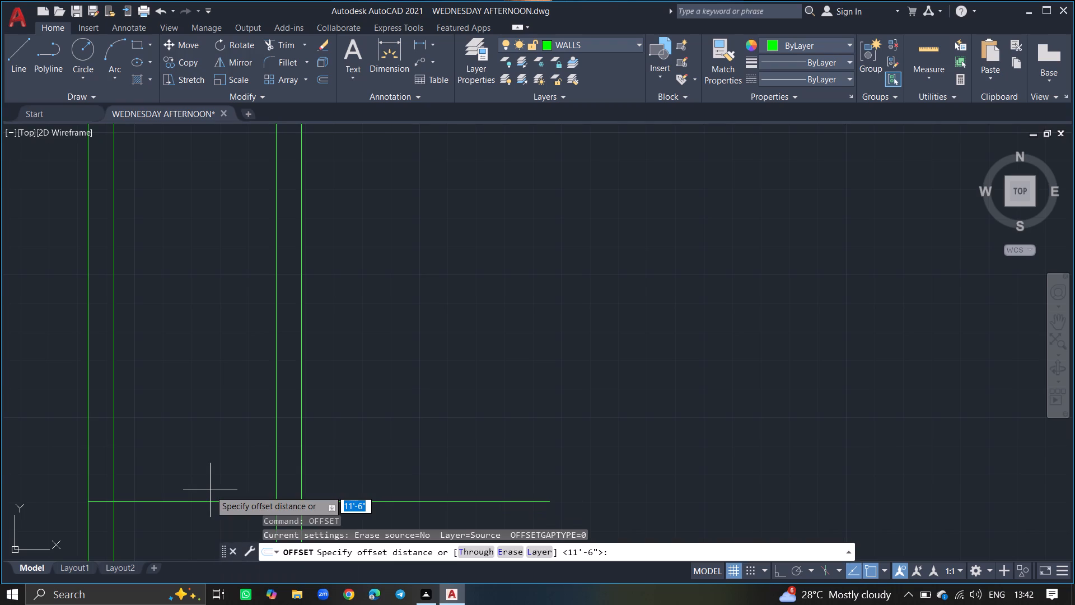
{"action": "key", "text": "9"}
{"action": "key", "text": "shift+quotedbl"}
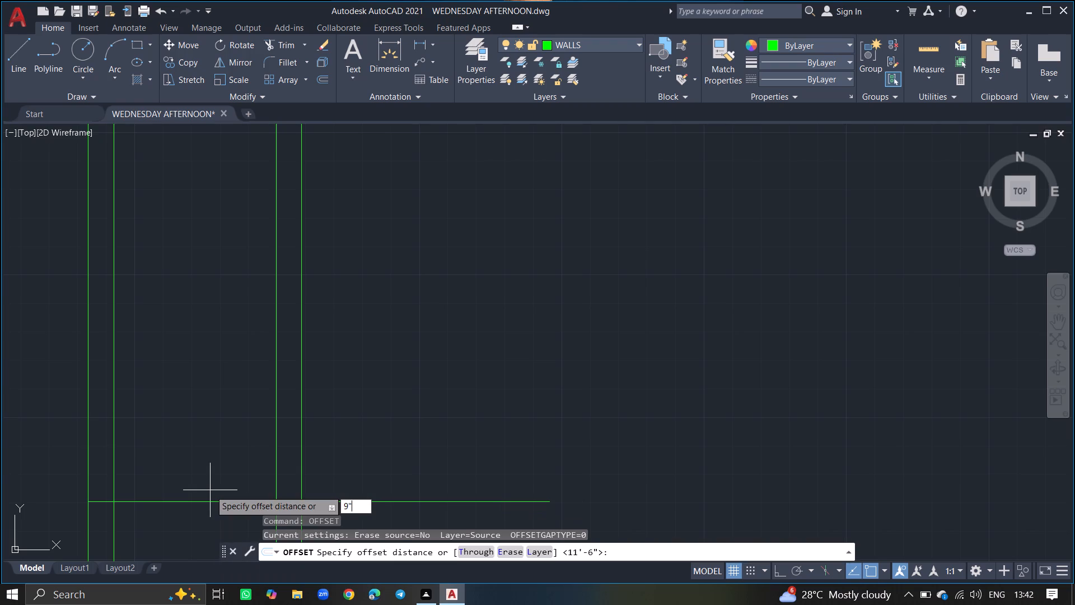
{"action": "key", "text": "Return"}
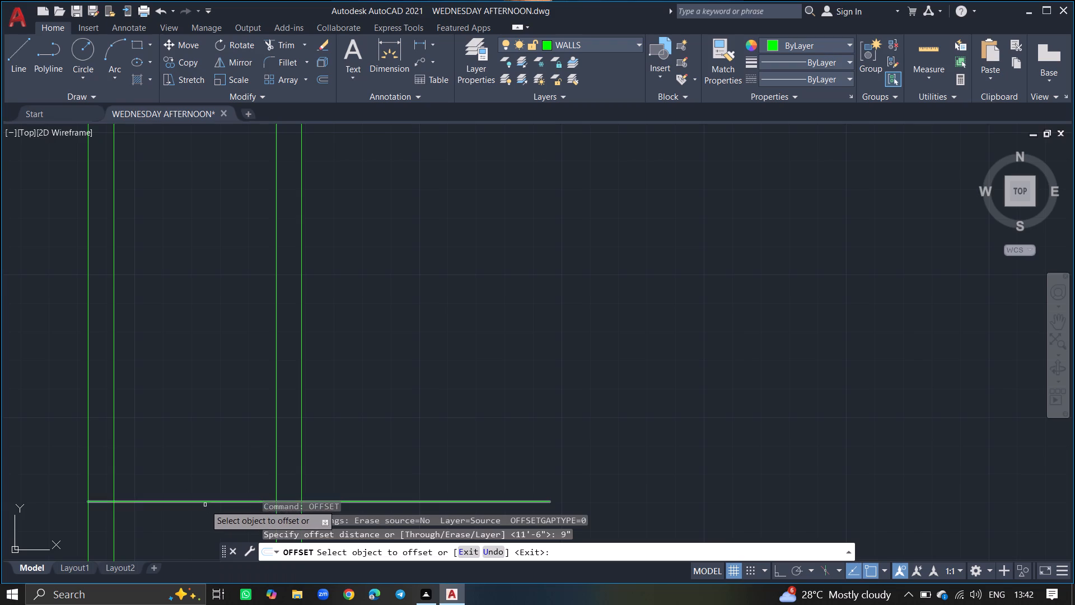
{"action": "left_click_drag", "start_coordinate": [204, 502], "coordinate": [199, 532]}
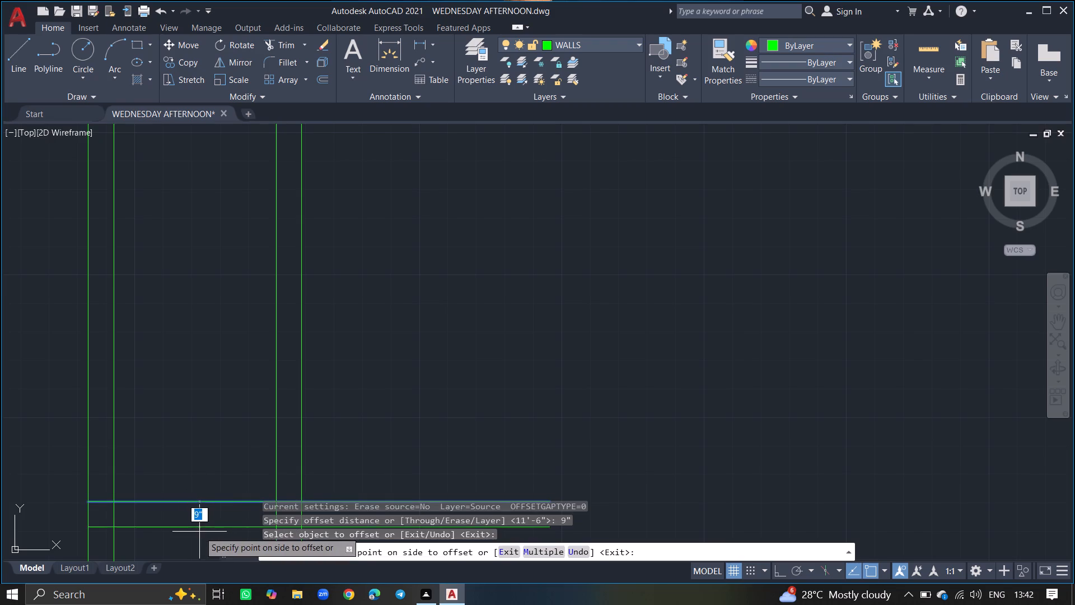
{"action": "left_click", "coordinate": [199, 532]}
{"action": "key", "text": "Return"}
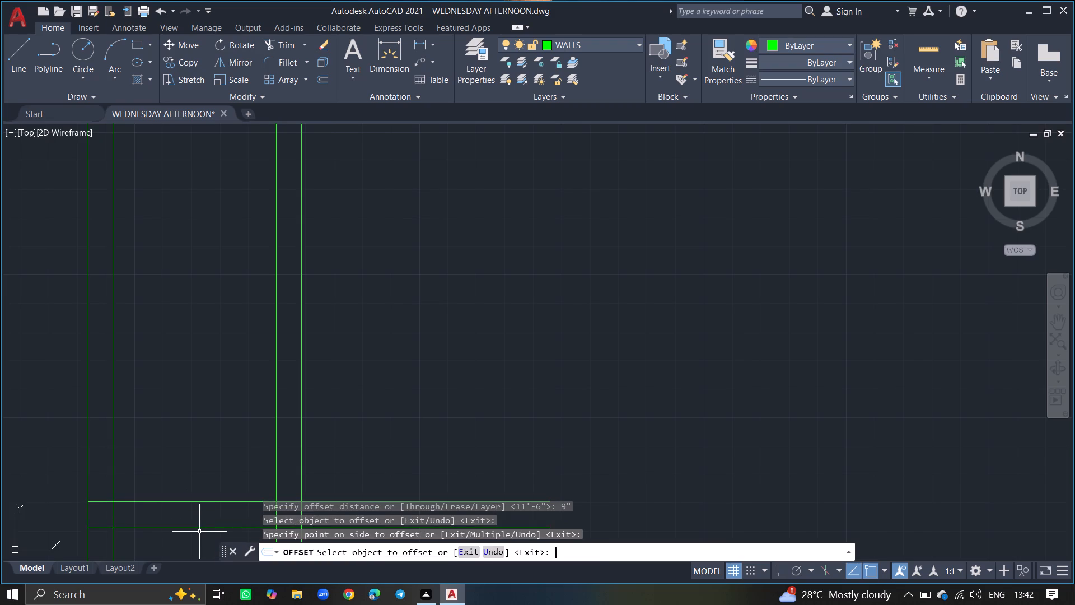
Trim both lines of the vertical partition wall where they run below the new horizontal wall.
{"action": "scroll", "coordinate": [339, 337], "scroll_direction": "down", "scroll_amount": 2, "text": "ctrl"}
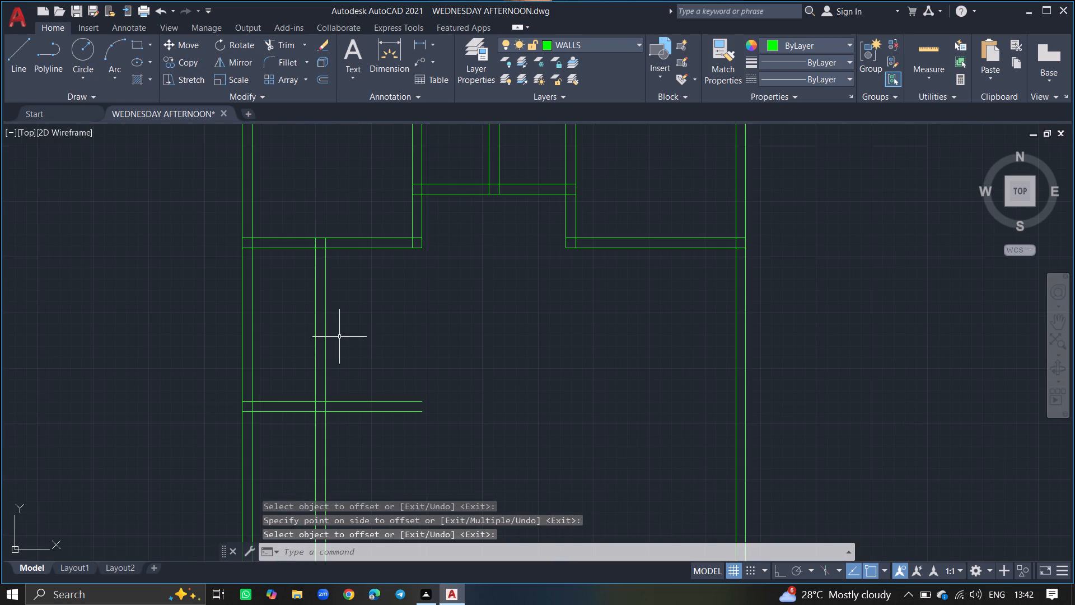
{"action": "type", "text": "TRIM"}
{"action": "key", "text": "Return"}
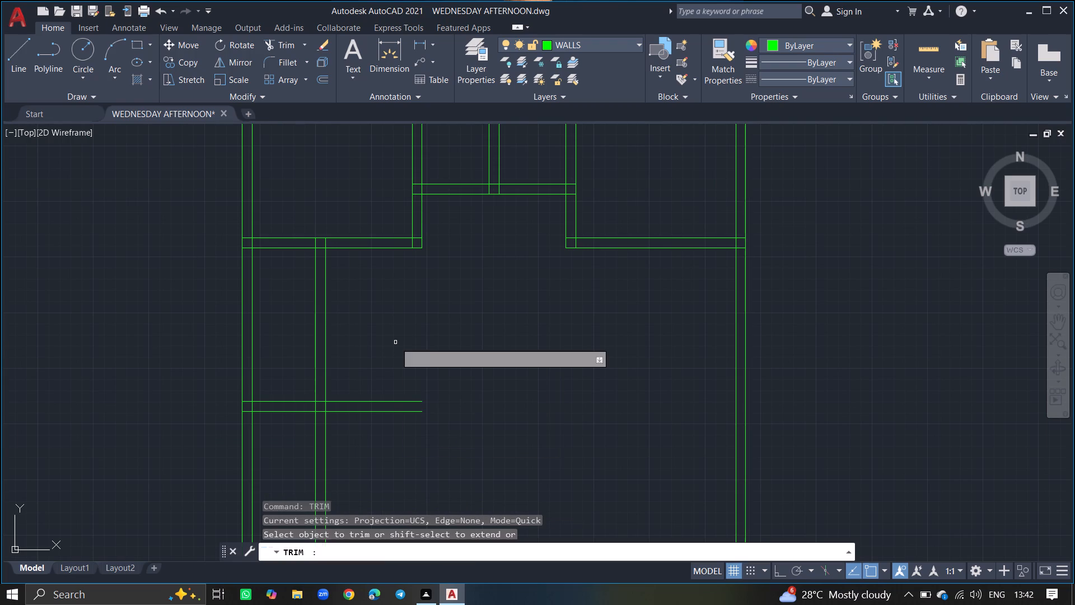
{"action": "left_click", "coordinate": [326, 424]}
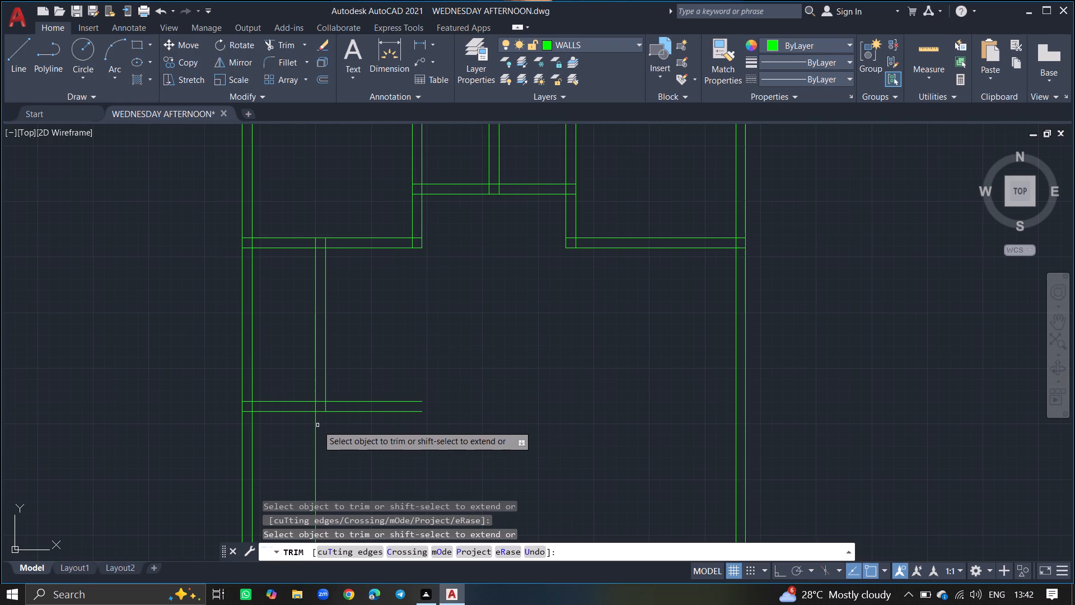
{"action": "left_click", "coordinate": [316, 425]}
{"action": "key", "text": "Return"}
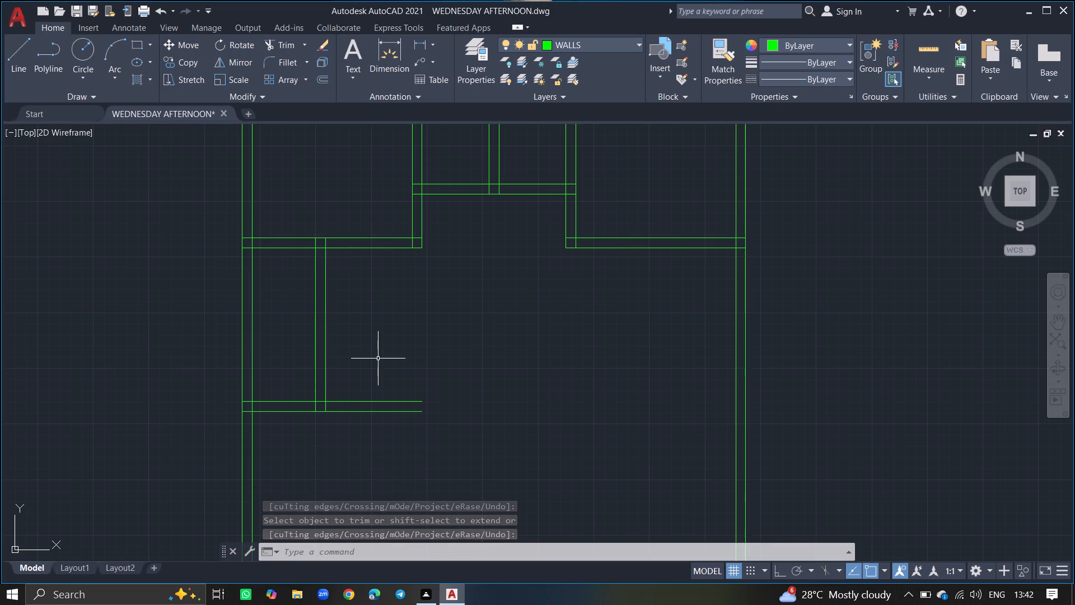
Offset the inner line of the building's left exterior wall 13'1" to the right, into the plan.
{"action": "type", "text": "OFFSET"}
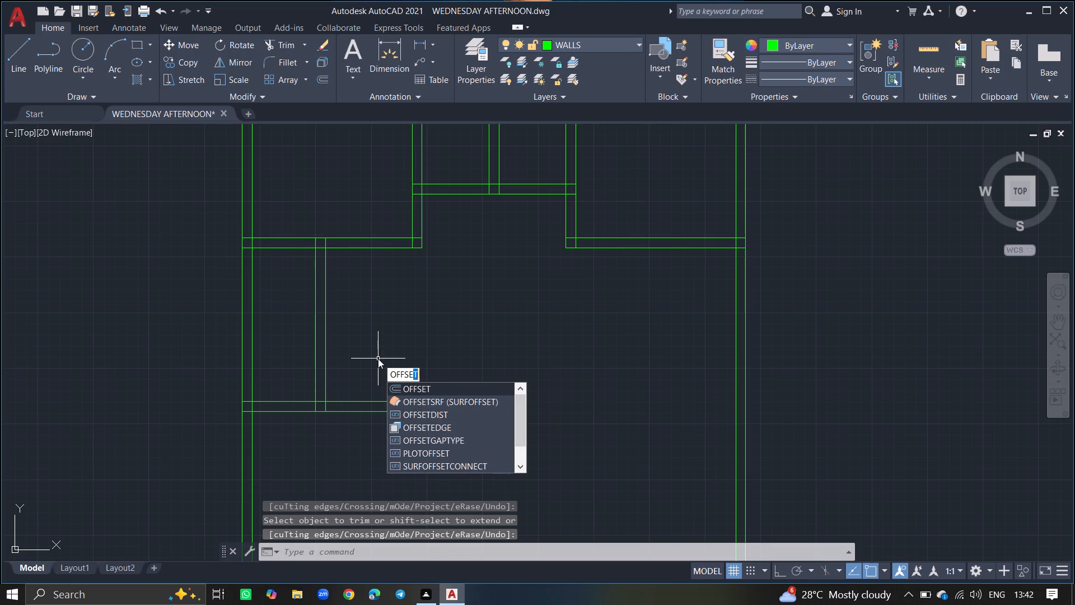
{"action": "key", "text": "Return"}
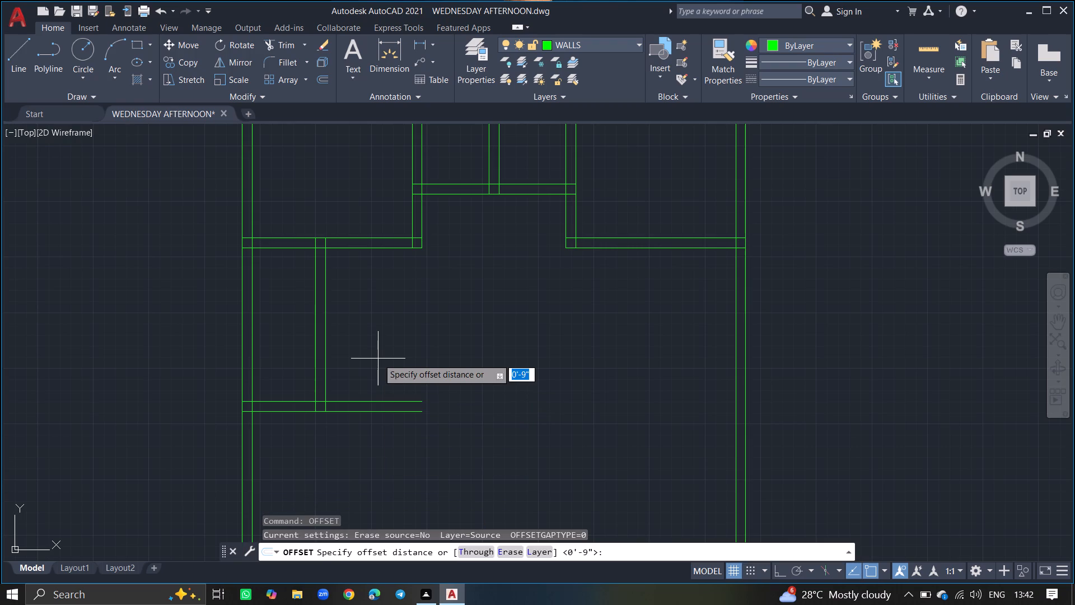
{"action": "type", "text": "13"}
{"action": "key", "text": "apostrophe"}
{"action": "key", "text": "1"}
{"action": "key", "text": "shift+quotedbl"}
{"action": "key", "text": "Return"}
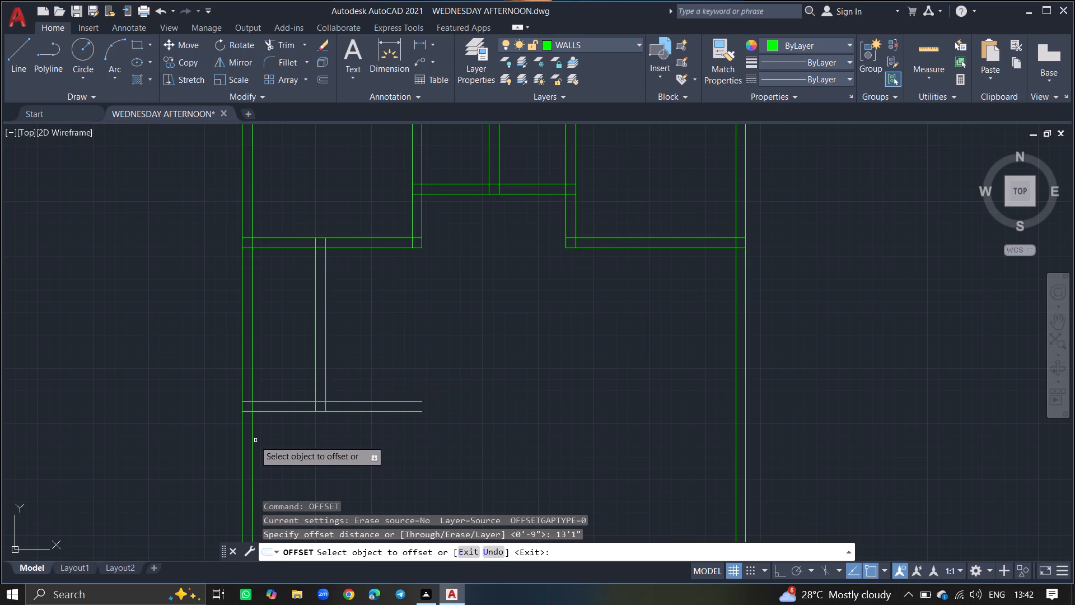
{"action": "left_click_drag", "start_coordinate": [251, 441], "coordinate": [309, 463]}
{"action": "left_click", "coordinate": [309, 463]}
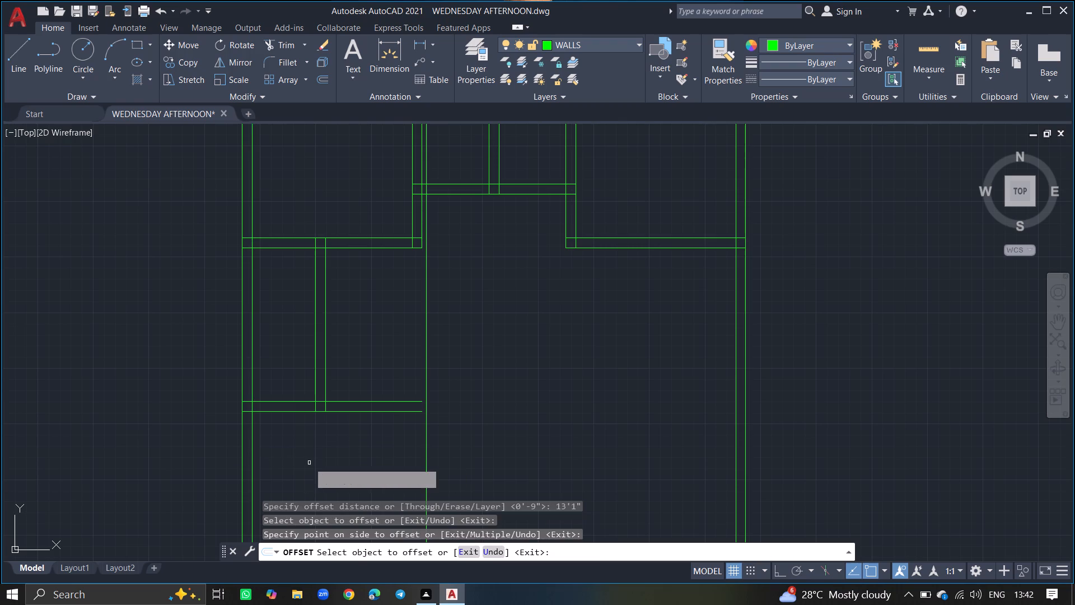
{"action": "key", "text": "Return"}
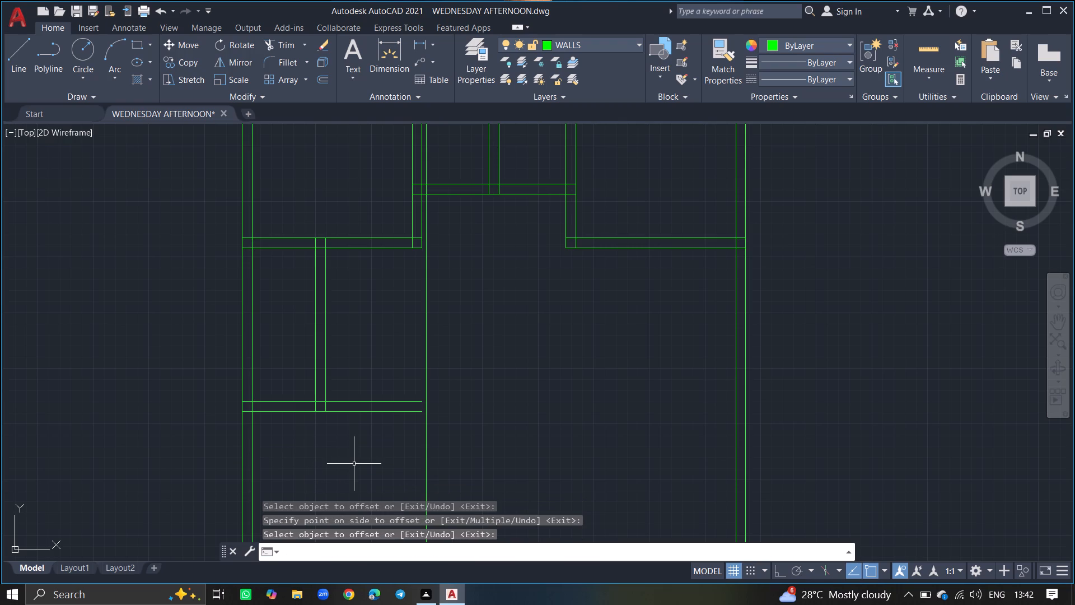
Extend both lines of the new horizontal wall to meet the new vertical line.
{"action": "scroll", "coordinate": [354, 464], "scroll_direction": "up", "scroll_amount": 1, "text": "ctrl"}
{"action": "type", "text": "EX"}
{"action": "key", "text": "Return"}
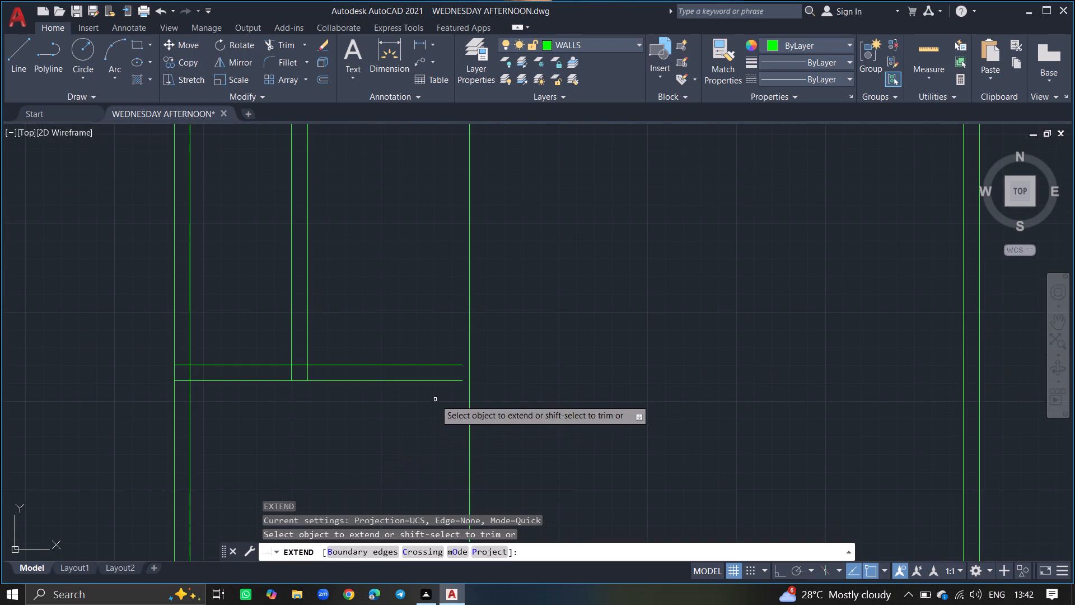
{"action": "left_click", "coordinate": [450, 379]}
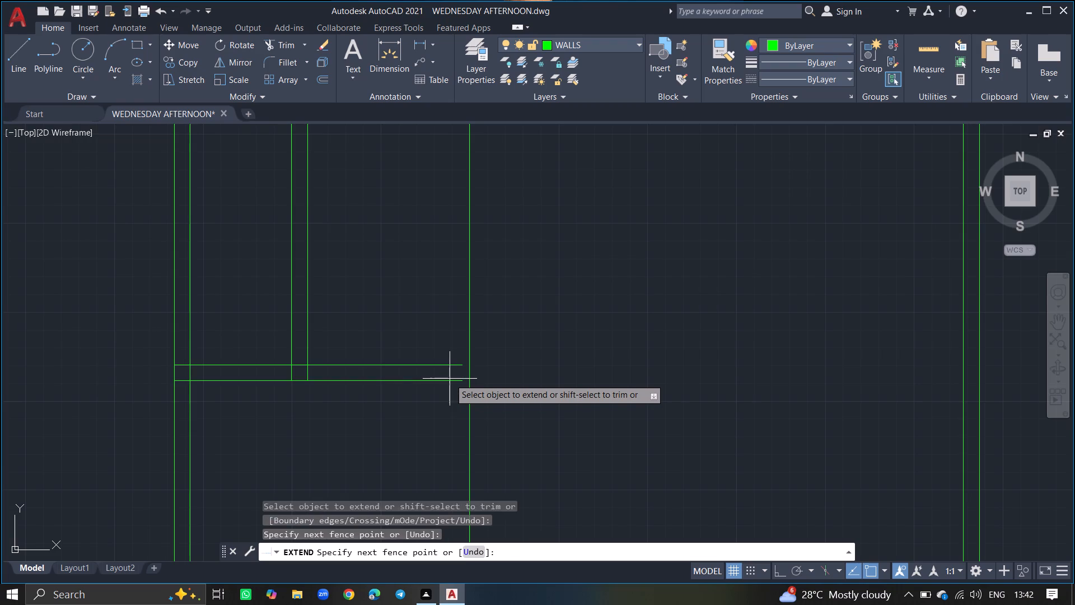
{"action": "left_click", "coordinate": [445, 342]}
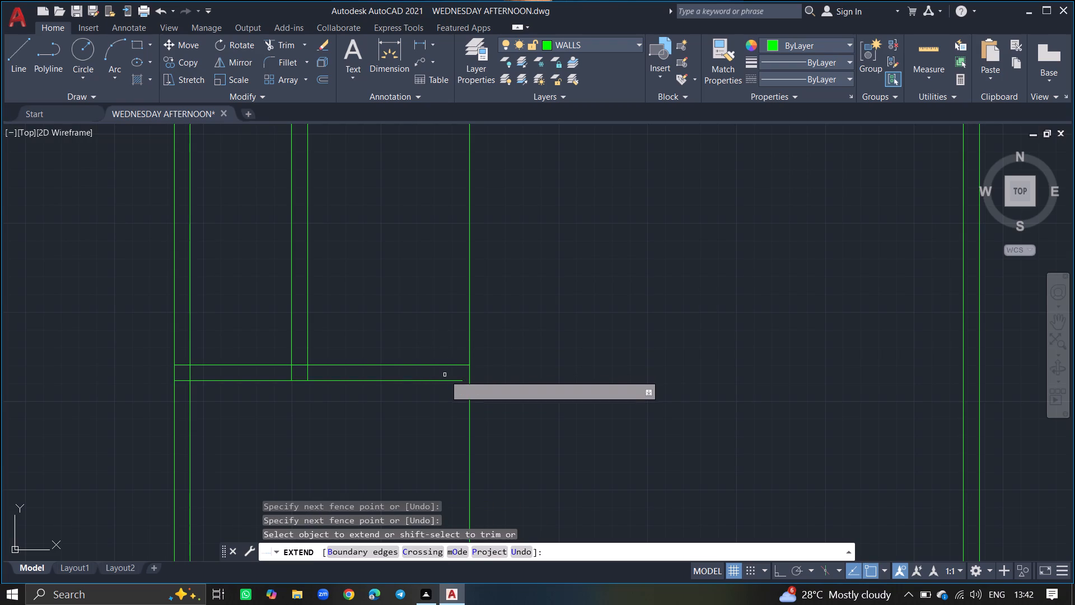
{"action": "left_click_drag", "start_coordinate": [447, 380], "coordinate": [436, 406]}
{"action": "key", "text": "Return"}
Offset the bottom line of the extended horizontal wall 15'4" downward.
{"action": "type", "text": "OFF"}
{"action": "type", "text": "SET"}
{"action": "key", "text": "Return"}
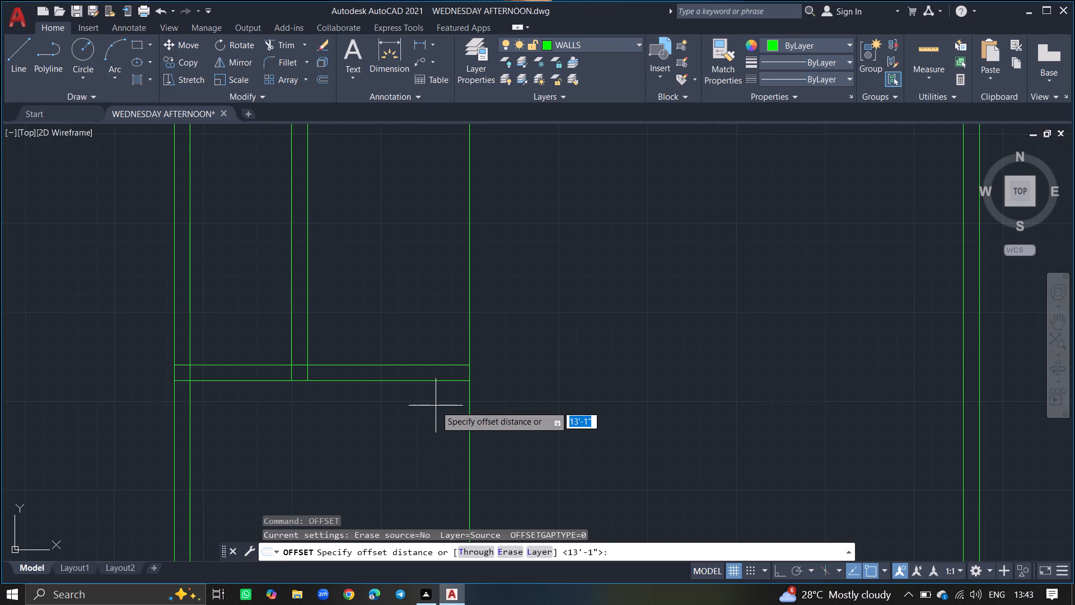
{"action": "key", "text": "1"}
{"action": "key", "text": "5"}
{"action": "key", "text": "apostrophe"}
{"action": "key", "text": "4"}
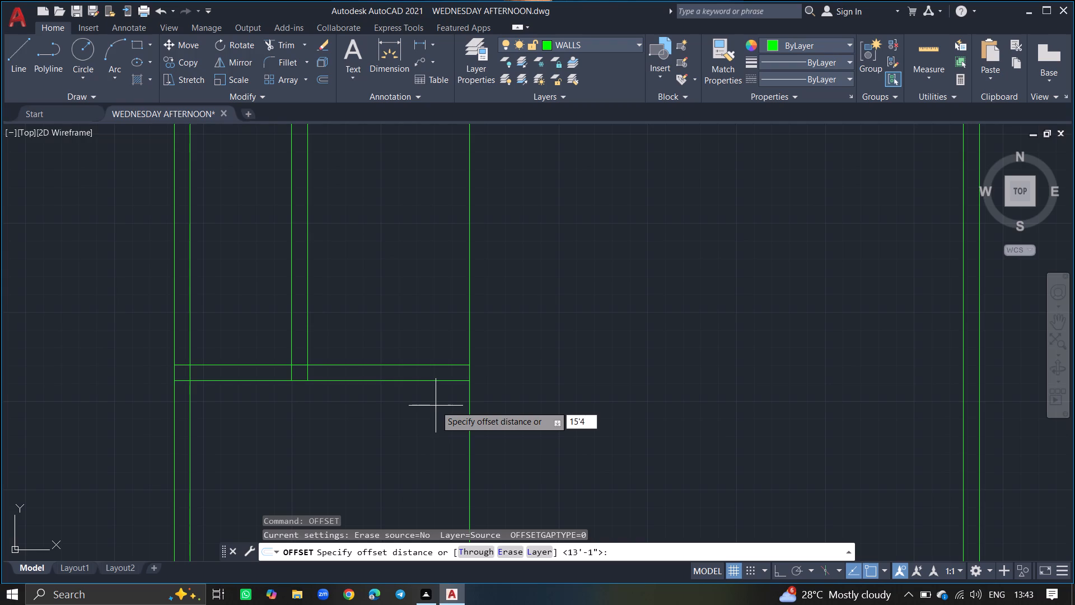
{"action": "key", "text": "shift+quotedbl"}
{"action": "key", "text": "Return"}
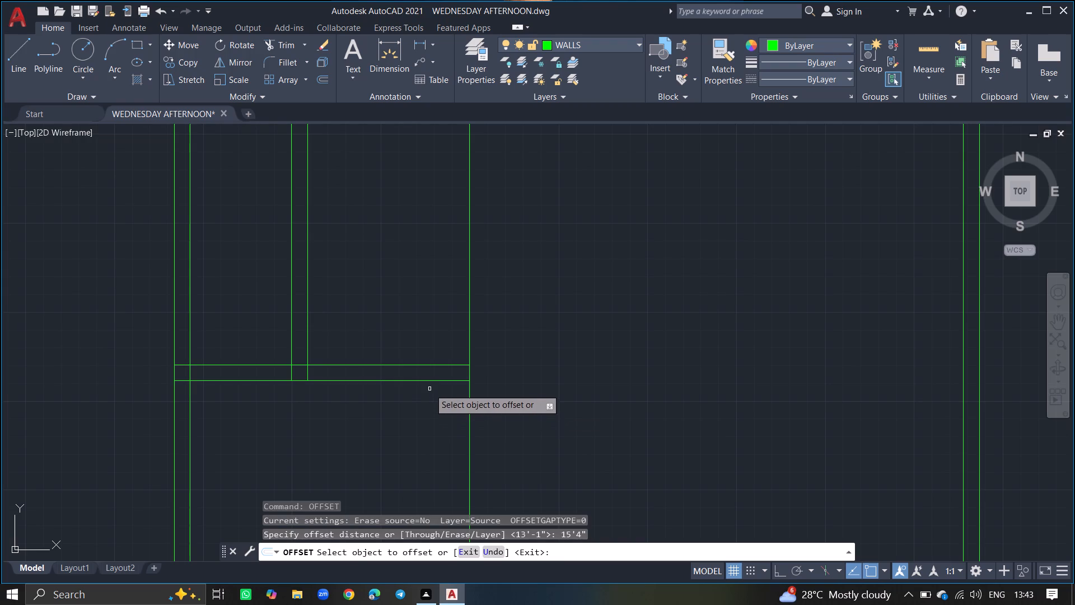
{"action": "left_click_drag", "start_coordinate": [428, 380], "coordinate": [422, 406]}
{"action": "left_click", "coordinate": [422, 406]}
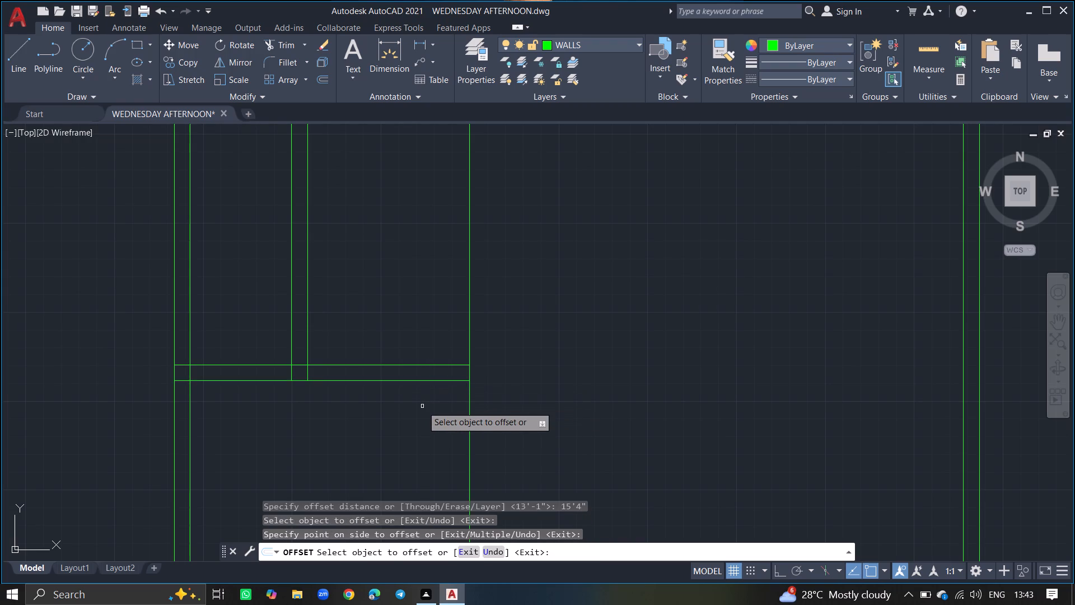
{"action": "scroll", "coordinate": [422, 406], "scroll_direction": "down", "scroll_amount": 4, "text": "ctrl"}
{"action": "scroll", "coordinate": [407, 457], "scroll_direction": "up", "scroll_amount": 2, "text": "ctrl"}
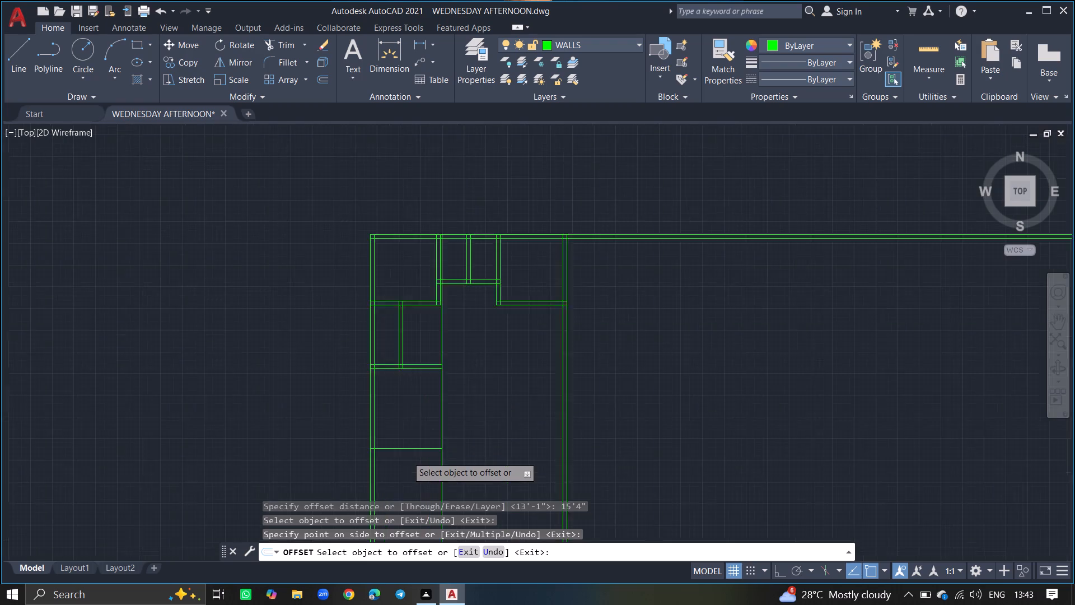
{"action": "scroll", "coordinate": [407, 457], "scroll_direction": "up", "scroll_amount": 4, "text": "ctrl"}
{"action": "key", "text": "Return"}
Offset the new lower horizontal line 9" downward to form the wall thickness.
{"action": "type", "text": "OFF"}
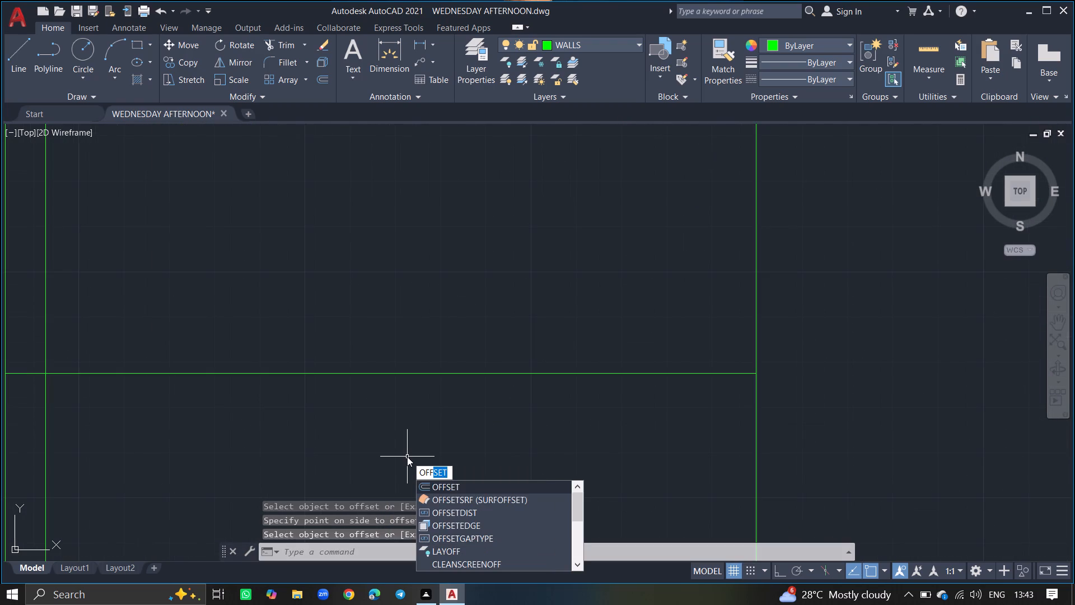
{"action": "type", "text": "SET"}
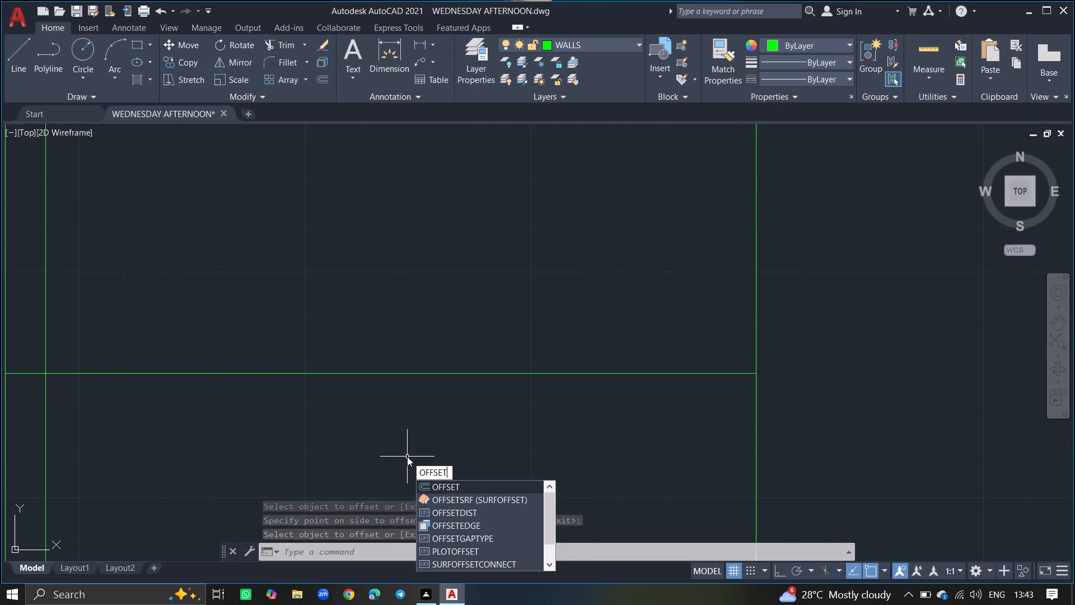
{"action": "key", "text": "Return"}
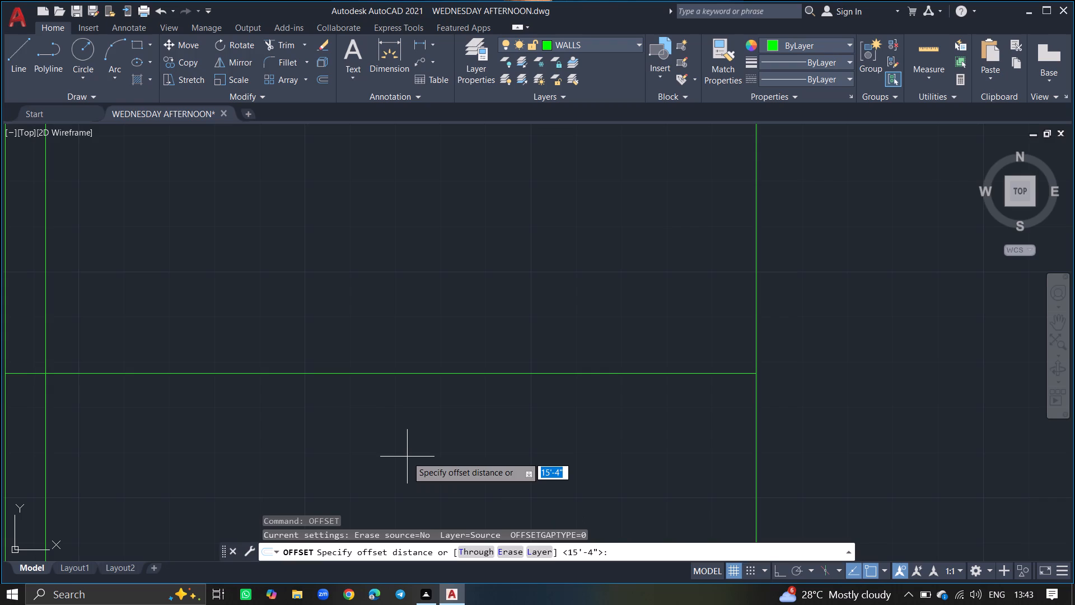
{"action": "key", "text": "9"}
{"action": "key", "text": "shift+quotedbl"}
{"action": "key", "text": "Return"}
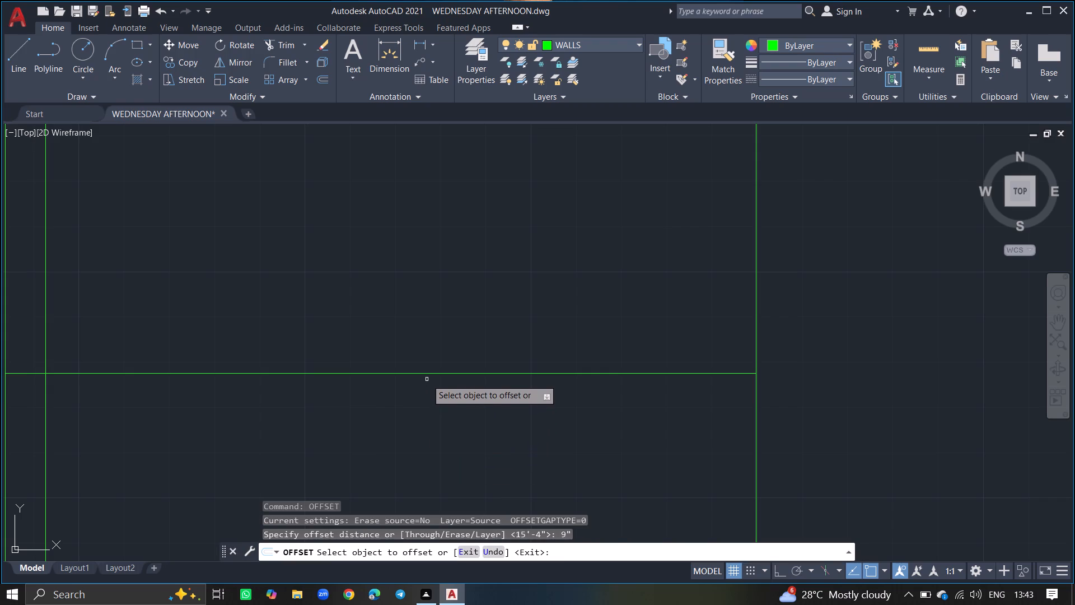
{"action": "left_click_drag", "start_coordinate": [422, 374], "coordinate": [422, 378]}
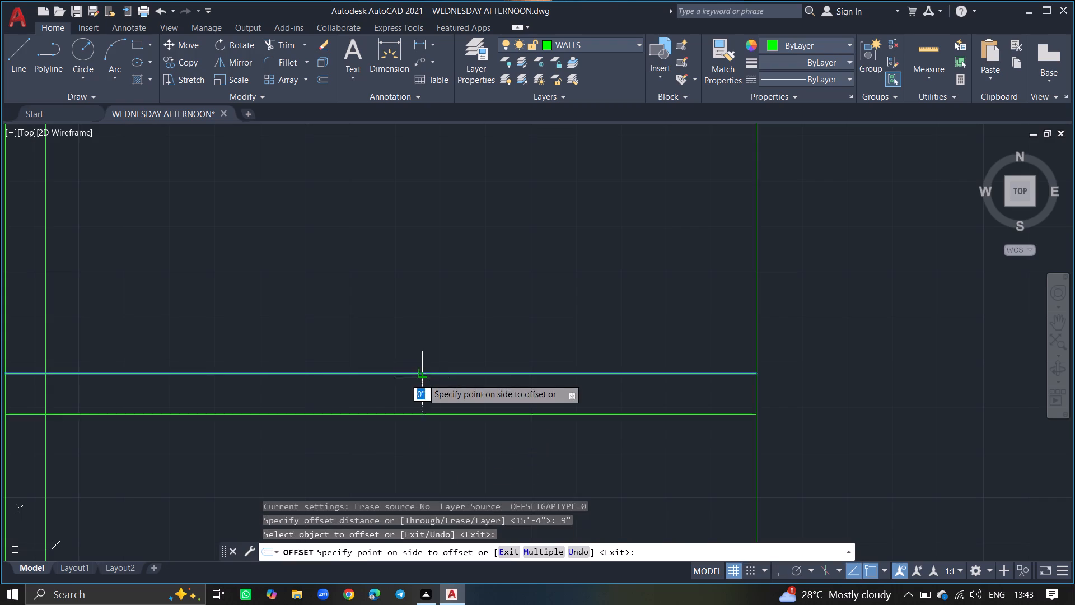
{"action": "left_click_drag", "start_coordinate": [422, 378], "coordinate": [424, 430]}
{"action": "left_click", "coordinate": [424, 430]}
{"action": "key", "text": "Return"}
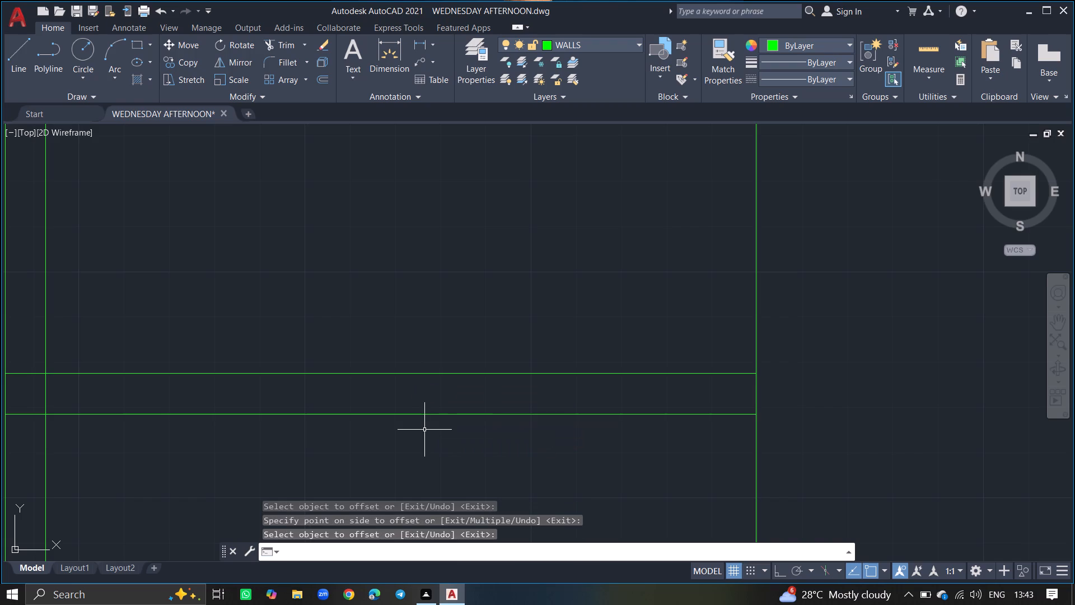
Offset the interior vertical line where the horizontal walls end 9" to the right to form the wall thickness.
{"action": "type", "text": "OFFSET"}
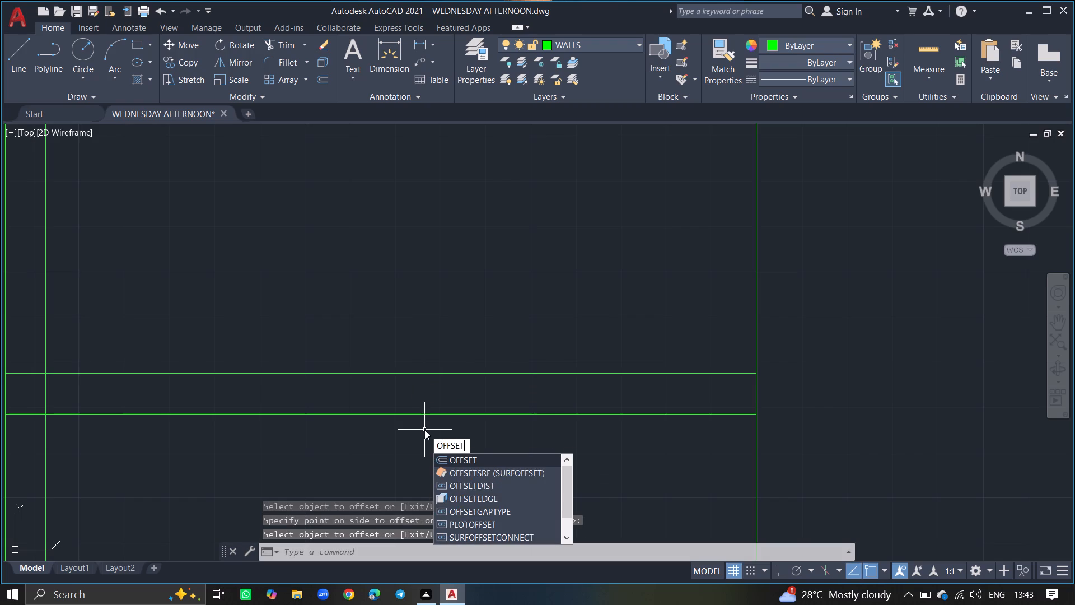
{"action": "key", "text": "Return"}
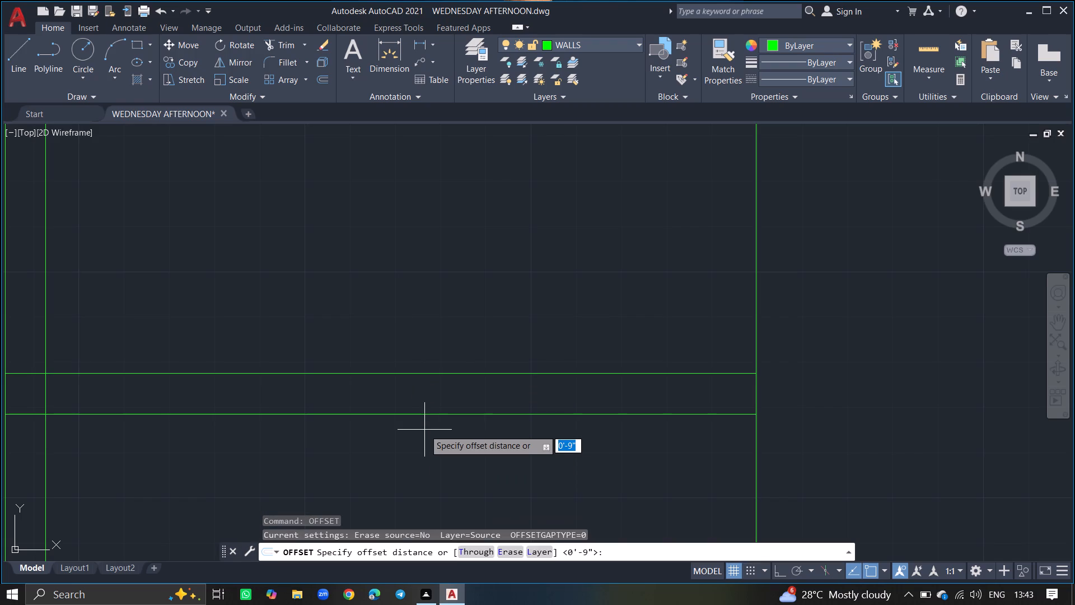
{"action": "key", "text": "Return"}
{"action": "scroll", "coordinate": [424, 430], "scroll_direction": "down", "scroll_amount": 4, "text": "ctrl"}
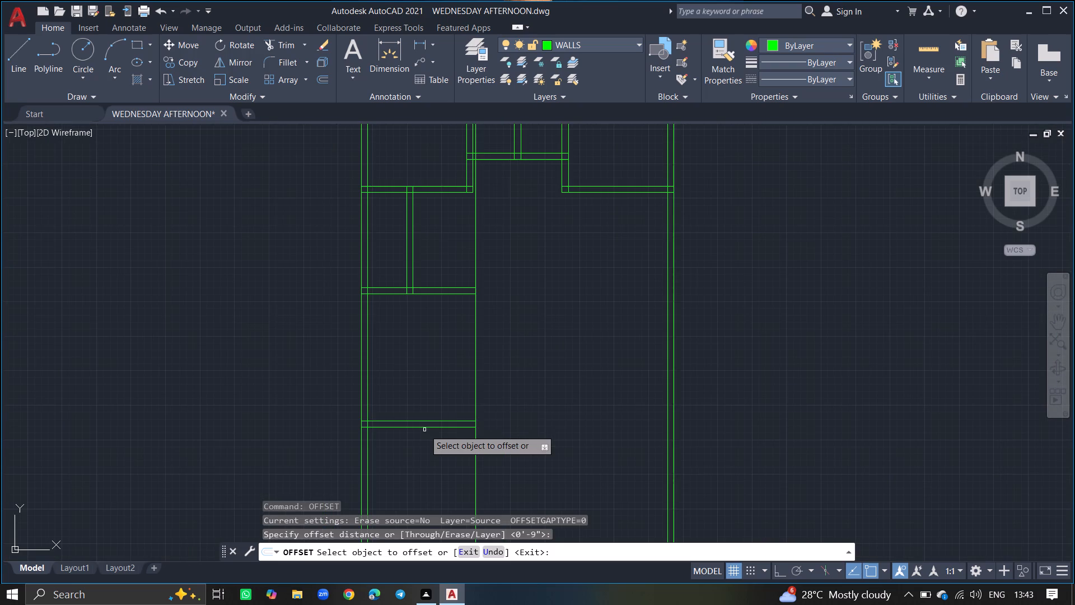
{"action": "left_click_drag", "start_coordinate": [474, 377], "coordinate": [477, 377]}
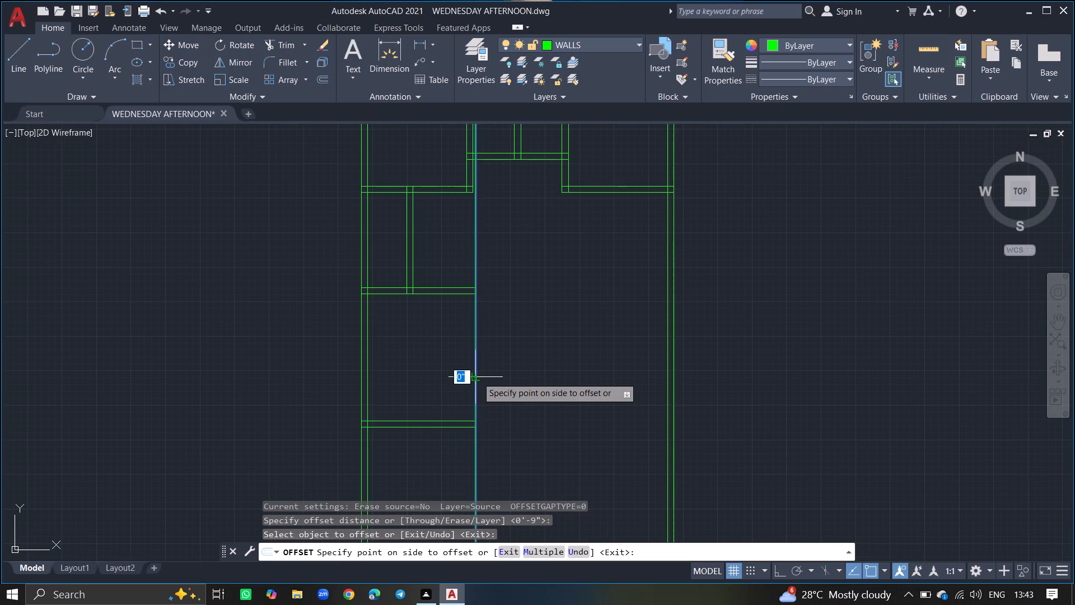
{"action": "left_click_drag", "start_coordinate": [477, 377], "coordinate": [504, 376]}
{"action": "left_click", "coordinate": [504, 376]}
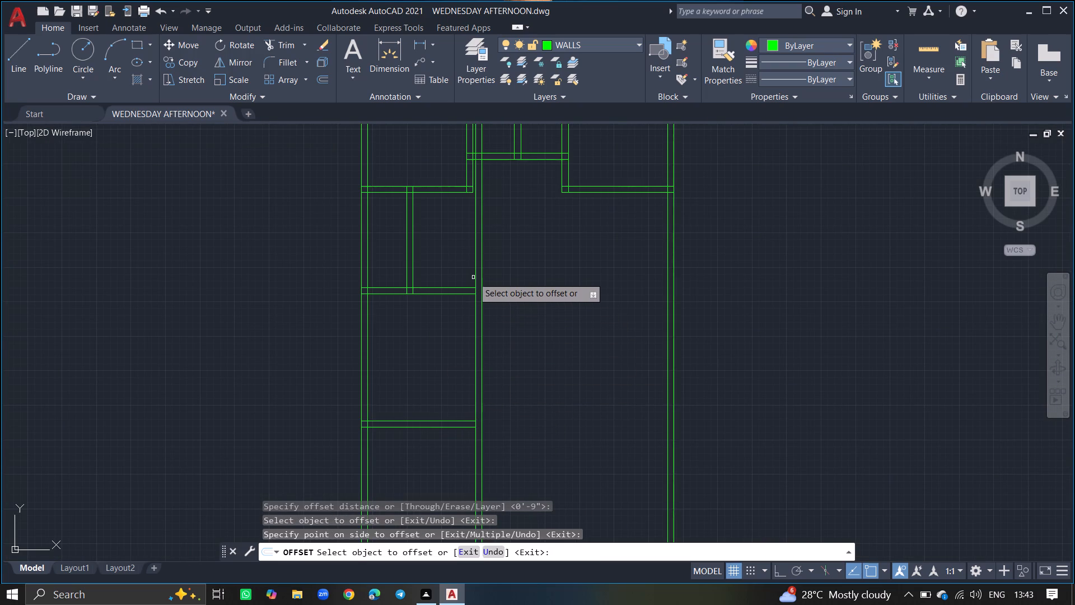
{"action": "scroll", "coordinate": [473, 277], "scroll_direction": "up", "scroll_amount": 5, "text": "ctrl"}
{"action": "key", "text": "Return"}
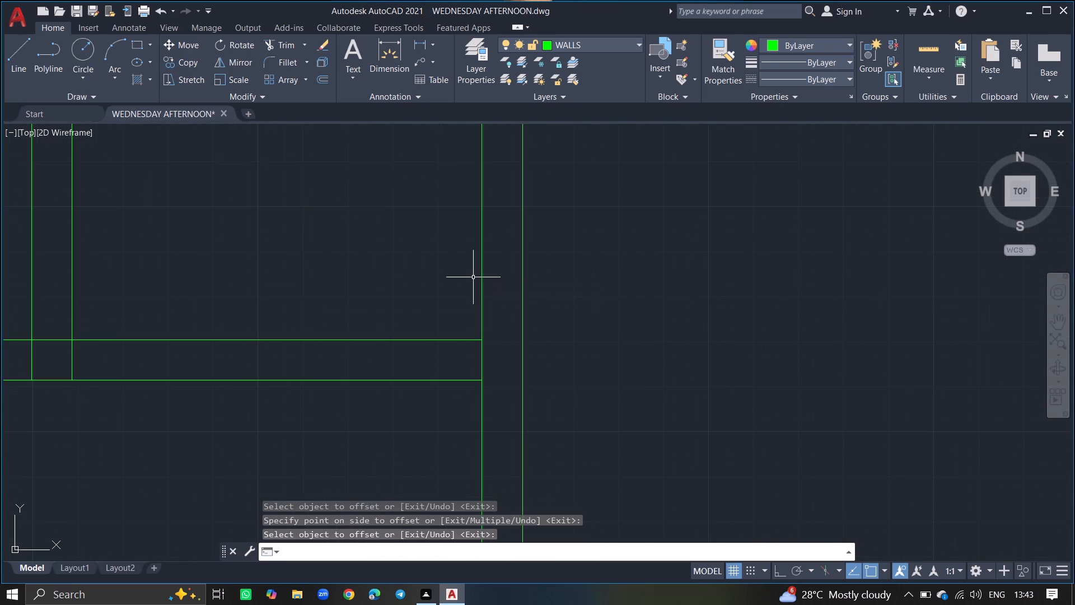
Extend both lines of the two horizontal walls on the plan's left side to the outer line of the new vertical wall.
{"action": "type", "text": "EX"}
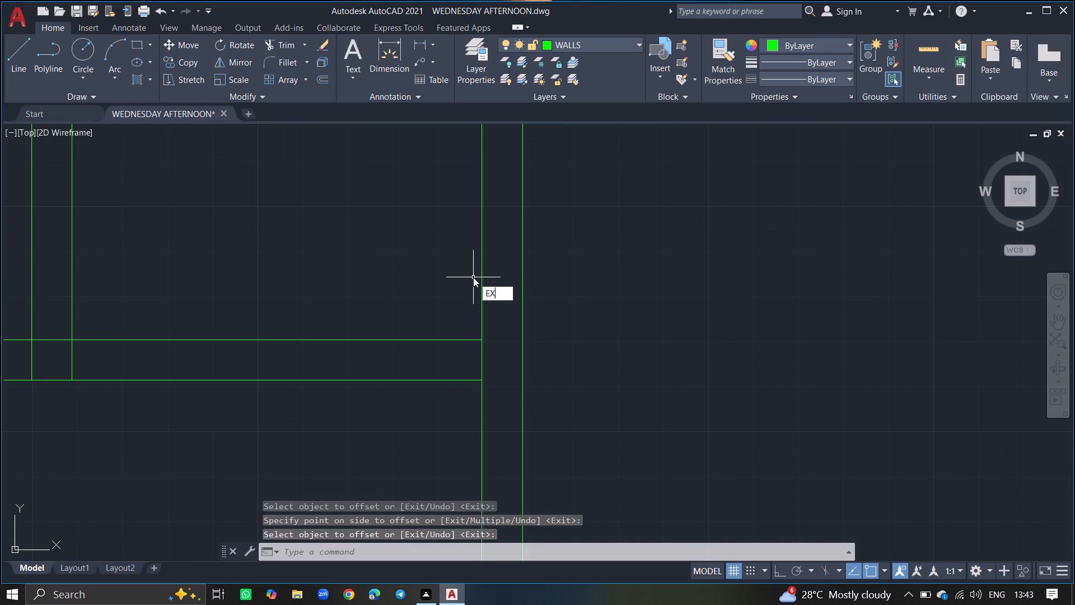
{"action": "type", "text": "TEND"}
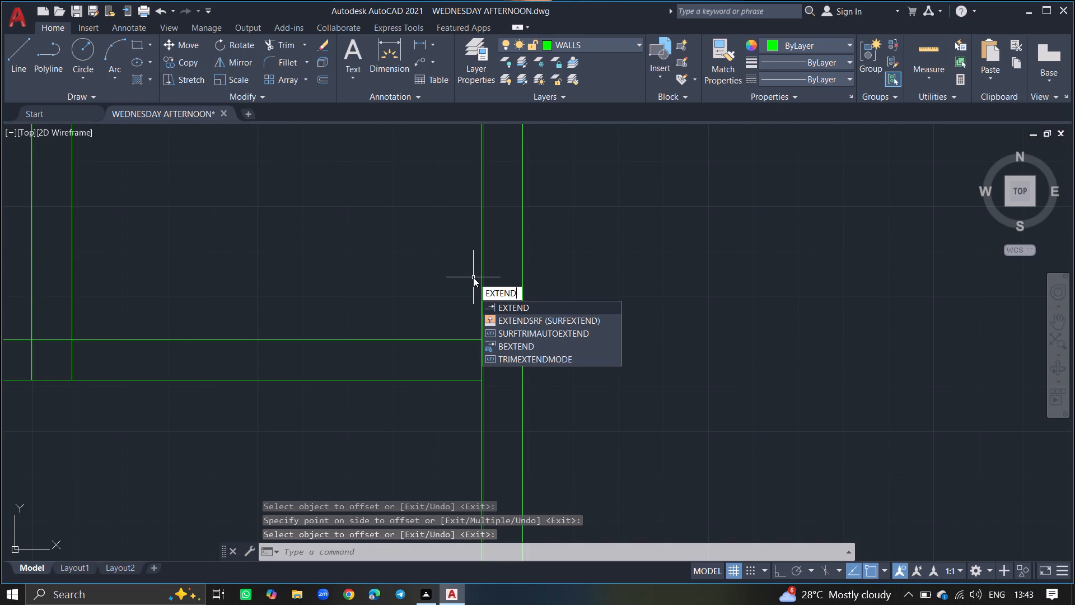
{"action": "key", "text": "Return"}
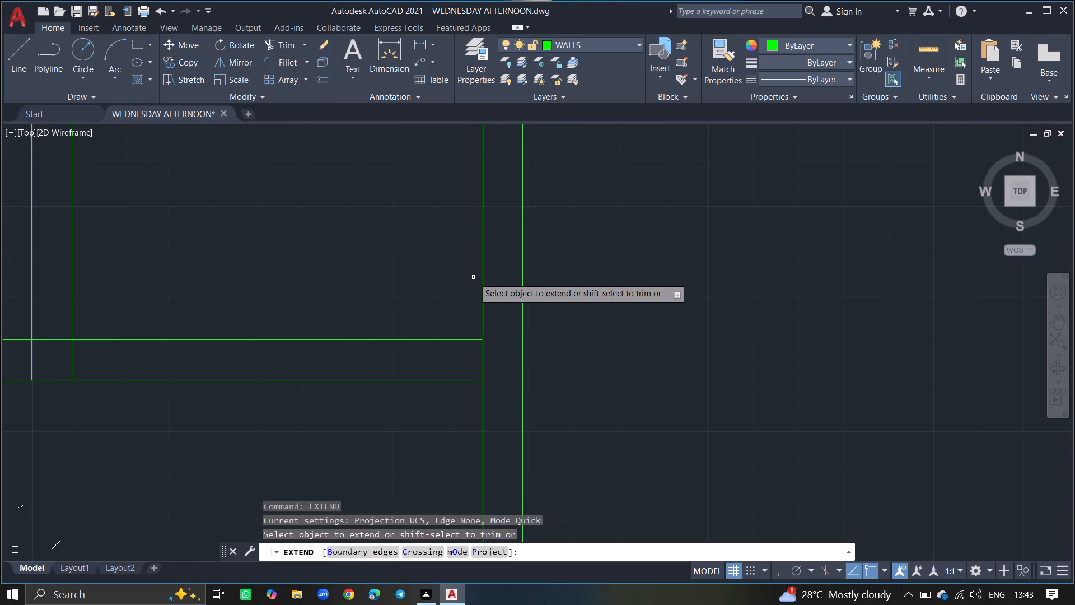
{"action": "left_click", "coordinate": [456, 339]}
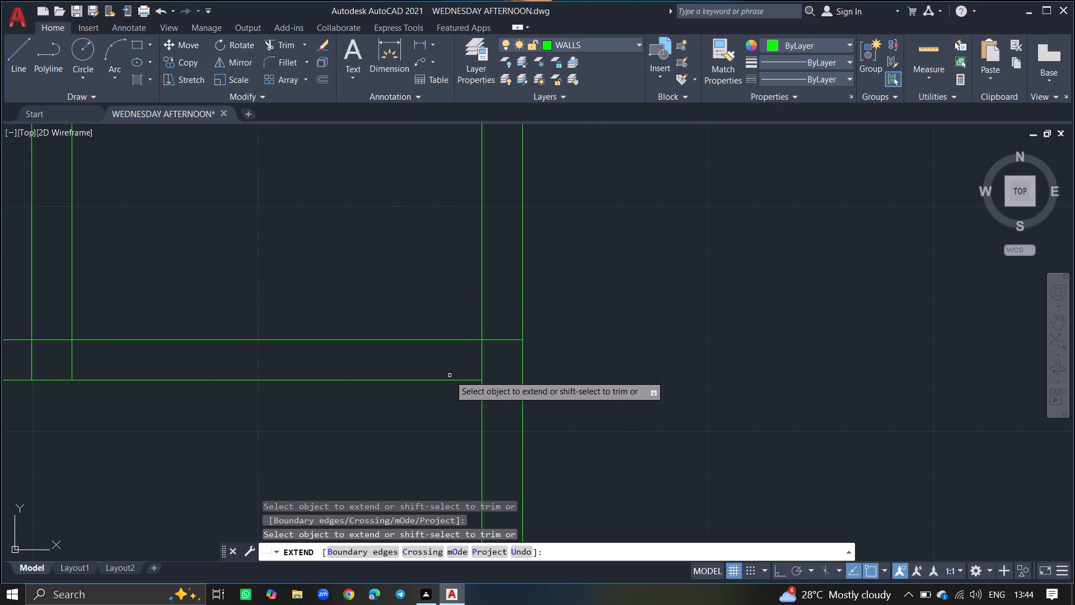
{"action": "left_click", "coordinate": [450, 380]}
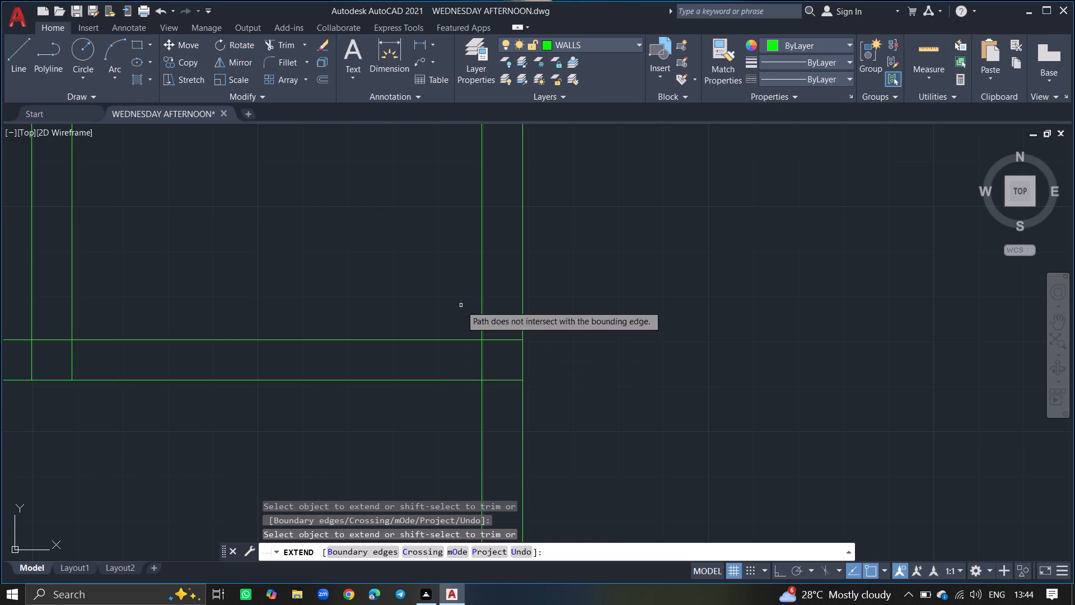
{"action": "scroll", "coordinate": [461, 305], "scroll_direction": "down", "scroll_amount": 4, "text": "ctrl"}
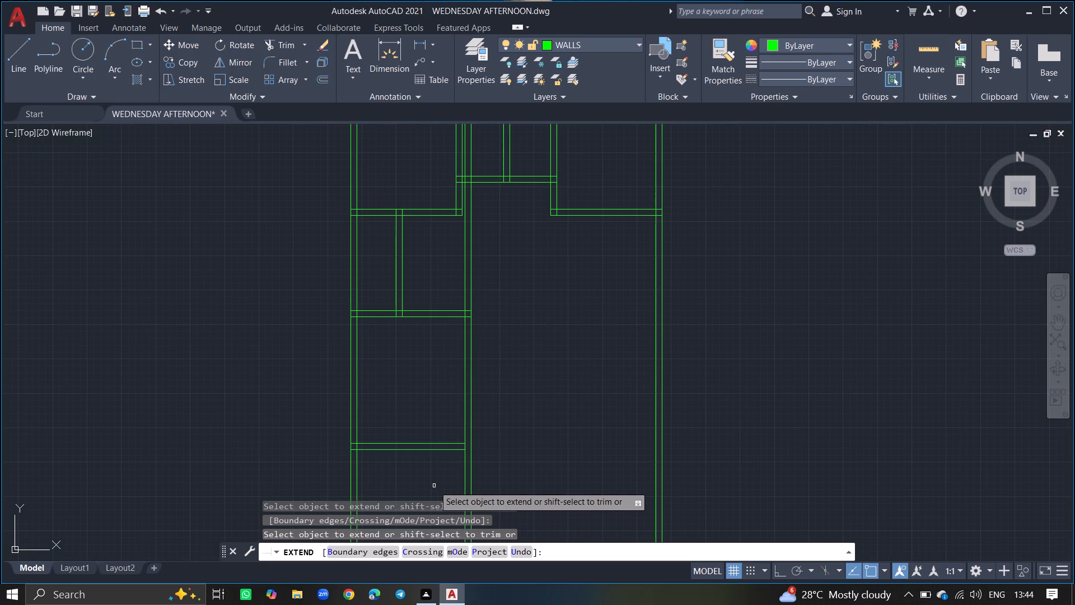
{"action": "scroll", "coordinate": [440, 484], "scroll_direction": "up", "scroll_amount": 4, "text": "ctrl"}
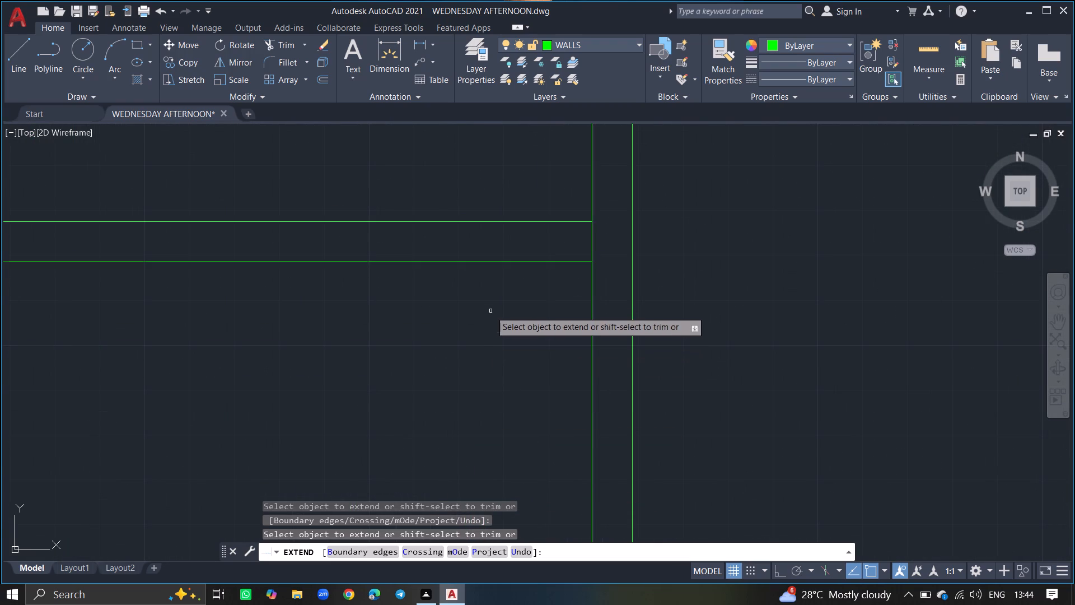
{"action": "left_click", "coordinate": [498, 263]}
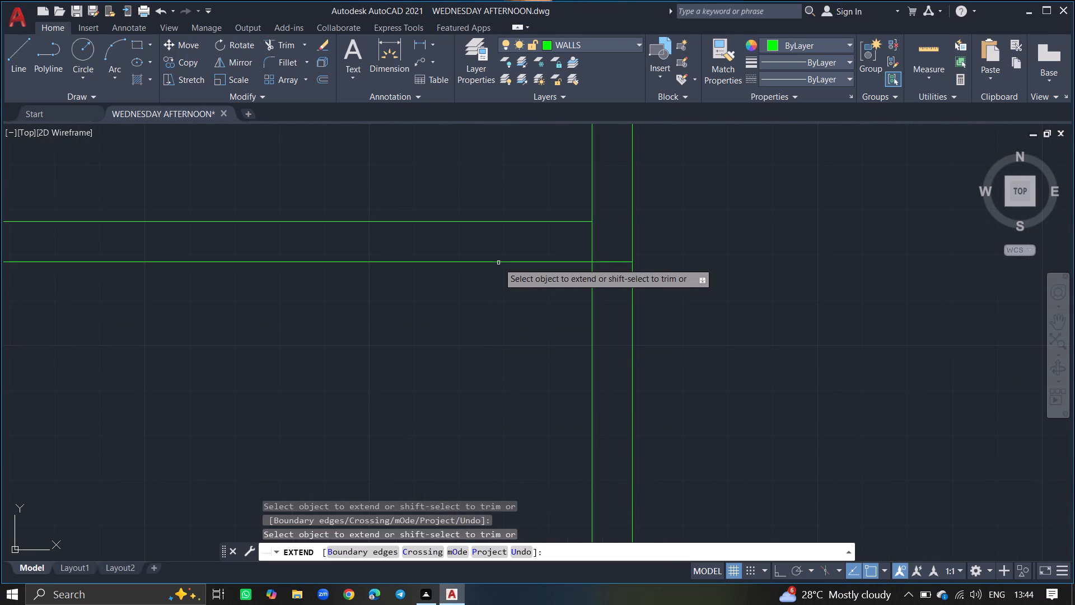
{"action": "left_click", "coordinate": [495, 222]}
{"action": "scroll", "coordinate": [410, 380], "scroll_direction": "down", "scroll_amount": 4, "text": "ctrl"}
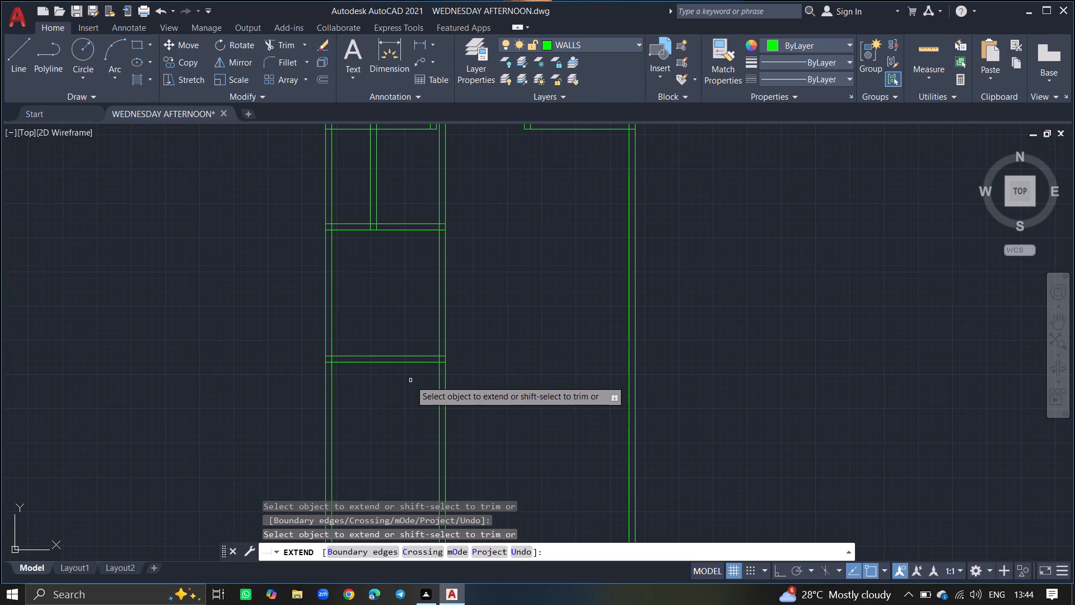
{"action": "key", "text": "Return"}
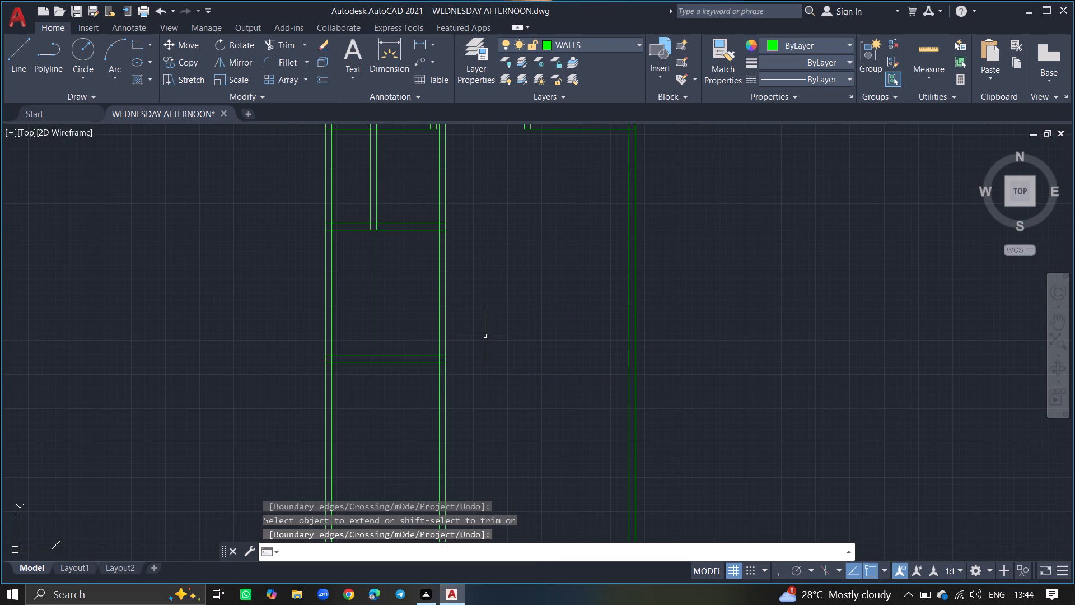
Trim both lines of the new vertical wall where they run above the upper of the two extended horizontal walls.
{"action": "type", "text": "TRIM"}
{"action": "key", "text": "Return"}
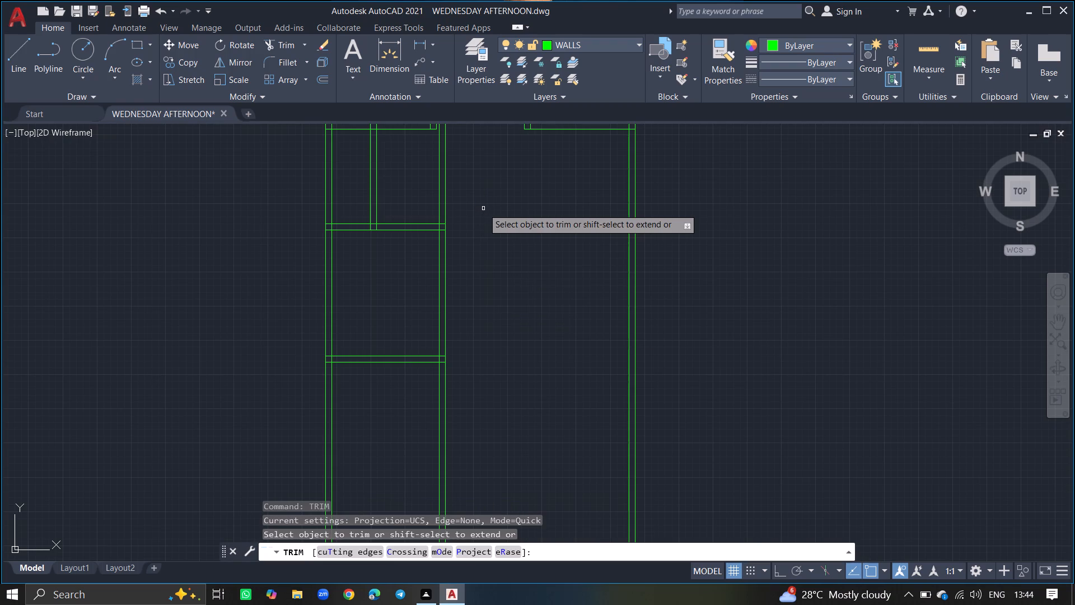
{"action": "left_click", "coordinate": [445, 197]}
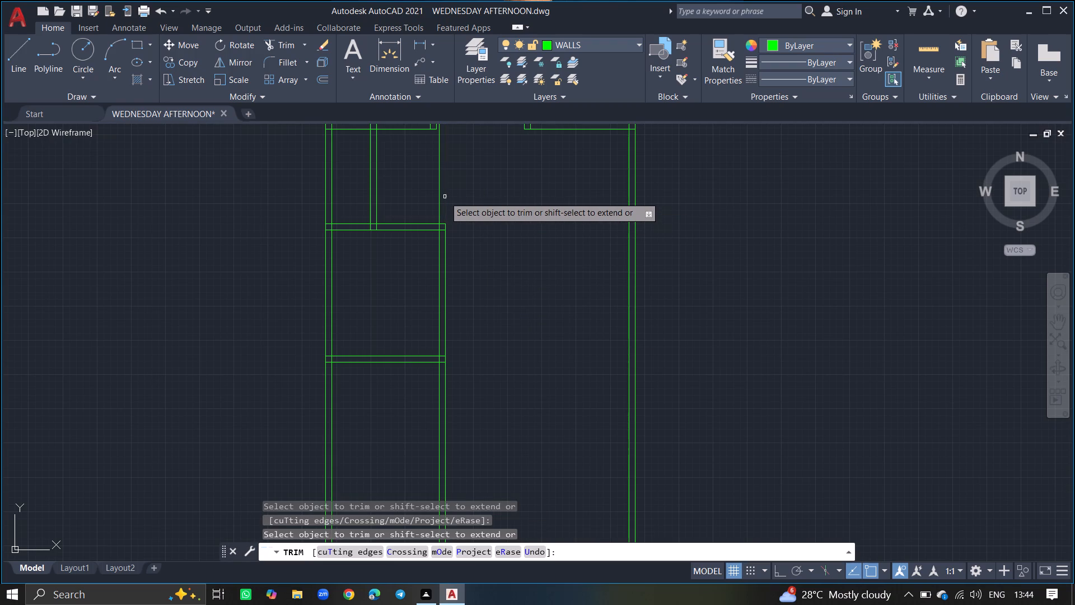
{"action": "left_click", "coordinate": [440, 196]}
{"action": "scroll", "coordinate": [440, 196], "scroll_direction": "down", "scroll_amount": 1, "text": "ctrl"}
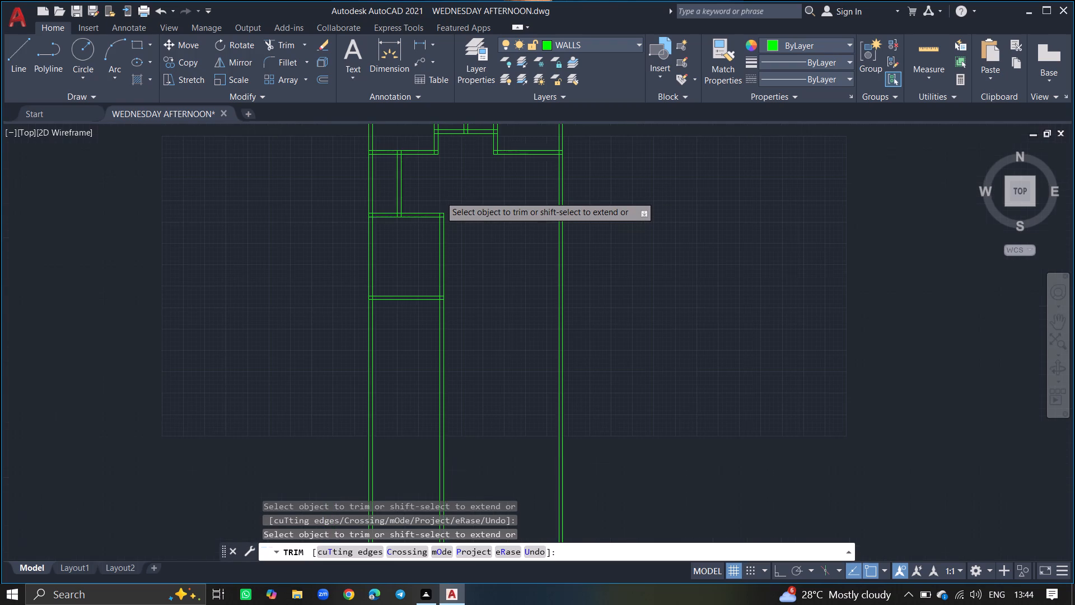
{"action": "scroll", "coordinate": [444, 180], "scroll_direction": "down", "scroll_amount": 1, "text": "ctrl"}
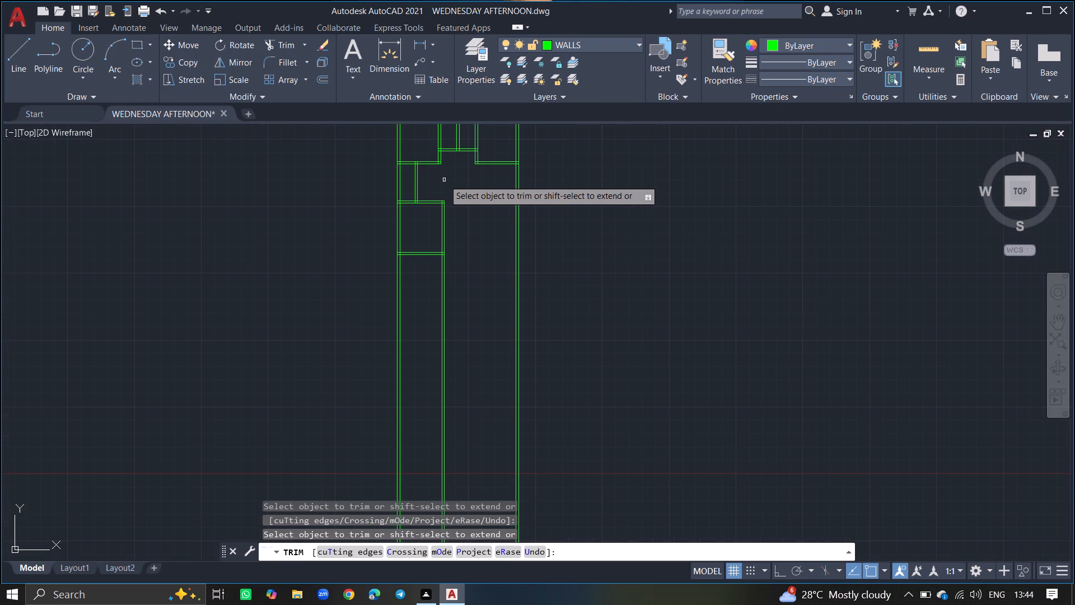
{"action": "scroll", "coordinate": [444, 180], "scroll_direction": "down", "scroll_amount": 1, "text": "ctrl"}
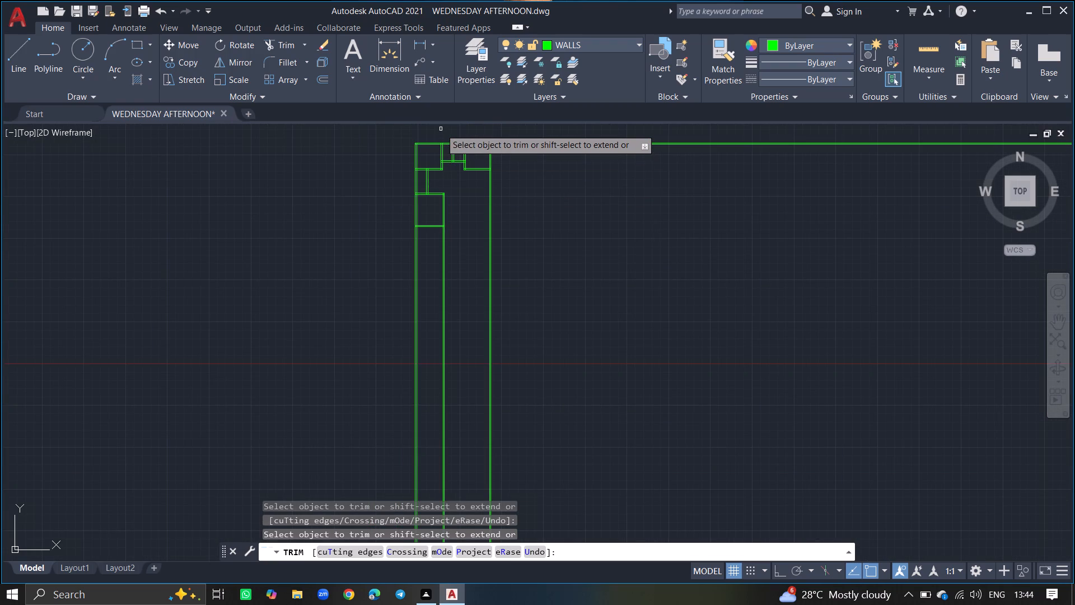
{"action": "scroll", "coordinate": [441, 129], "scroll_direction": "up", "scroll_amount": 4, "text": "ctrl"}
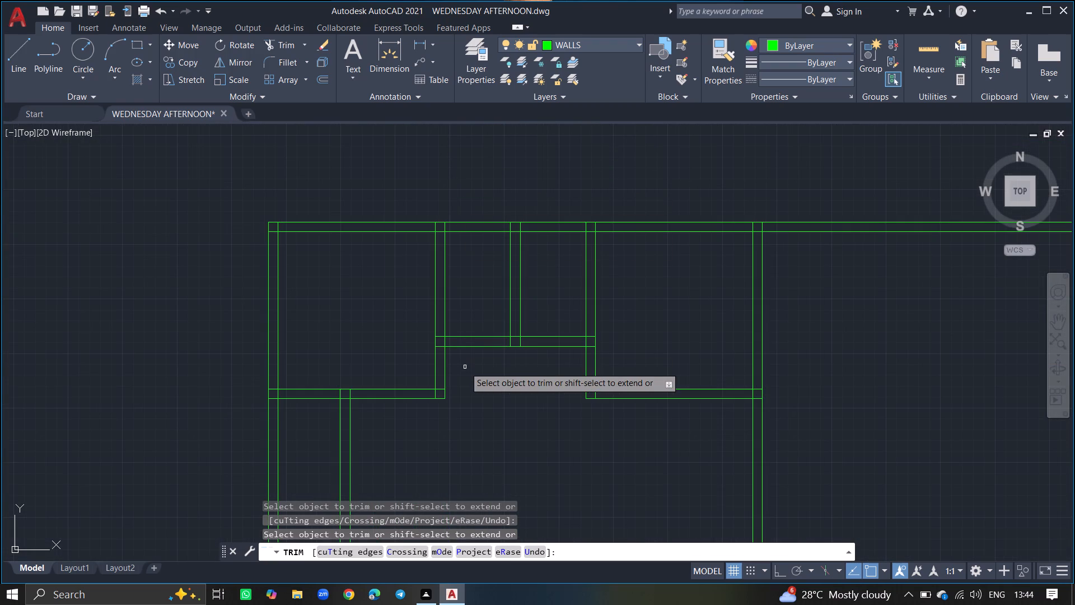
{"action": "key", "text": "Return"}
{"action": "scroll", "coordinate": [465, 367], "scroll_direction": "down", "scroll_amount": 6, "text": "ctrl"}
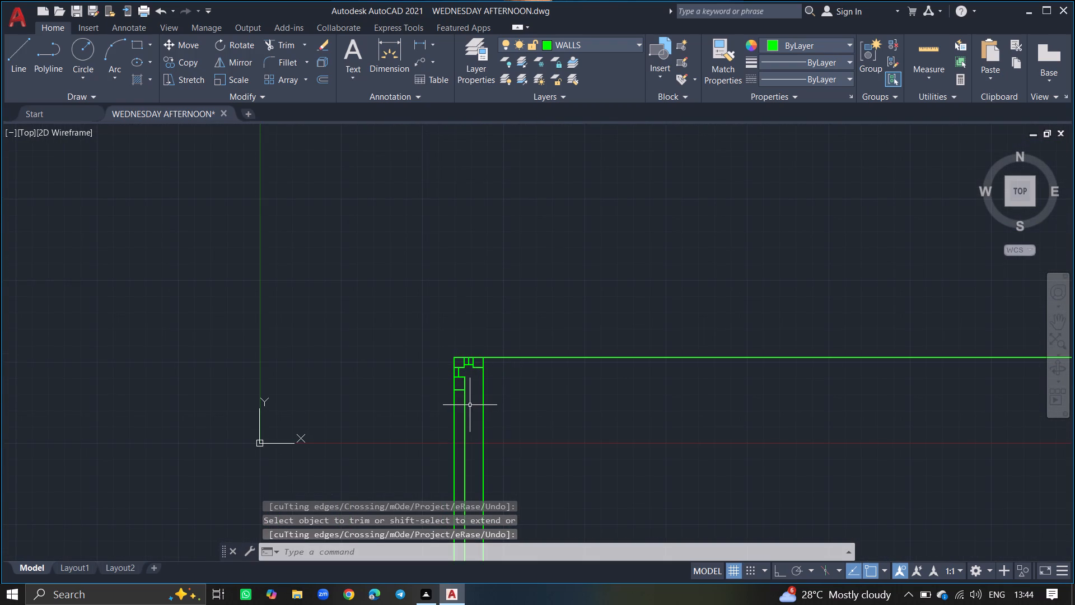
{"action": "scroll", "coordinate": [469, 405], "scroll_direction": "up", "scroll_amount": 4, "text": "ctrl"}
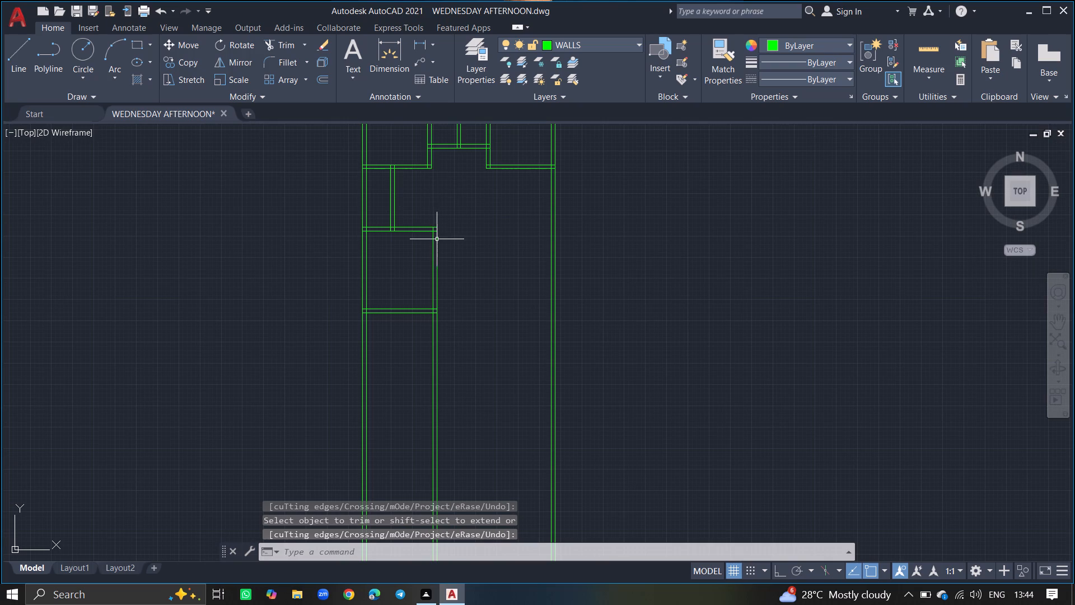
{"action": "scroll", "coordinate": [437, 241], "scroll_direction": "up", "scroll_amount": 1, "text": "ctrl"}
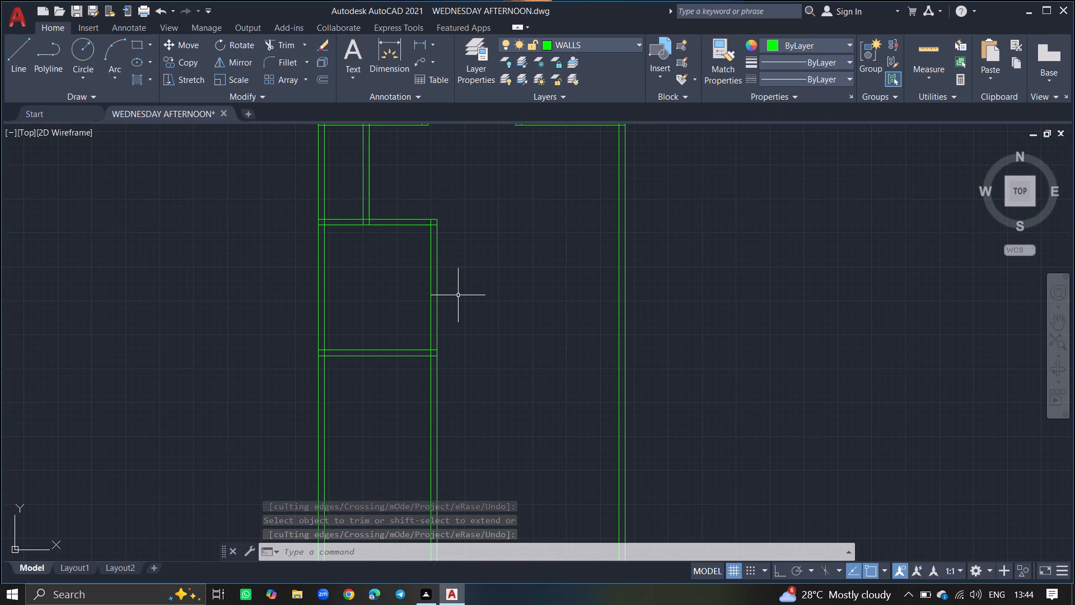
Offset the right-hand line of the trimmed vertical wall 5' to the right, into the plan.
{"action": "type", "text": "OFFSET"}
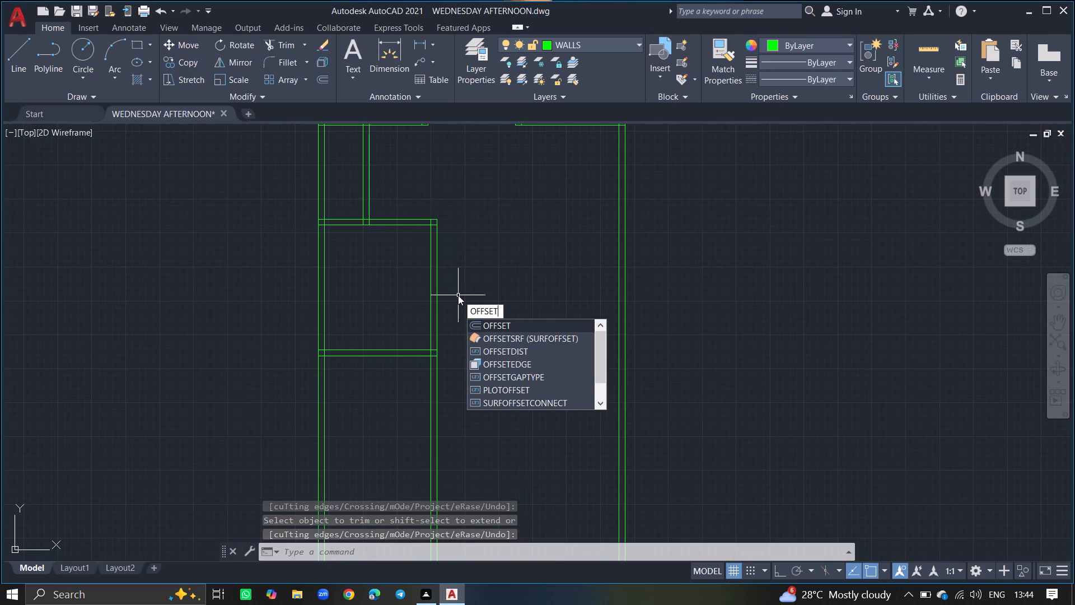
{"action": "key", "text": "Return"}
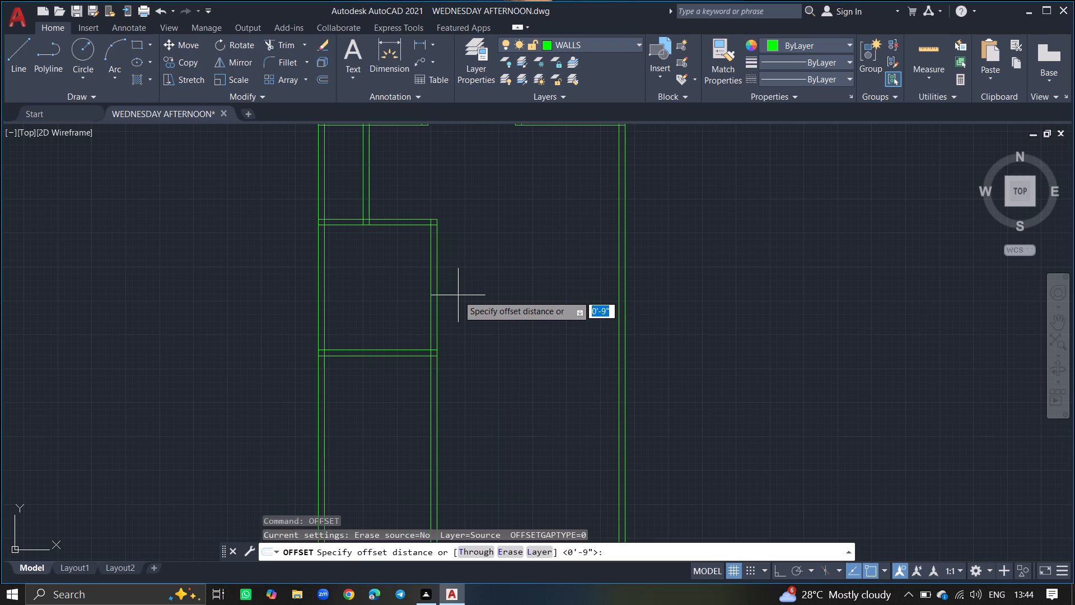
{"action": "key", "text": "5"}
{"action": "key", "text": "apostrophe"}
{"action": "key", "text": "Return"}
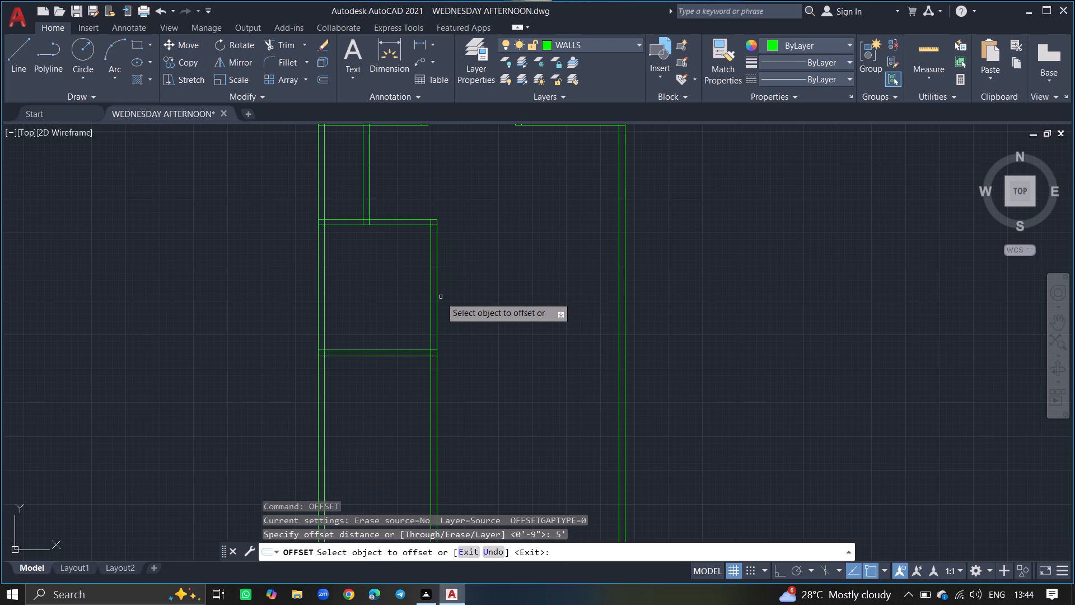
{"action": "left_click_drag", "start_coordinate": [437, 299], "coordinate": [459, 301]}
{"action": "left_click", "coordinate": [459, 301]}
{"action": "scroll", "coordinate": [459, 301], "scroll_direction": "up", "scroll_amount": 1, "text": "ctrl"}
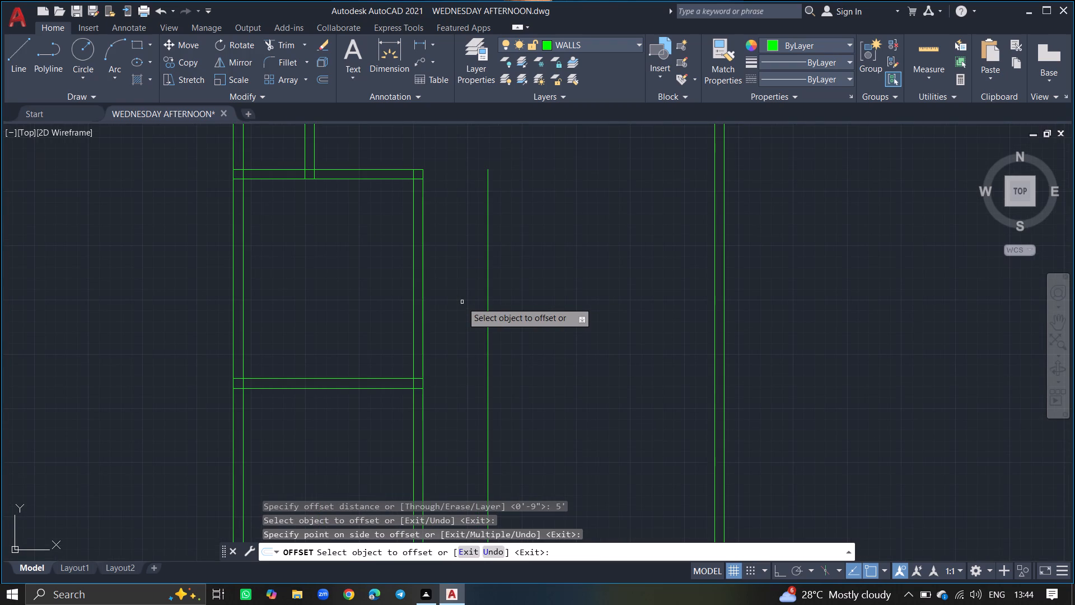
{"action": "key", "text": "Return"}
{"action": "scroll", "coordinate": [462, 302], "scroll_direction": "up", "scroll_amount": 1, "text": "ctrl"}
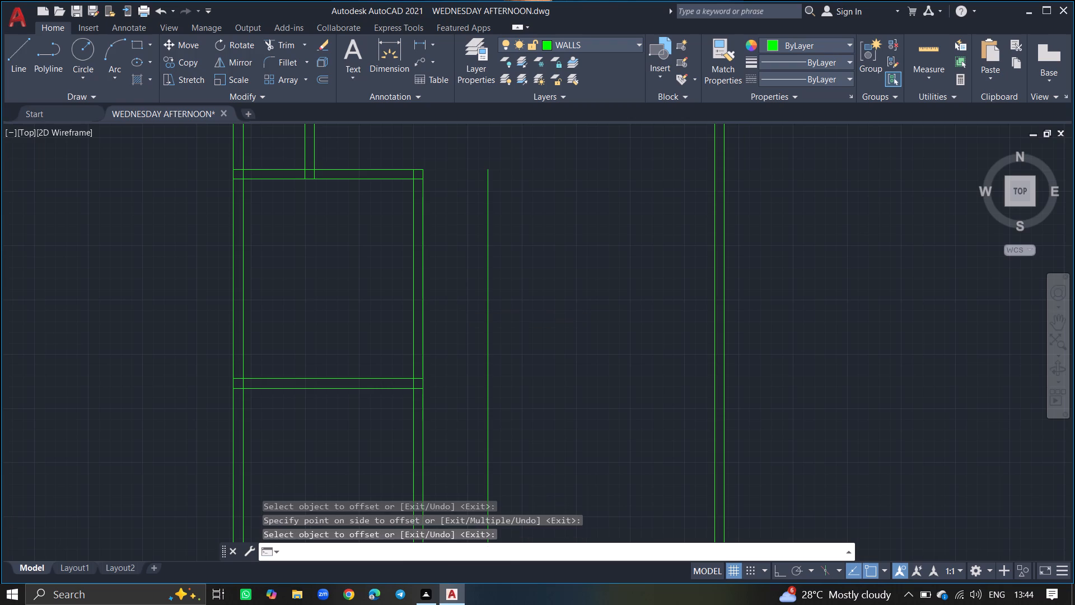
Offset the new vertical line 9" to the right to form the second wall's thickness.
{"action": "type", "text": "OFFSET"}
{"action": "key", "text": "Return"}
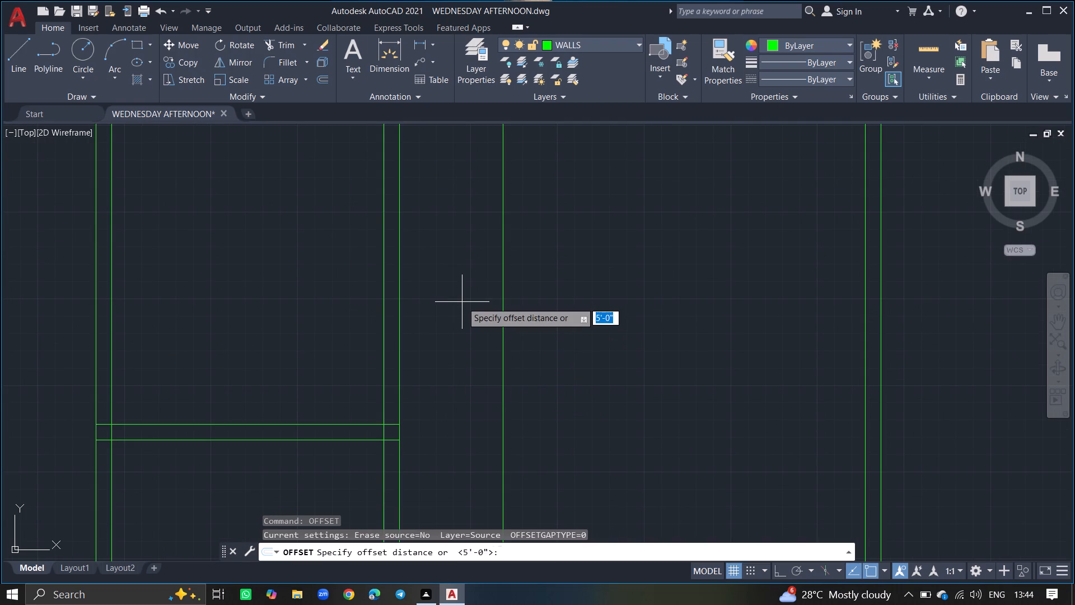
{"action": "key", "text": "9"}
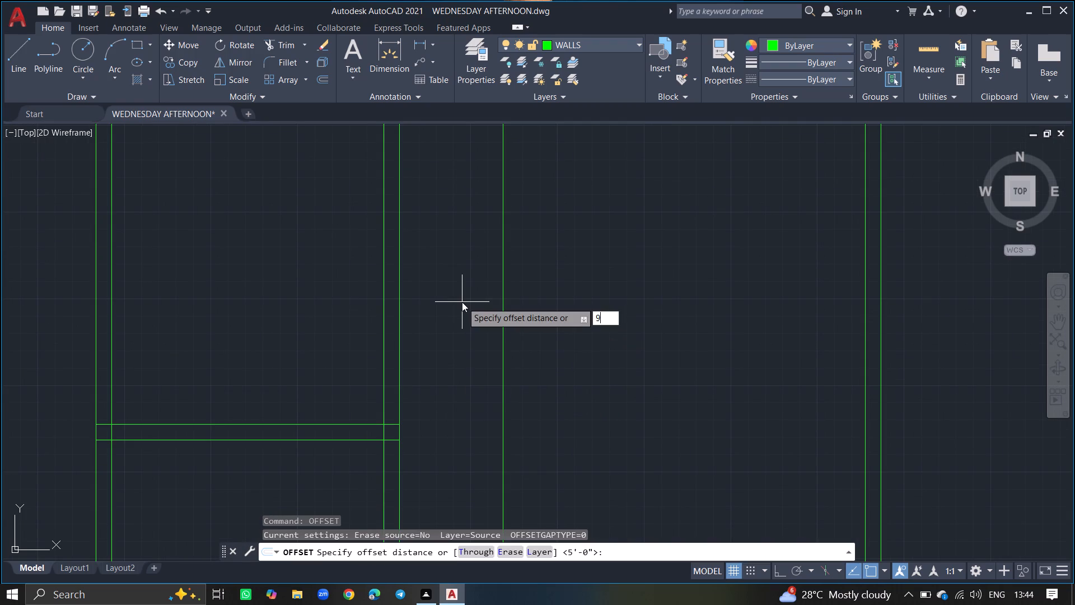
{"action": "key", "text": "shift+quotedbl"}
{"action": "key", "text": "Return"}
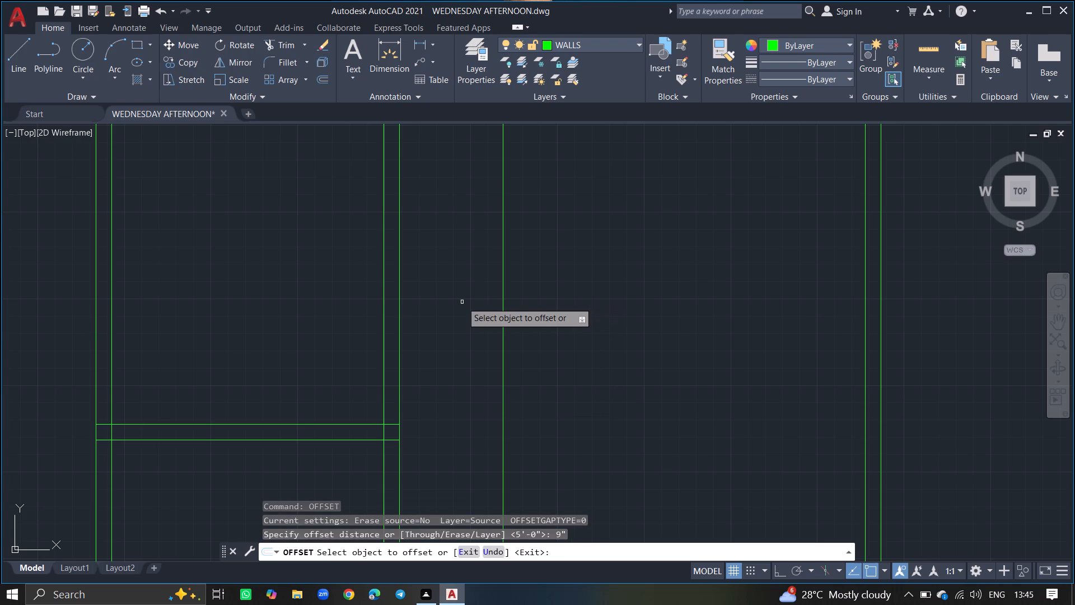
{"action": "left_click", "coordinate": [503, 309]}
{"action": "left_click", "coordinate": [539, 313]}
{"action": "key", "text": "Return"}
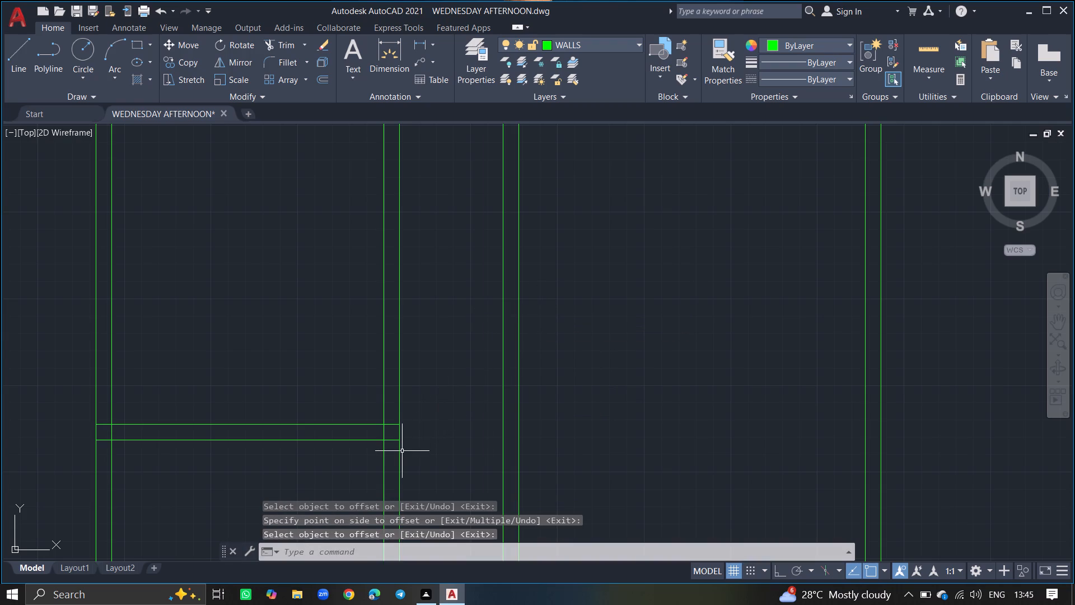
Extend both lines of the lower horizontal wall across the plan to the outer line of the right-hand exterior wall.
{"action": "type", "text": "EX"}
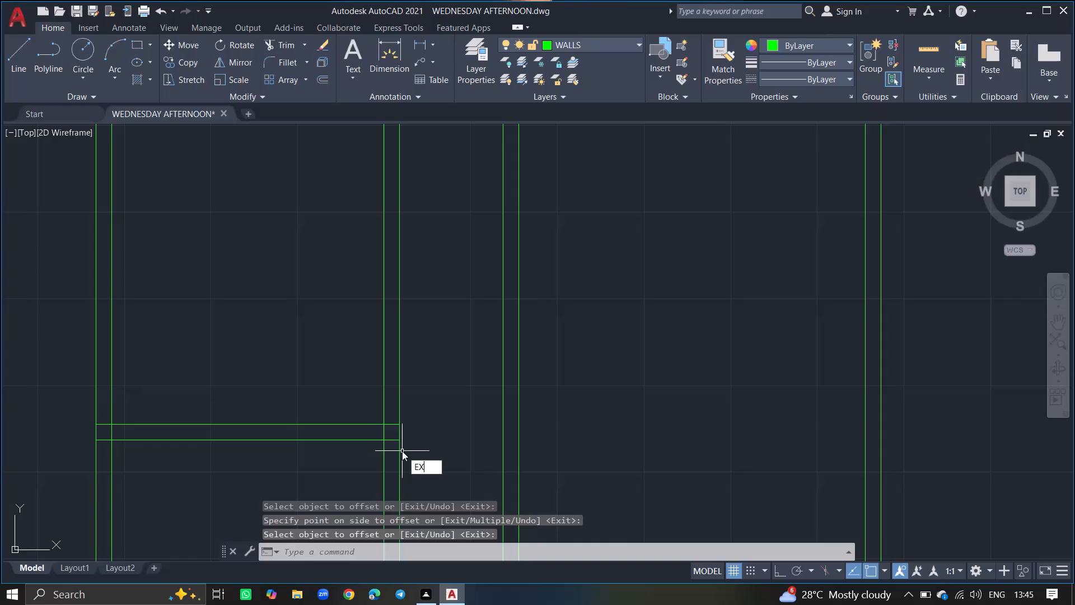
{"action": "key", "text": "Return"}
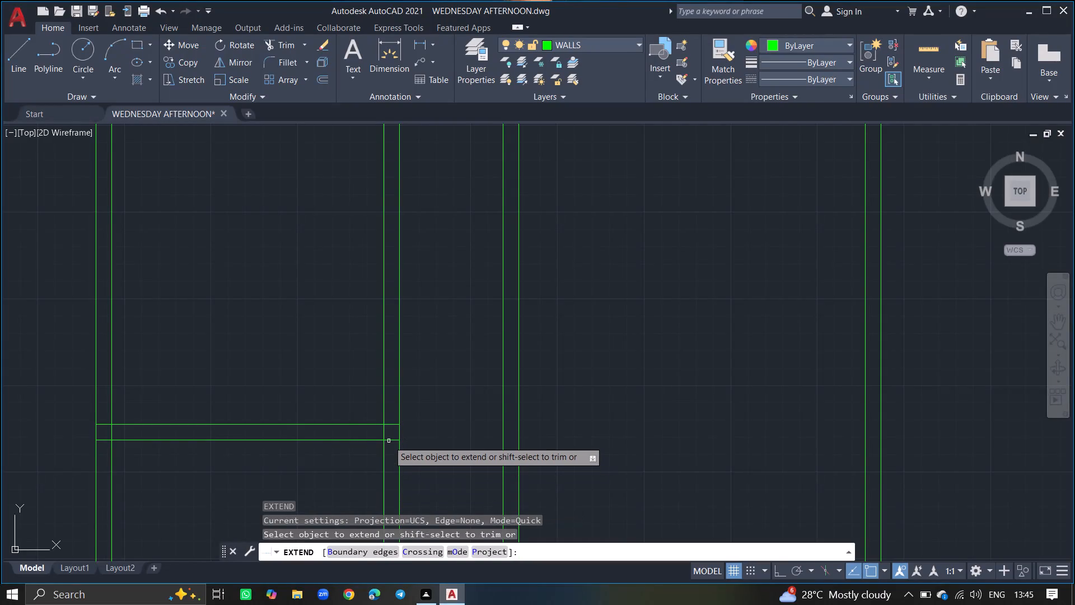
{"action": "left_click", "coordinate": [389, 440]}
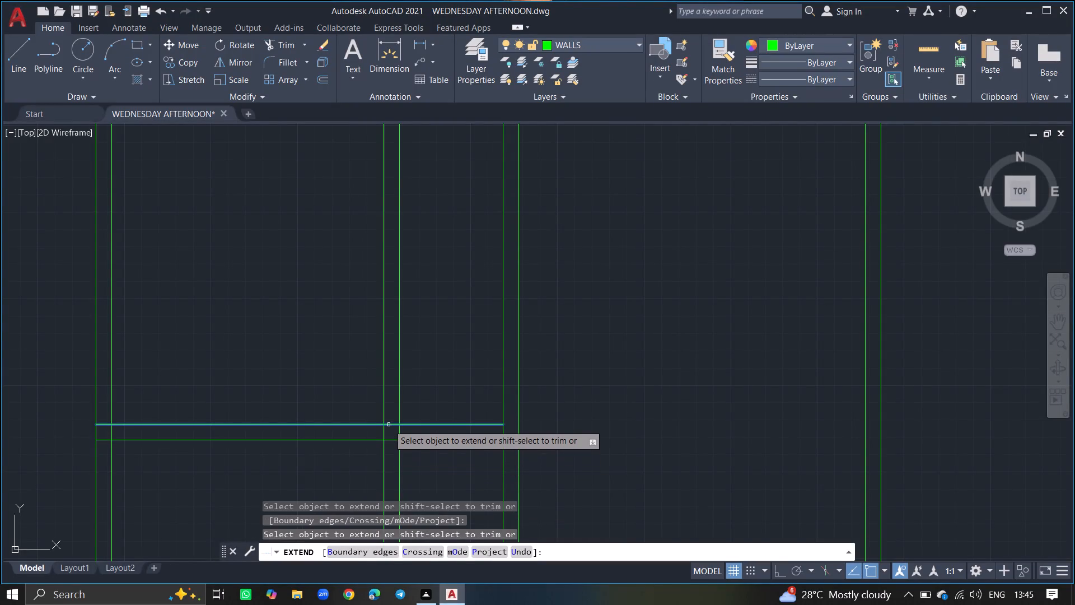
{"action": "left_click_drag", "start_coordinate": [389, 425], "coordinate": [396, 424]}
{"action": "left_click_drag", "start_coordinate": [396, 424], "coordinate": [407, 438]}
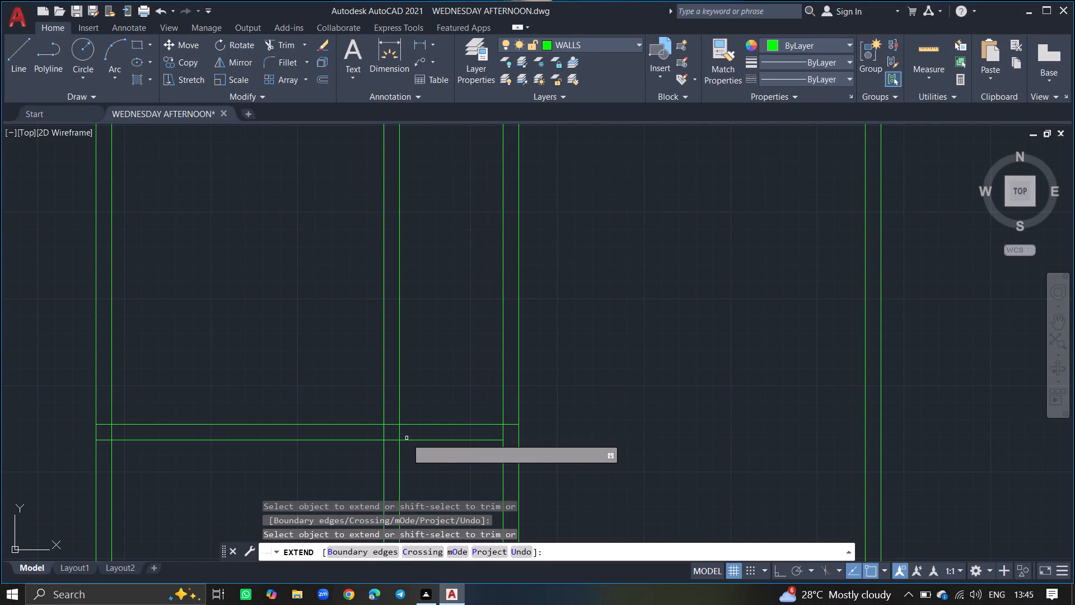
{"action": "left_click_drag", "start_coordinate": [407, 438], "coordinate": [412, 443]}
{"action": "left_click", "coordinate": [412, 443]}
{"action": "left_click", "coordinate": [423, 434]}
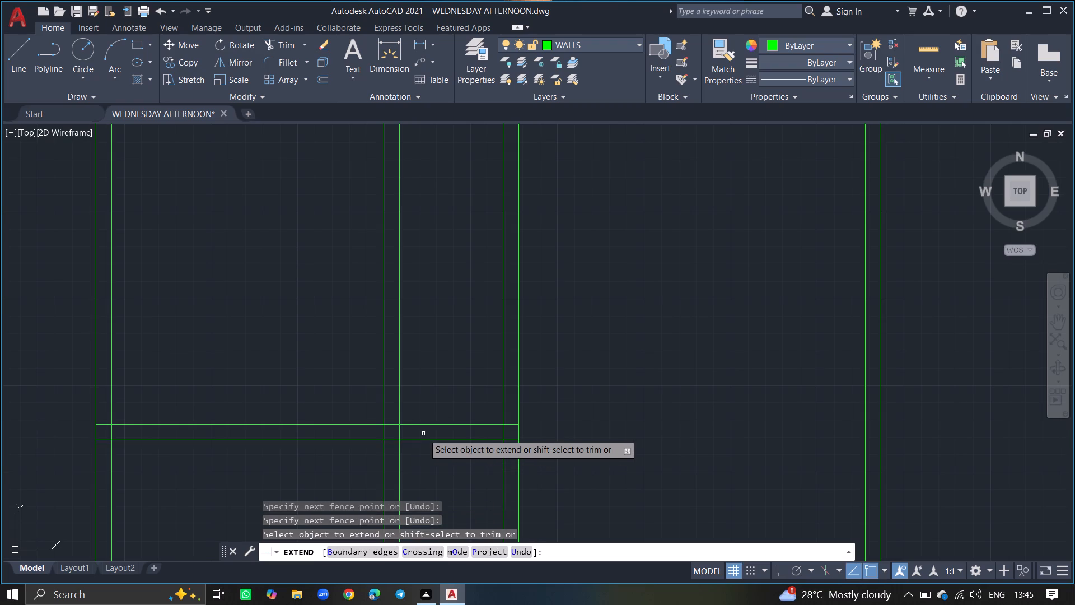
{"action": "left_click", "coordinate": [427, 440]}
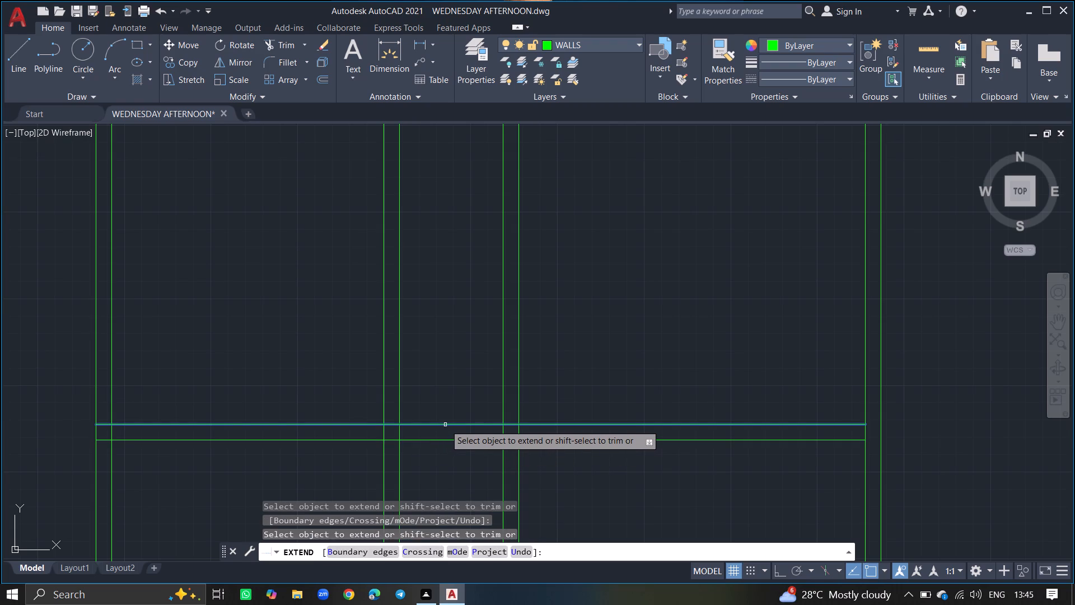
{"action": "left_click", "coordinate": [445, 425]}
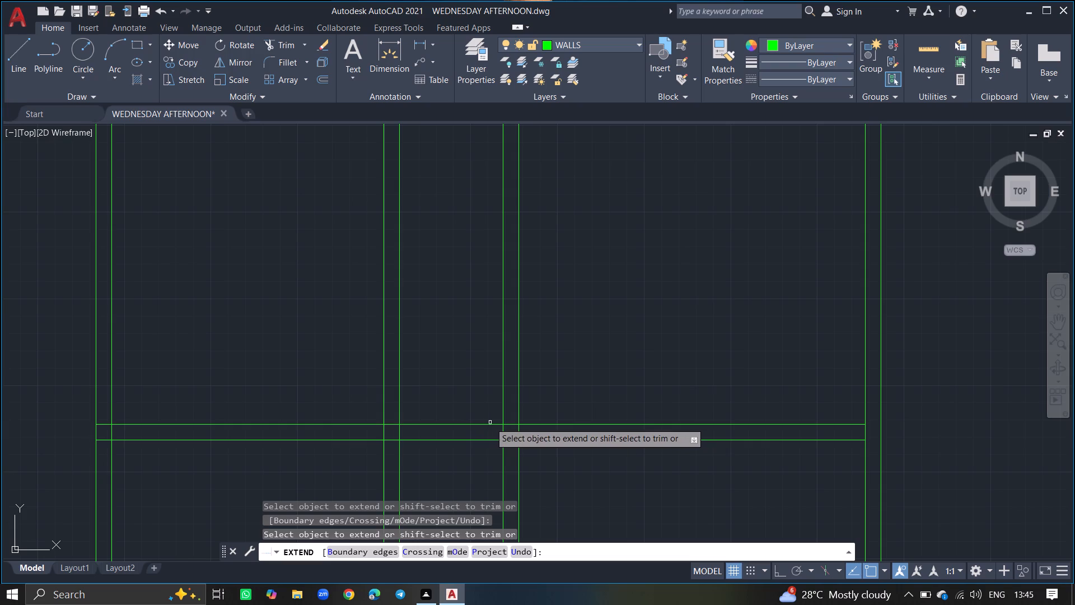
{"action": "left_click", "coordinate": [574, 424]}
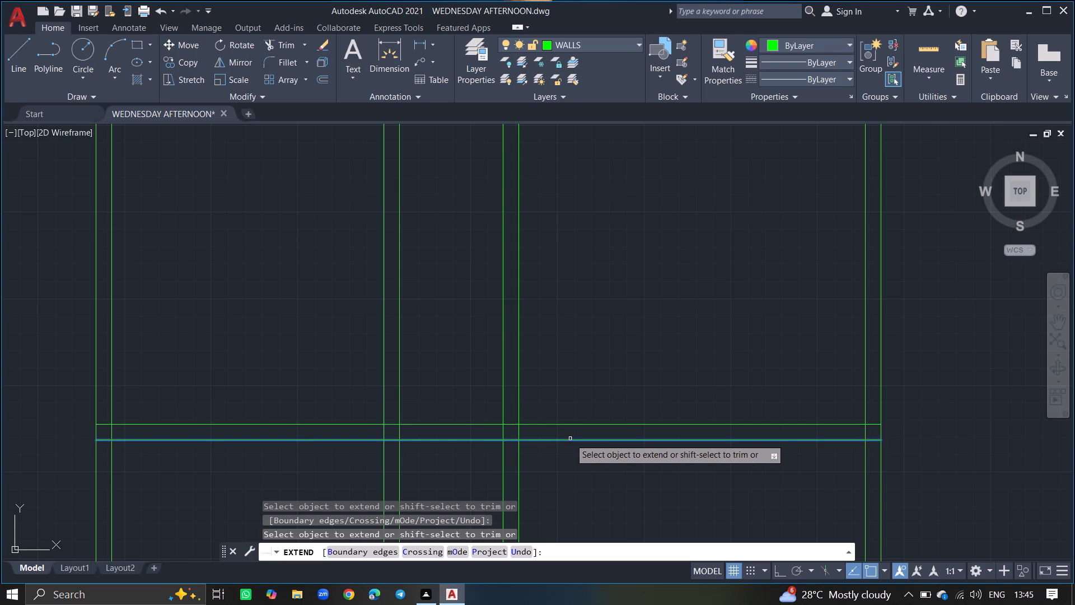
{"action": "left_click", "coordinate": [569, 439]}
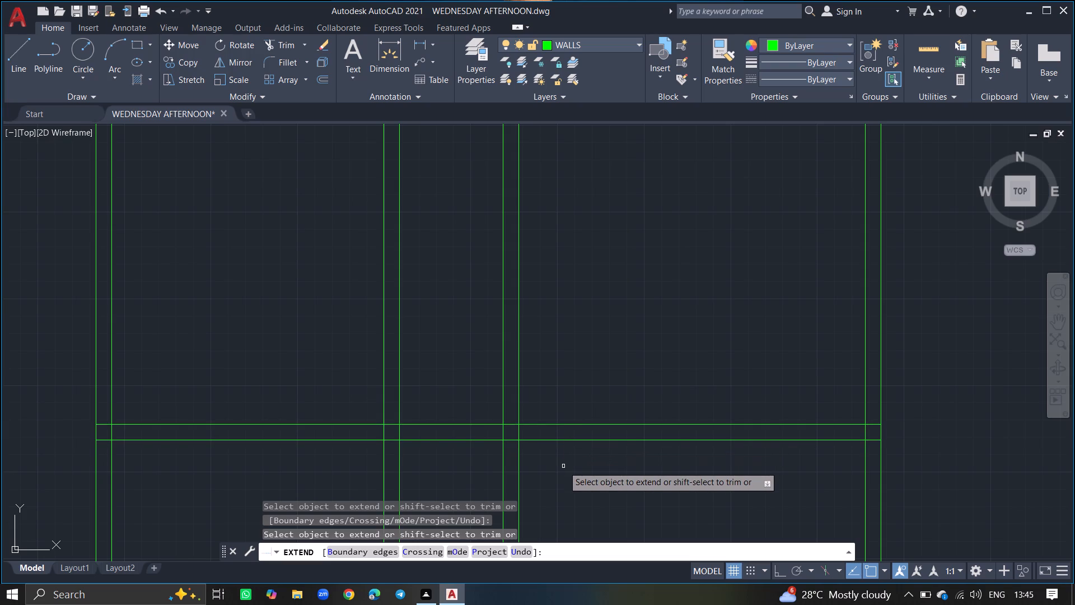
{"action": "key", "text": "Return"}
Trim both lines of the two inner vertical walls where they run below the extended horizontal wall.
{"action": "scroll", "coordinate": [563, 466], "scroll_direction": "down", "scroll_amount": 5, "text": "ctrl"}
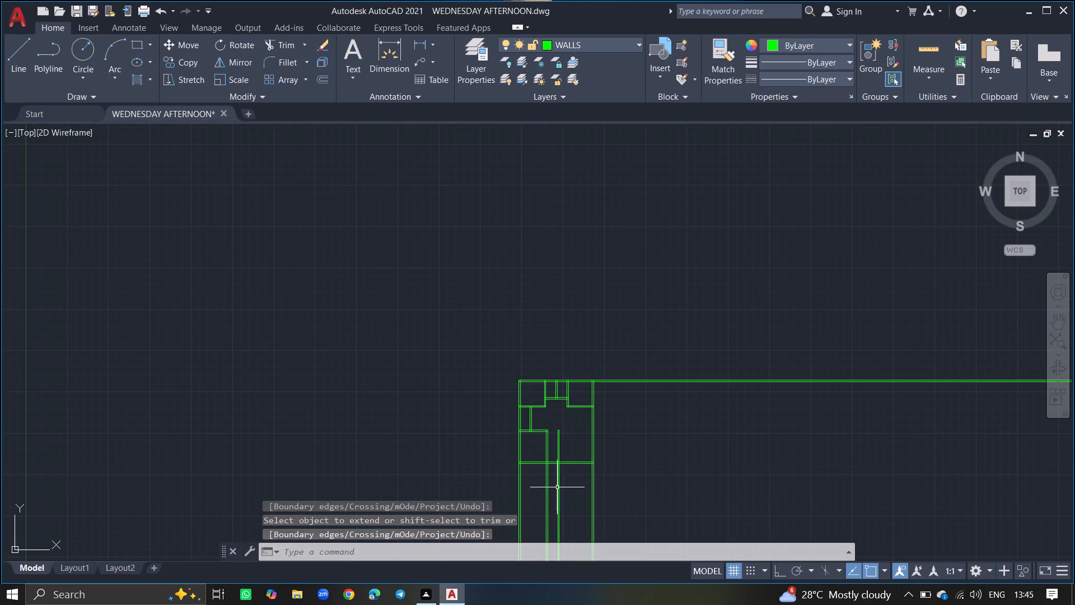
{"action": "scroll", "coordinate": [556, 491], "scroll_direction": "up", "scroll_amount": 3, "text": "ctrl"}
{"action": "type", "text": "TR"}
{"action": "type", "text": "IM"}
{"action": "key", "text": "Return"}
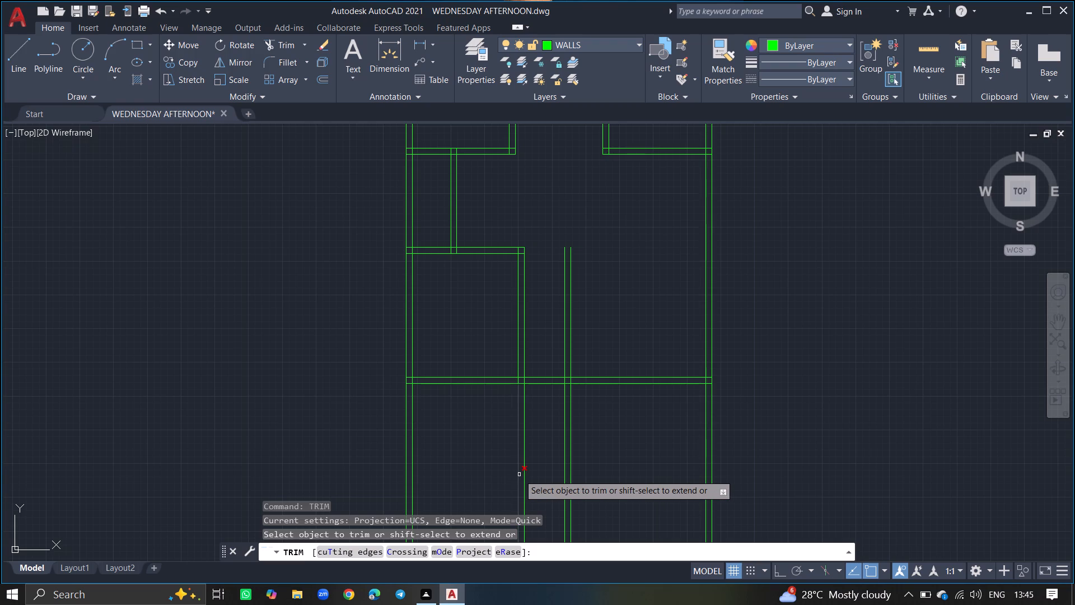
{"action": "left_click", "coordinate": [519, 474]}
{"action": "left_click", "coordinate": [524, 474]}
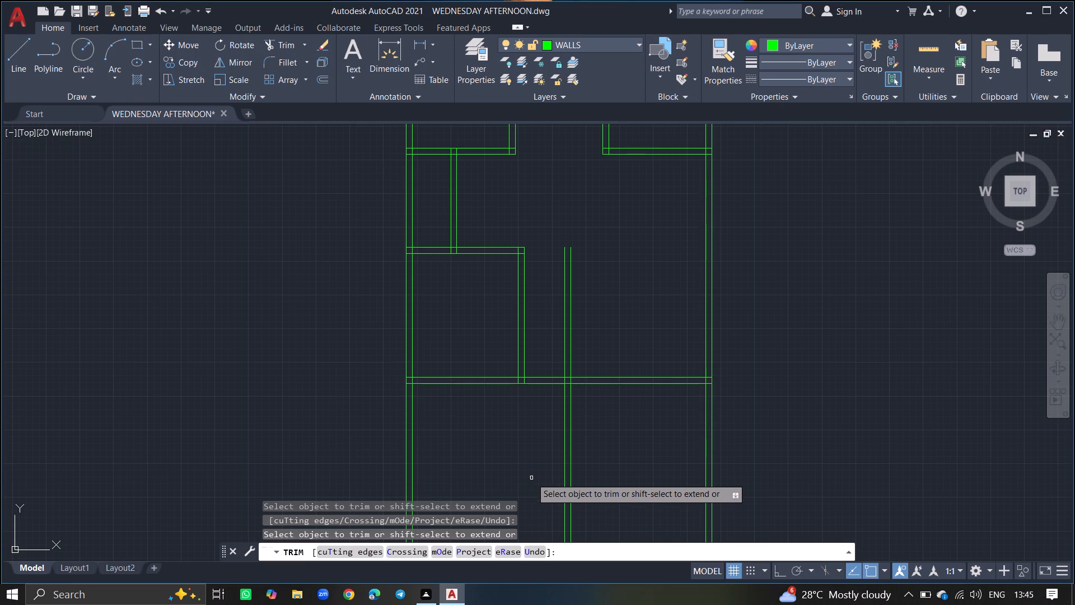
{"action": "left_click", "coordinate": [563, 477]}
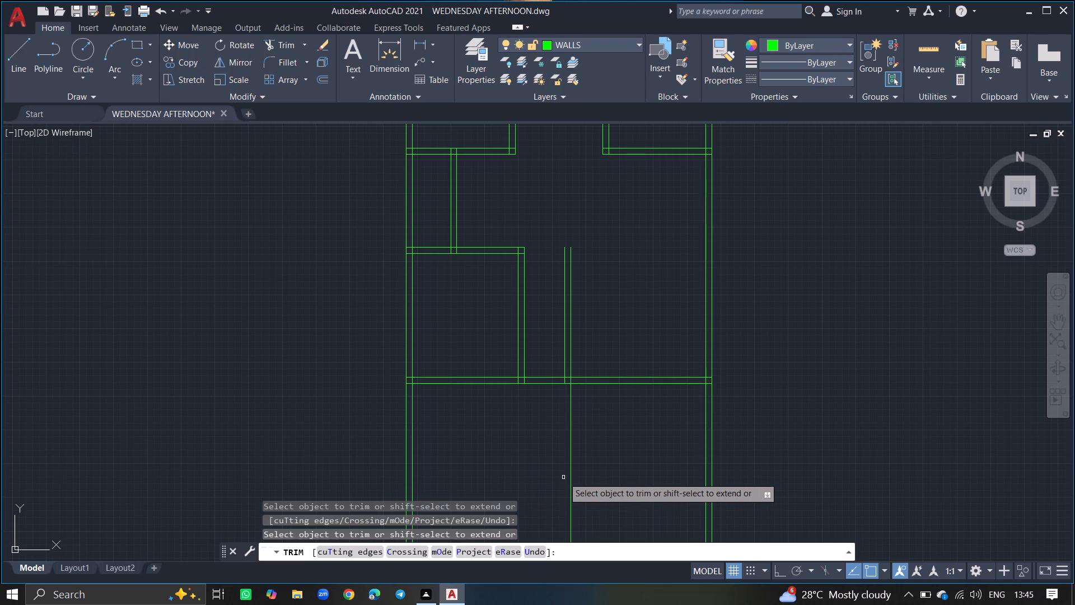
{"action": "left_click", "coordinate": [571, 479]}
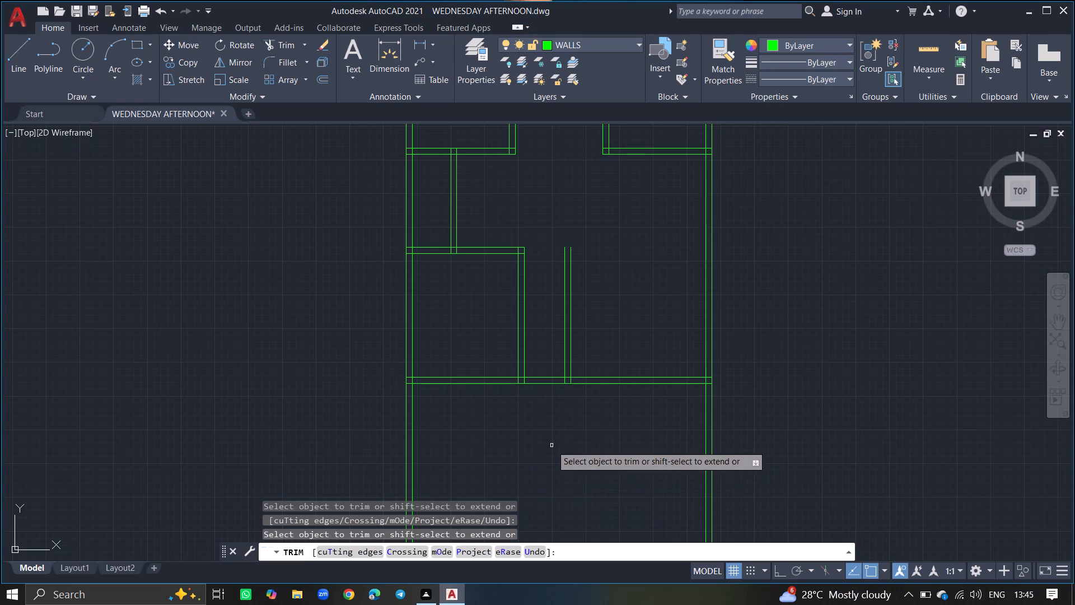
{"action": "key", "text": "Return"}
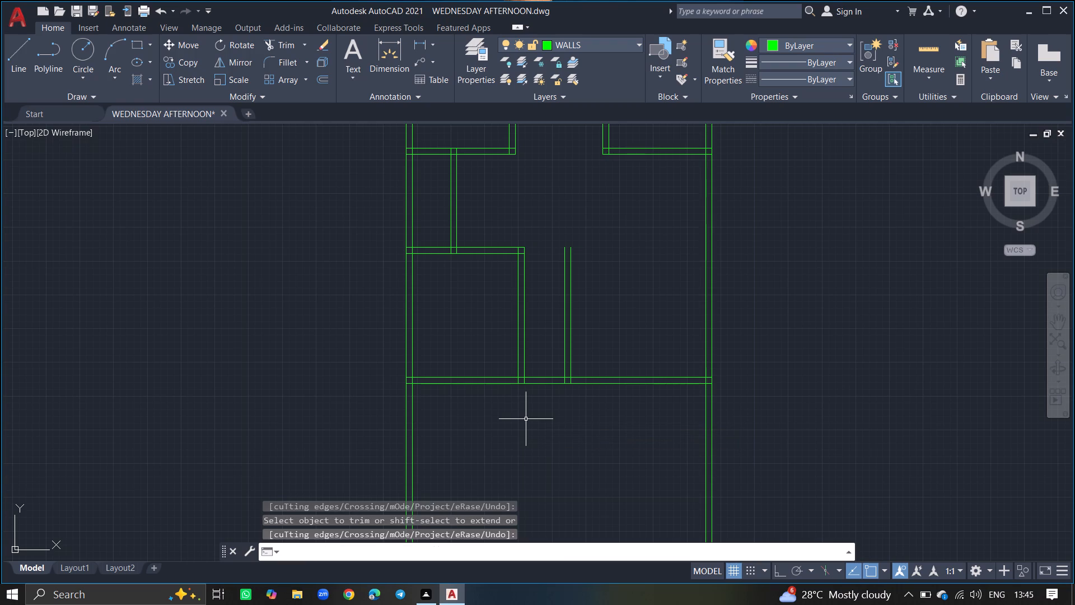
Offset the upper line of the extended horizontal wall 9' upward, into the plan.
{"action": "type", "text": "OFF"}
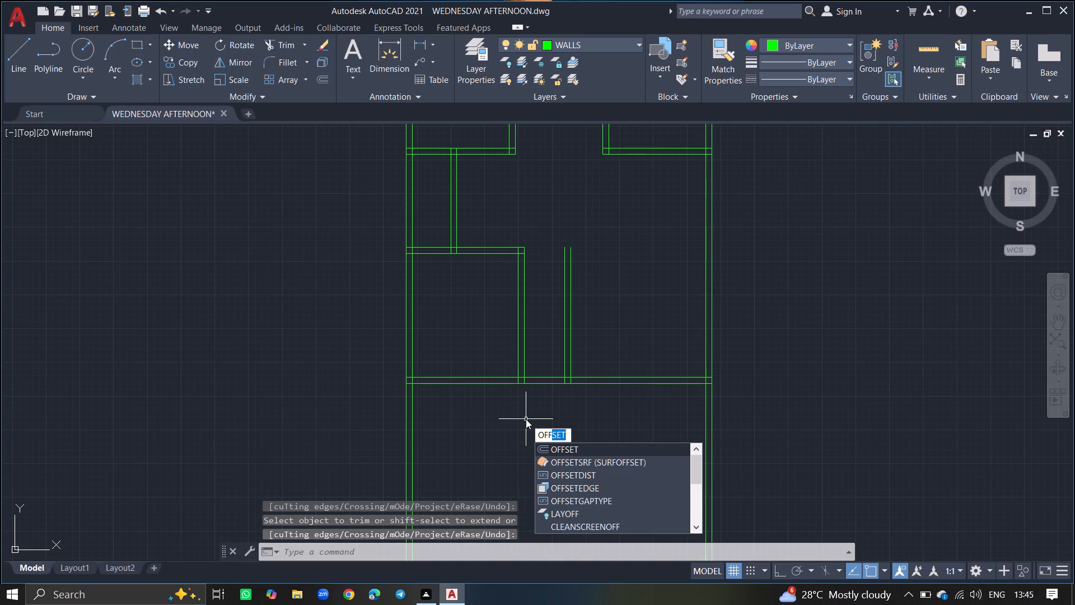
{"action": "type", "text": "SET"}
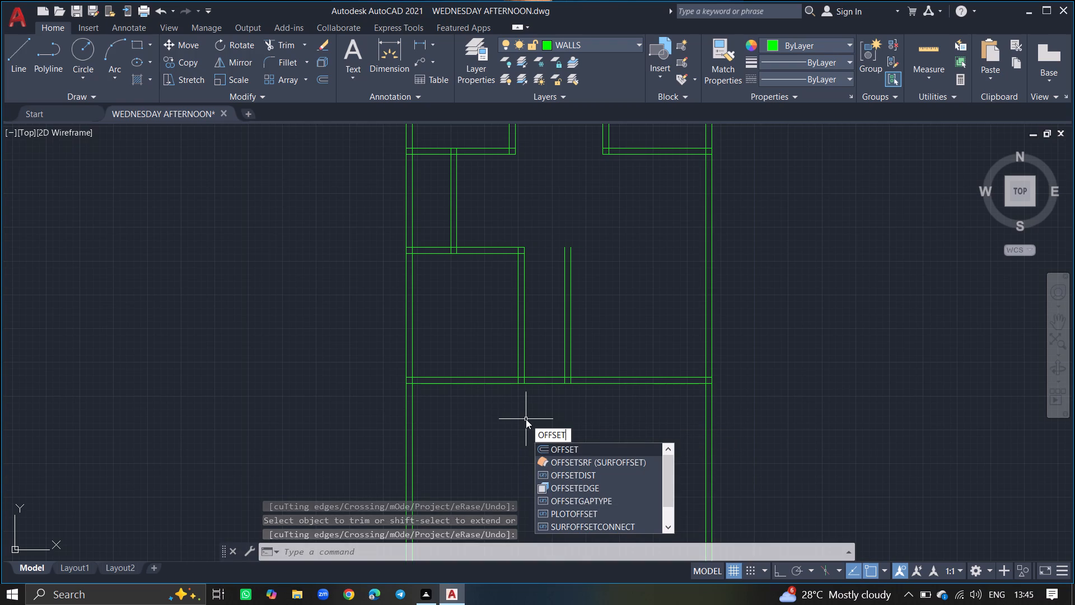
{"action": "key", "text": "Return"}
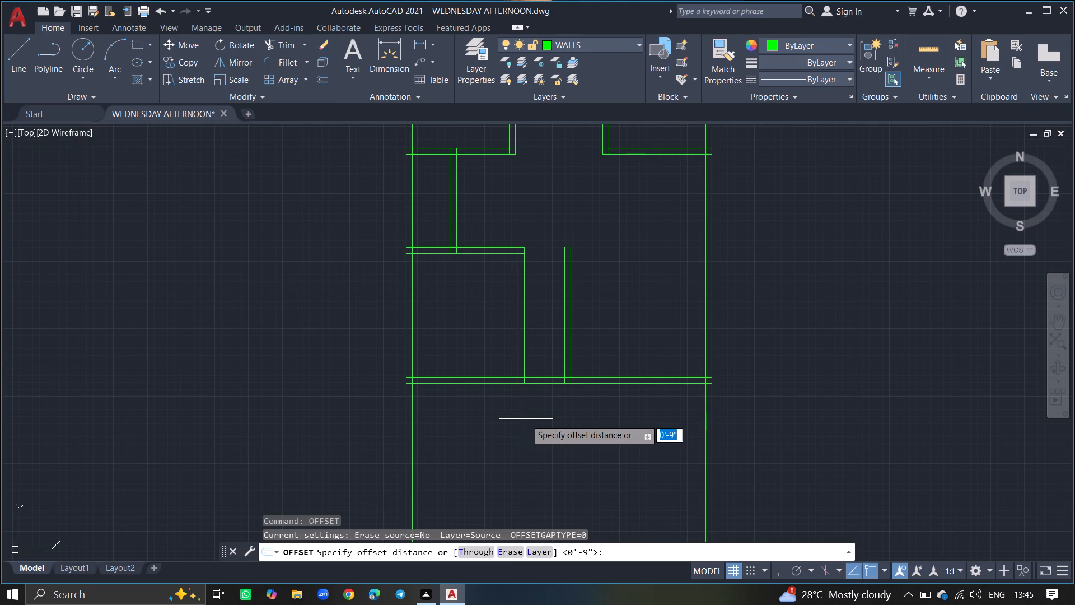
{"action": "key", "text": "9"}
{"action": "key", "text": "apostrophe"}
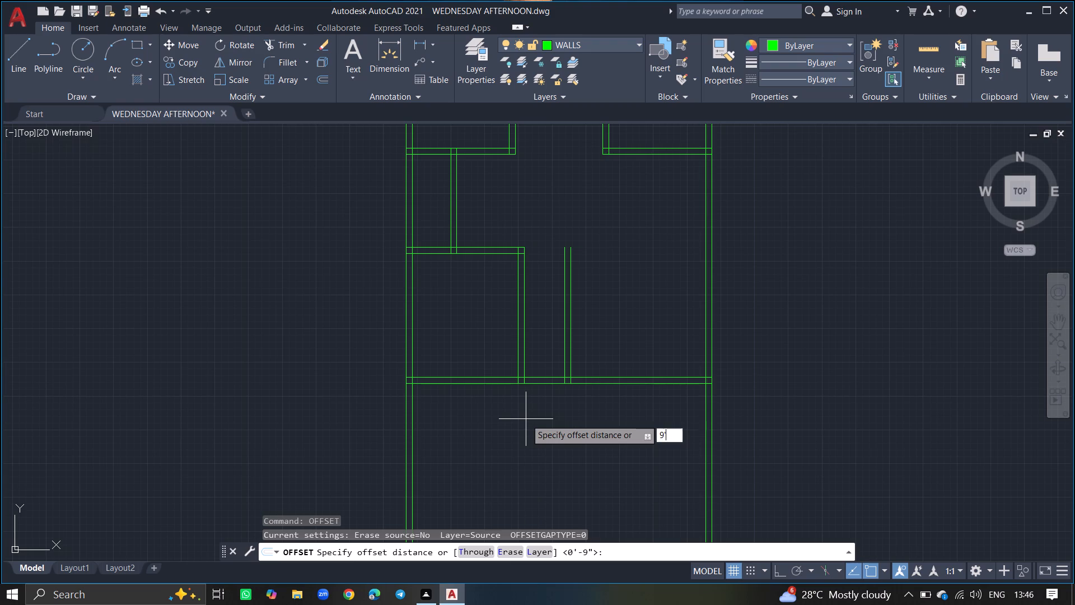
{"action": "key", "text": "Return"}
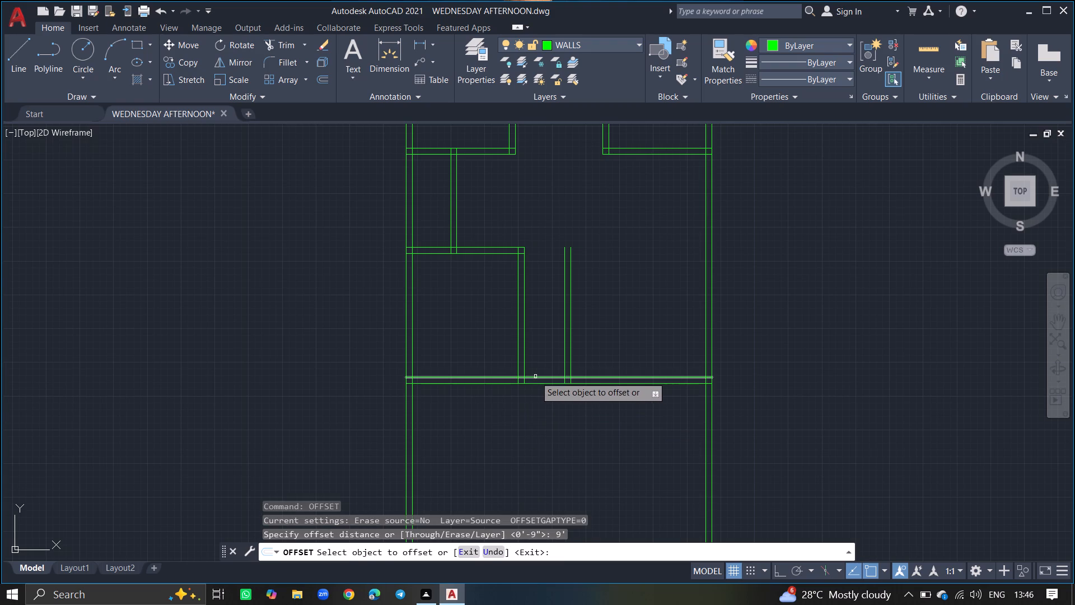
{"action": "left_click", "coordinate": [535, 376]}
{"action": "left_click", "coordinate": [532, 323]}
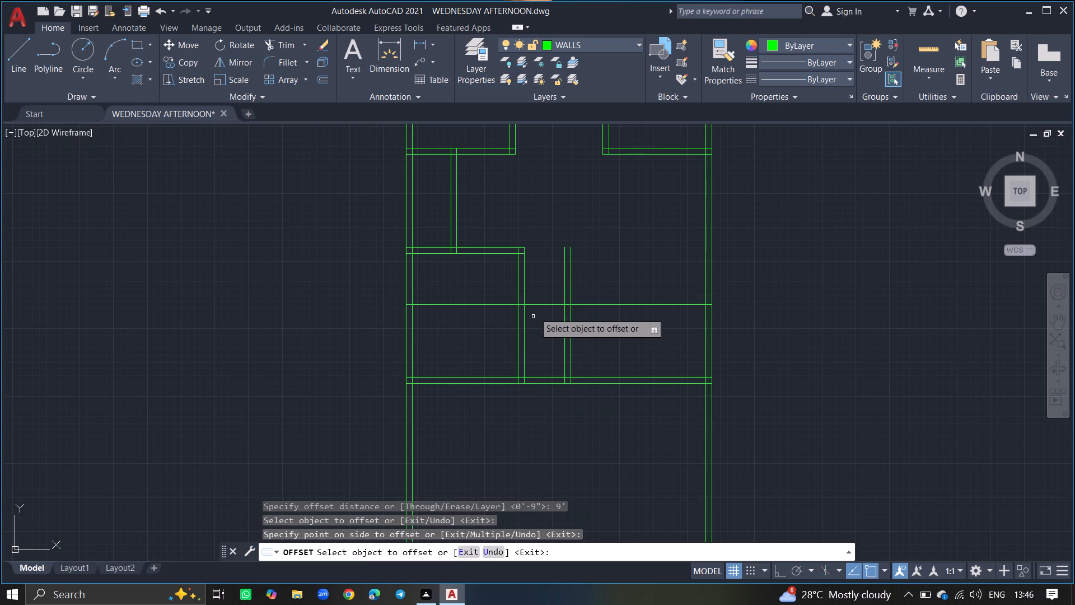
{"action": "scroll", "coordinate": [543, 281], "scroll_direction": "up", "scroll_amount": 3, "text": "ctrl"}
{"action": "key", "text": "Return"}
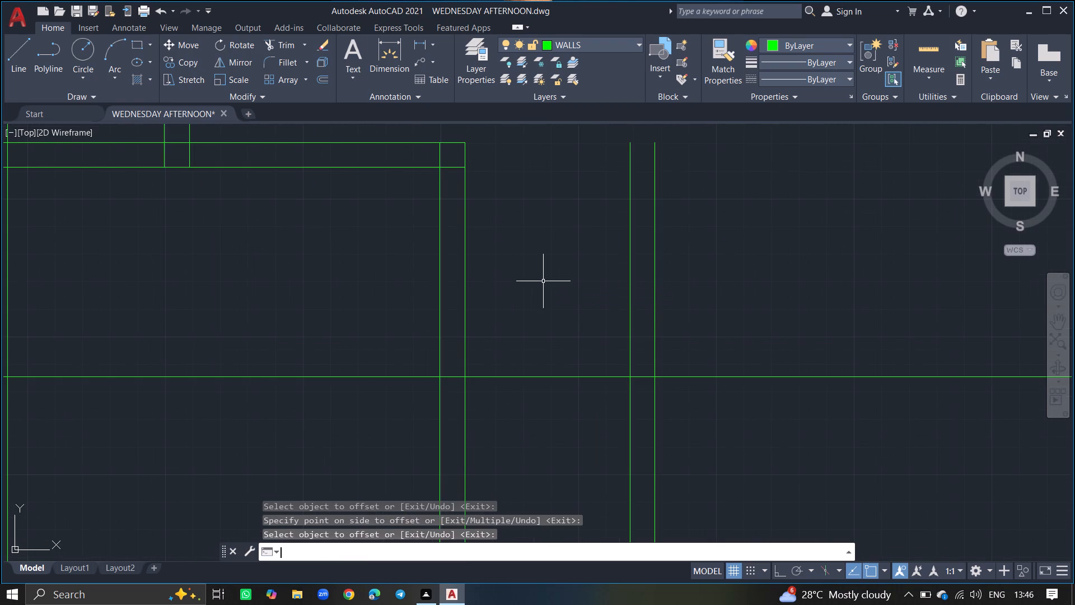
Offset the new horizontal line 9" upward to form the wall's thickness.
{"action": "type", "text": "OFF"}
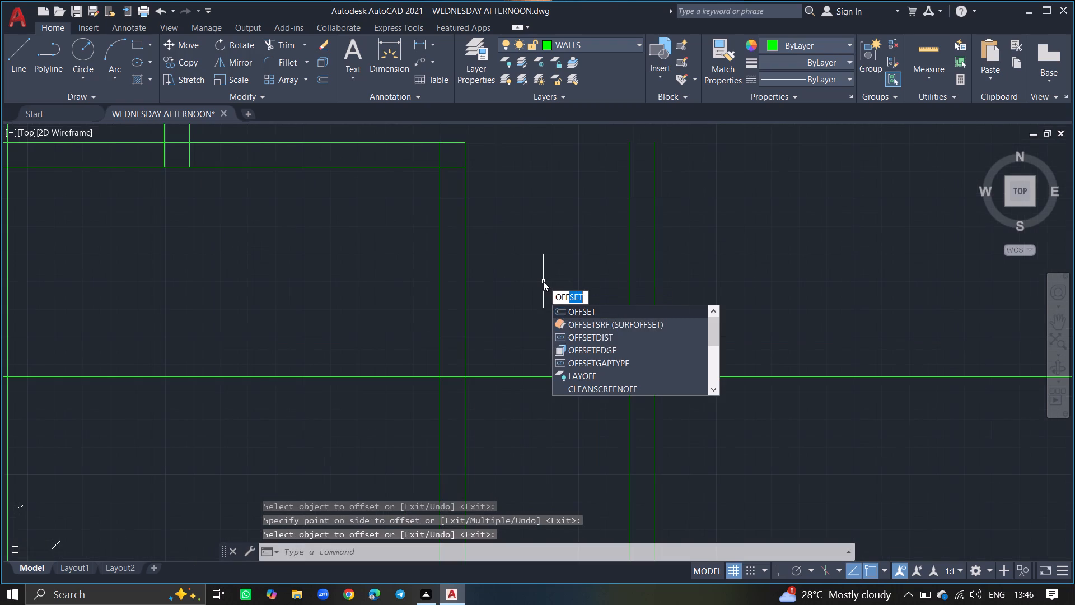
{"action": "type", "text": "SET"}
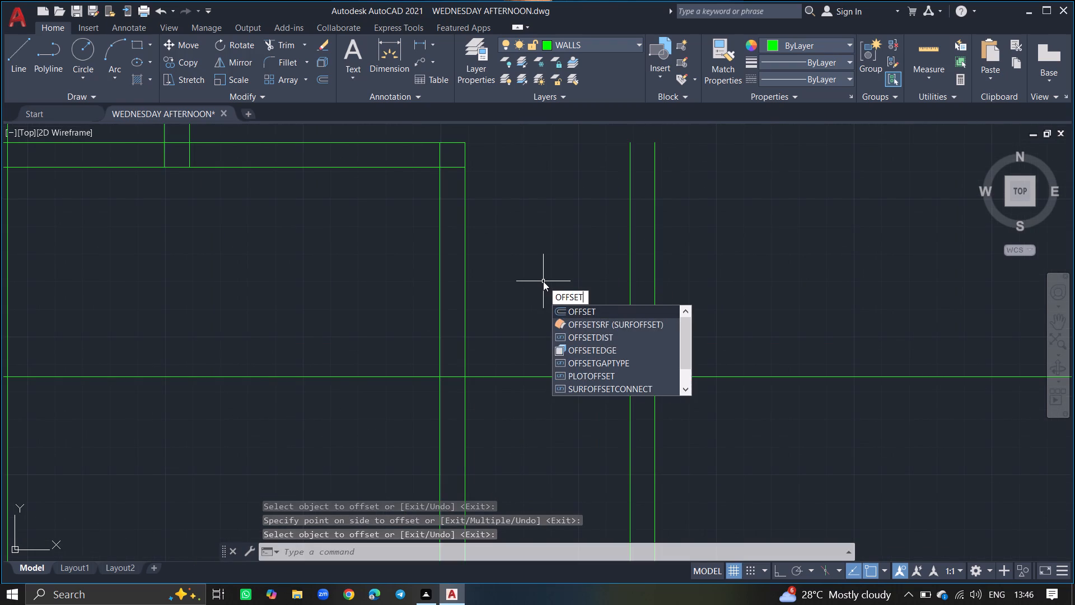
{"action": "key", "text": "Return"}
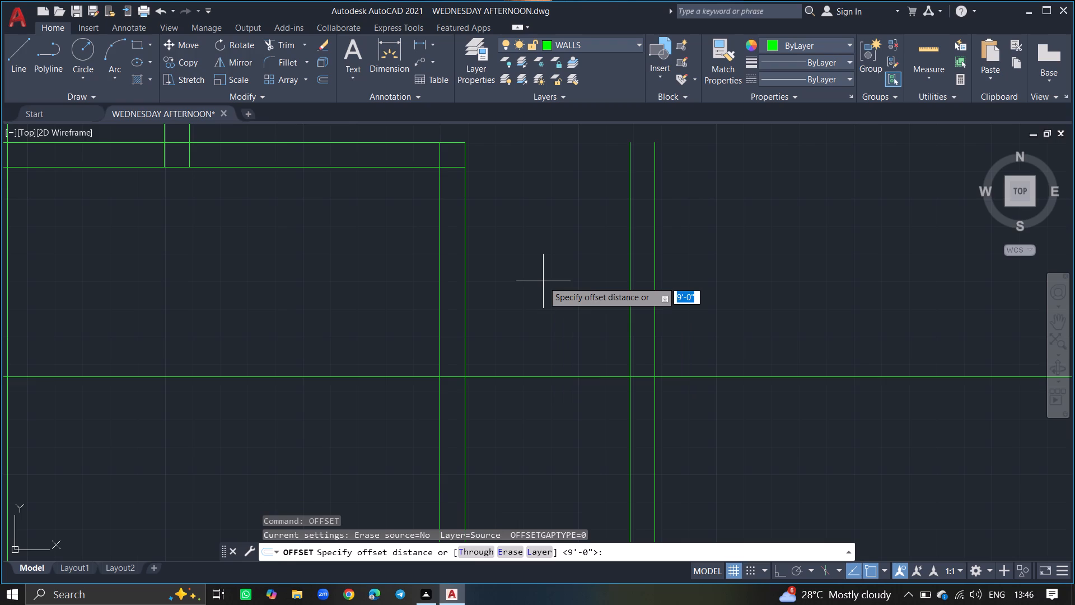
{"action": "key", "text": "9"}
{"action": "key", "text": "shift+quotedbl"}
{"action": "key", "text": "Return"}
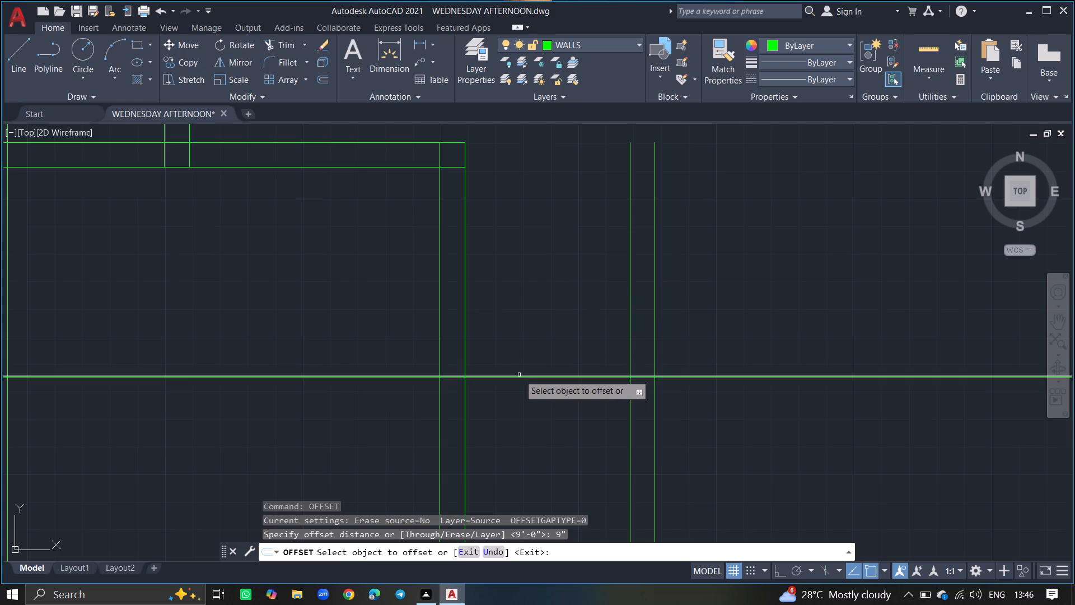
{"action": "left_click_drag", "start_coordinate": [519, 375], "coordinate": [537, 317]}
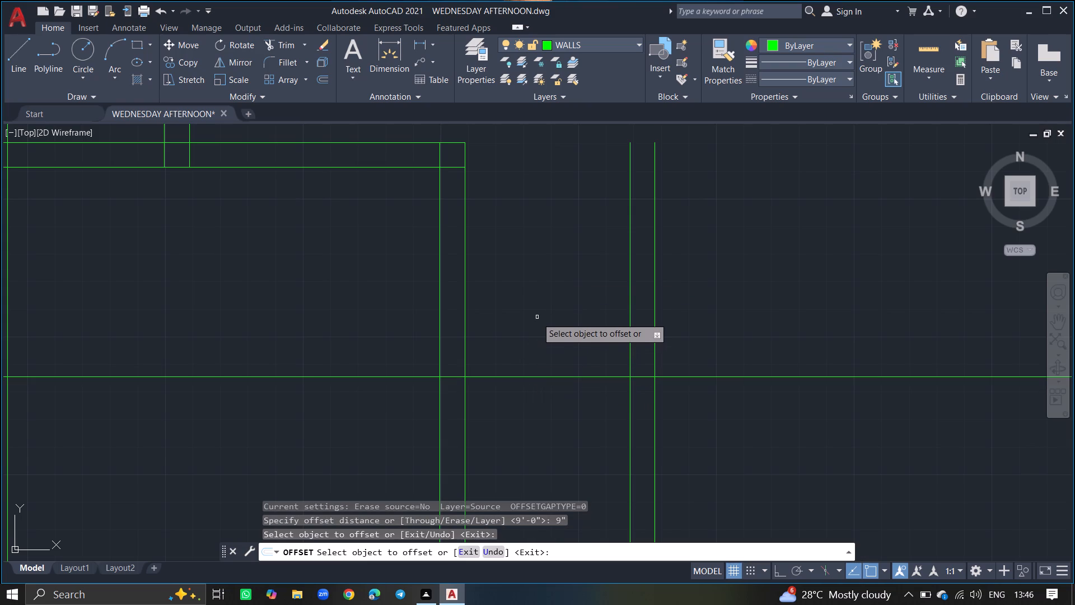
{"action": "left_click", "coordinate": [527, 375]}
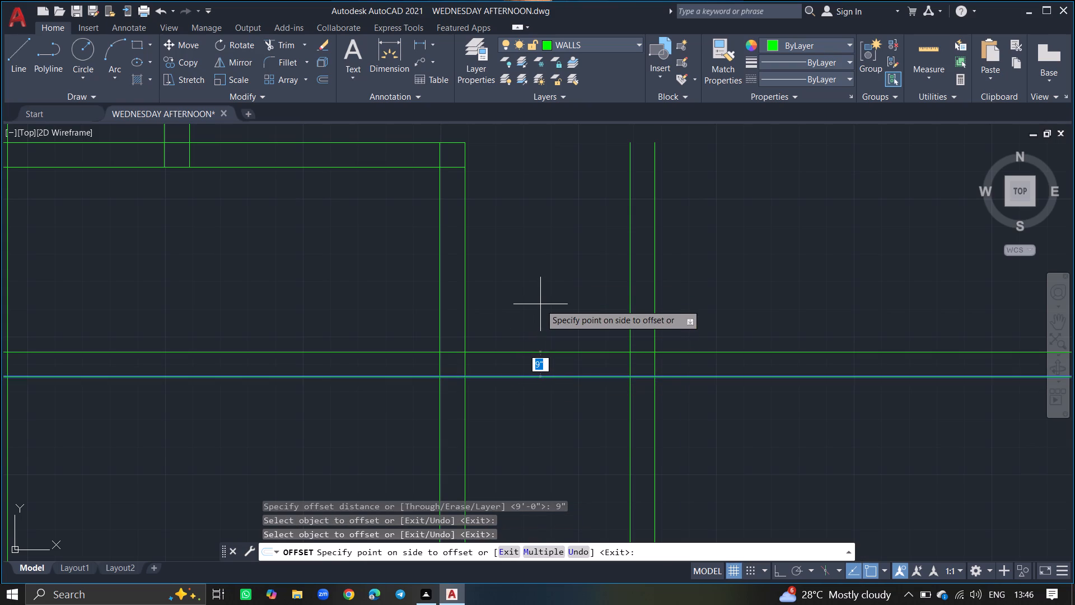
{"action": "key", "text": "Return"}
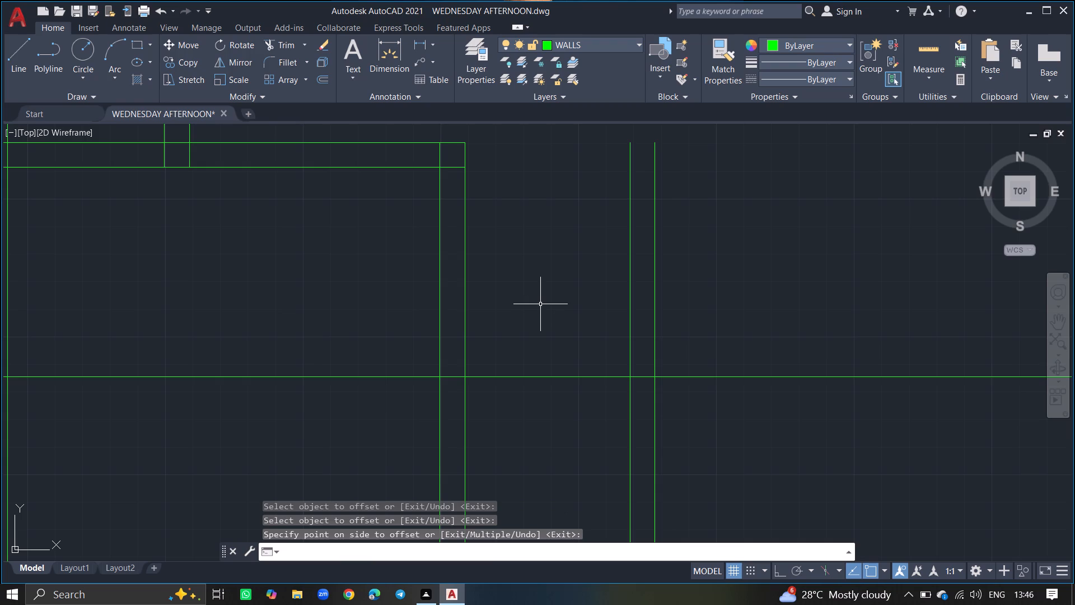
{"action": "type", "text": "OFFSET"}
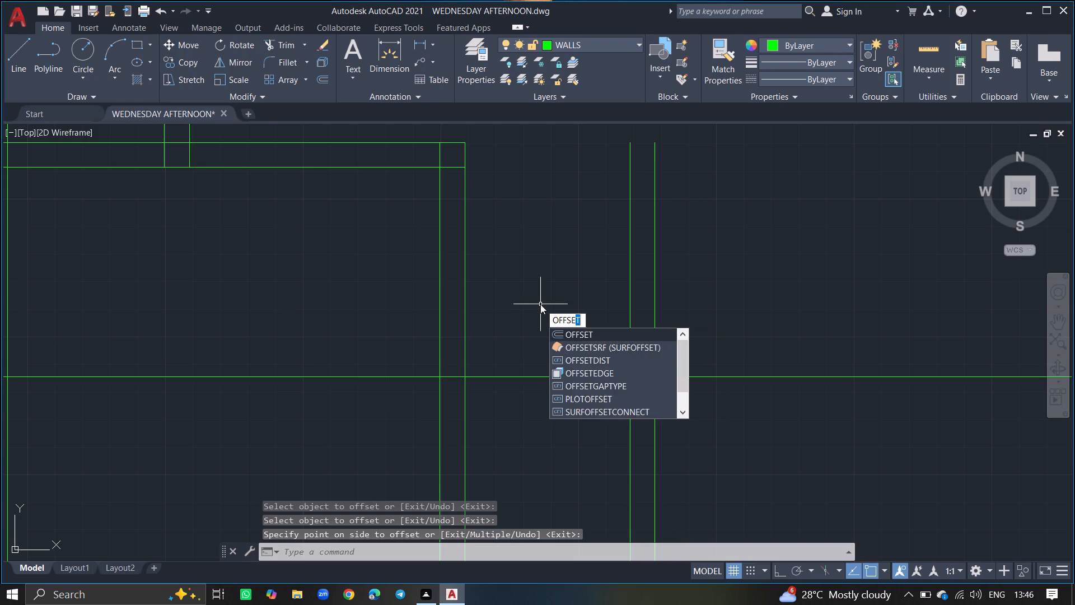
{"action": "key", "text": "Return"}
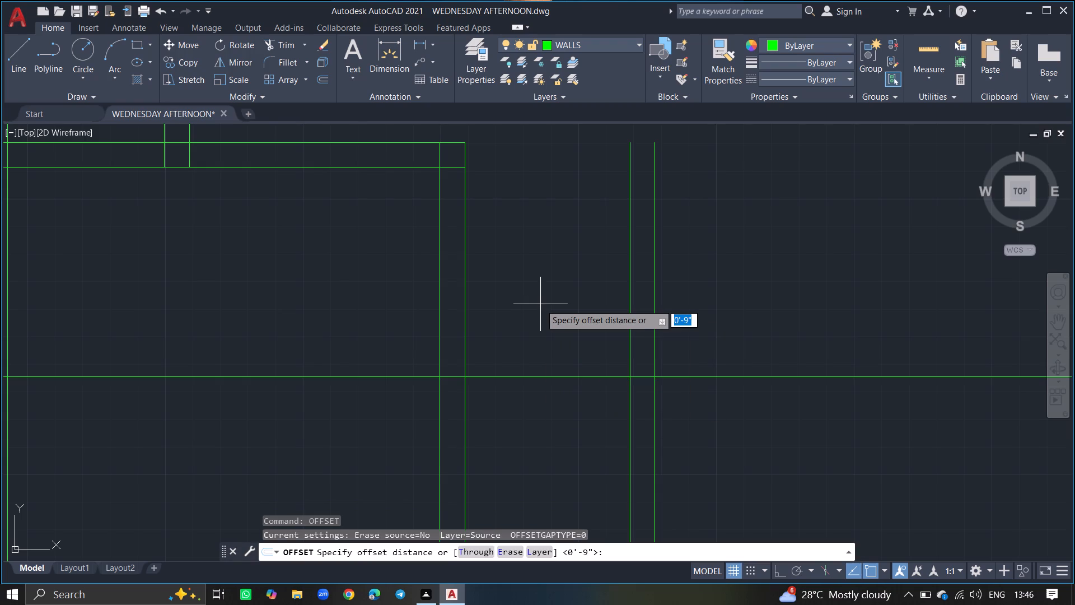
{"action": "key", "text": "Return"}
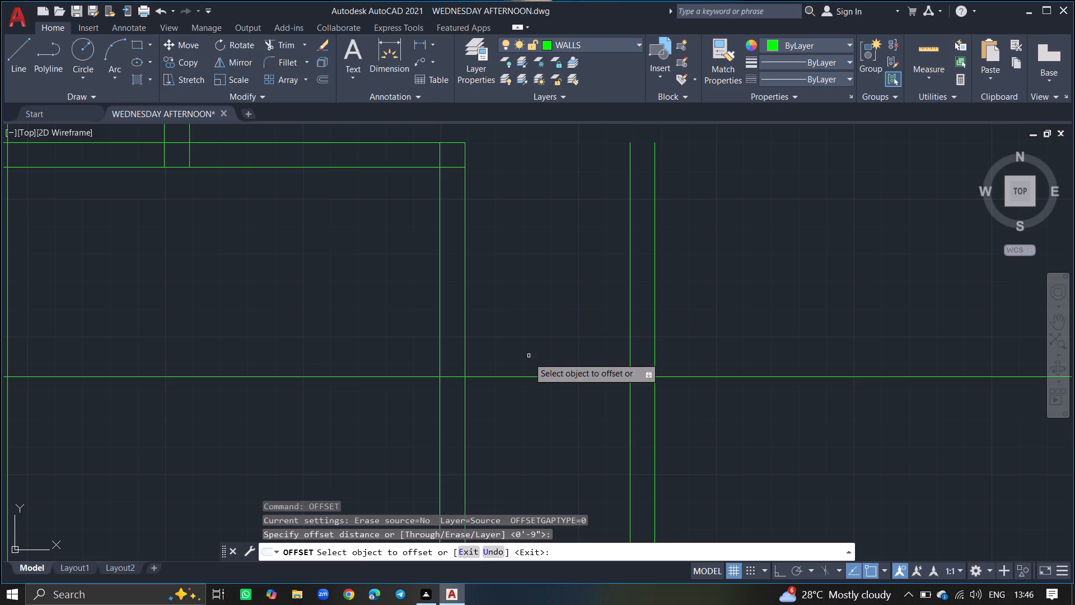
{"action": "left_click", "coordinate": [529, 377]}
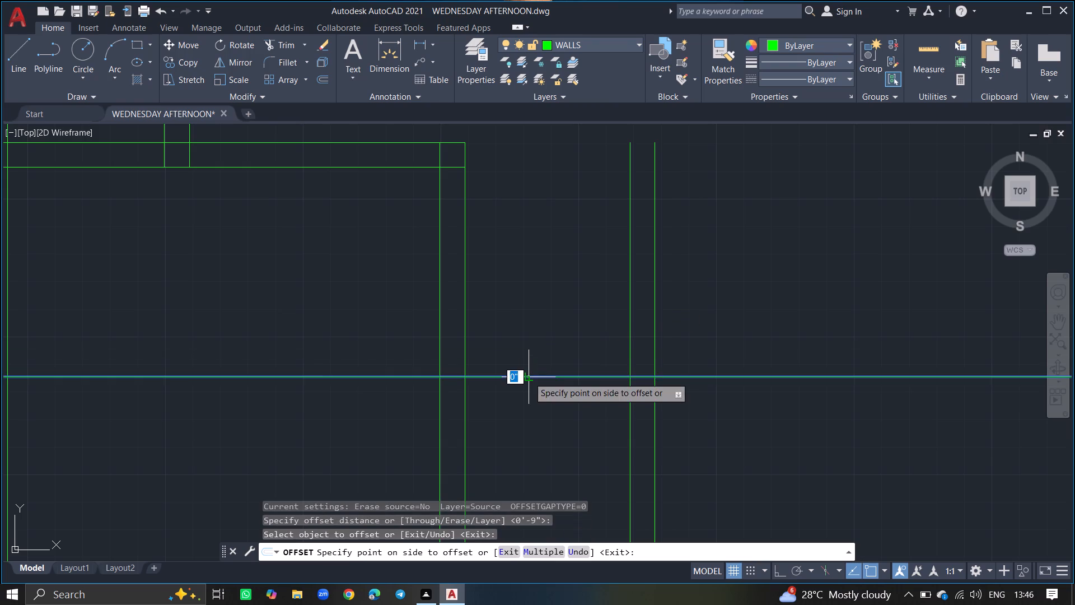
{"action": "left_click", "coordinate": [537, 334]}
{"action": "key", "text": "Return"}
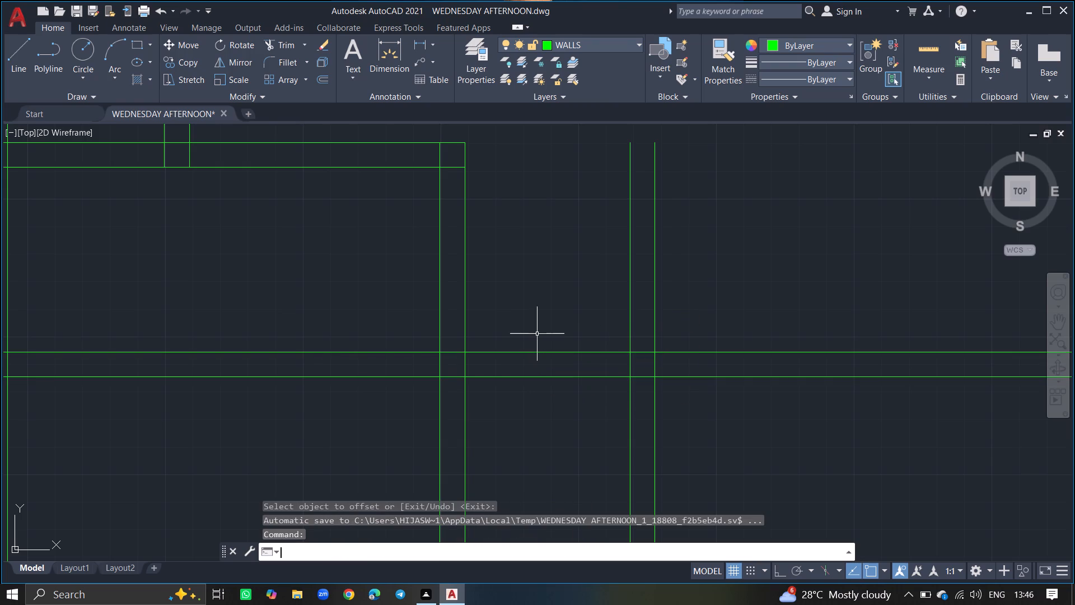
Trim both lines of the new horizontal wall where they cross the lower-left room, including the stubs inside the left exterior wall.
{"action": "type", "text": "TRIM"}
{"action": "key", "text": "Return"}
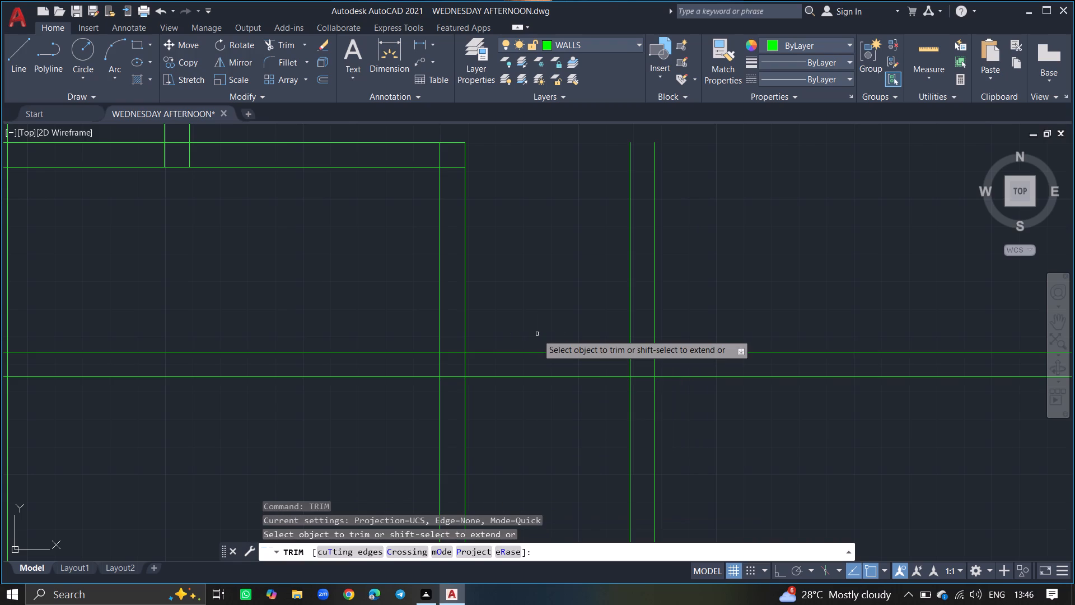
{"action": "left_click", "coordinate": [417, 351]}
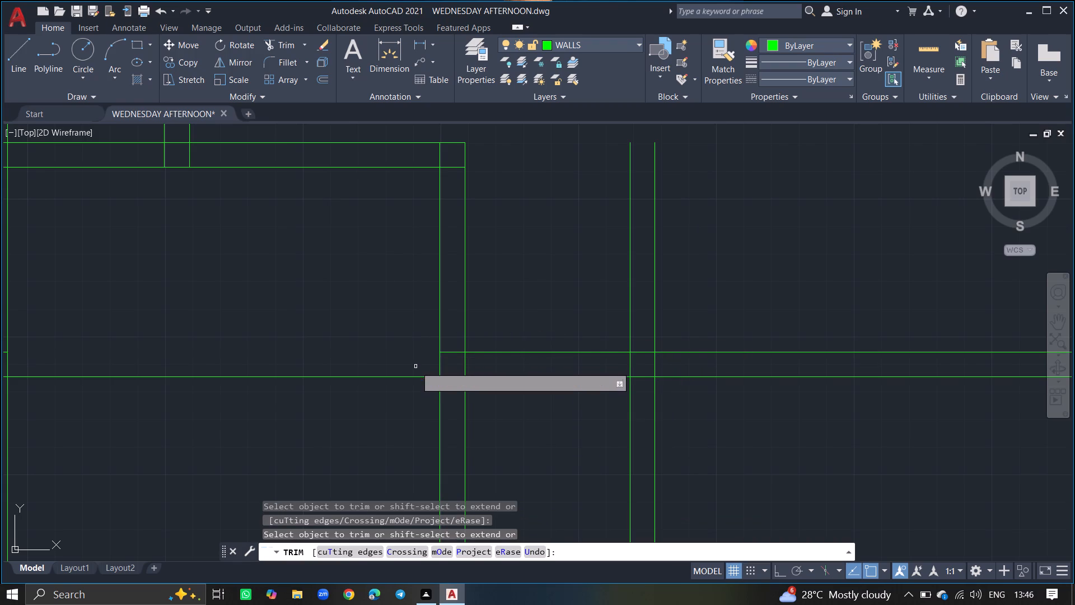
{"action": "scroll", "coordinate": [415, 375], "scroll_direction": "down", "scroll_amount": 3, "text": "ctrl"}
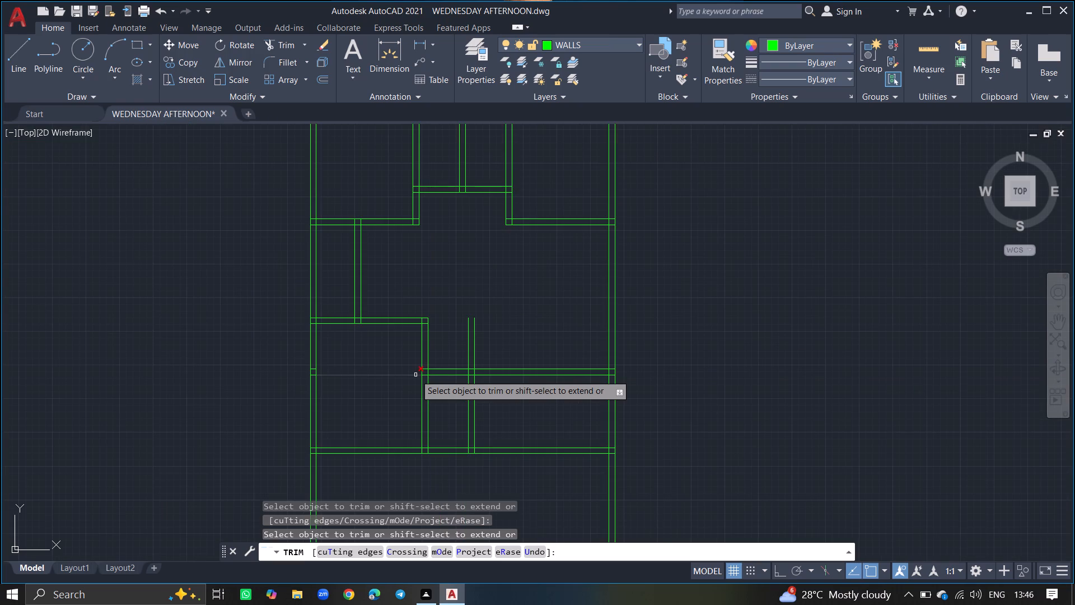
{"action": "left_click", "coordinate": [415, 375]}
{"action": "scroll", "coordinate": [300, 369], "scroll_direction": "up", "scroll_amount": 4, "text": "ctrl"}
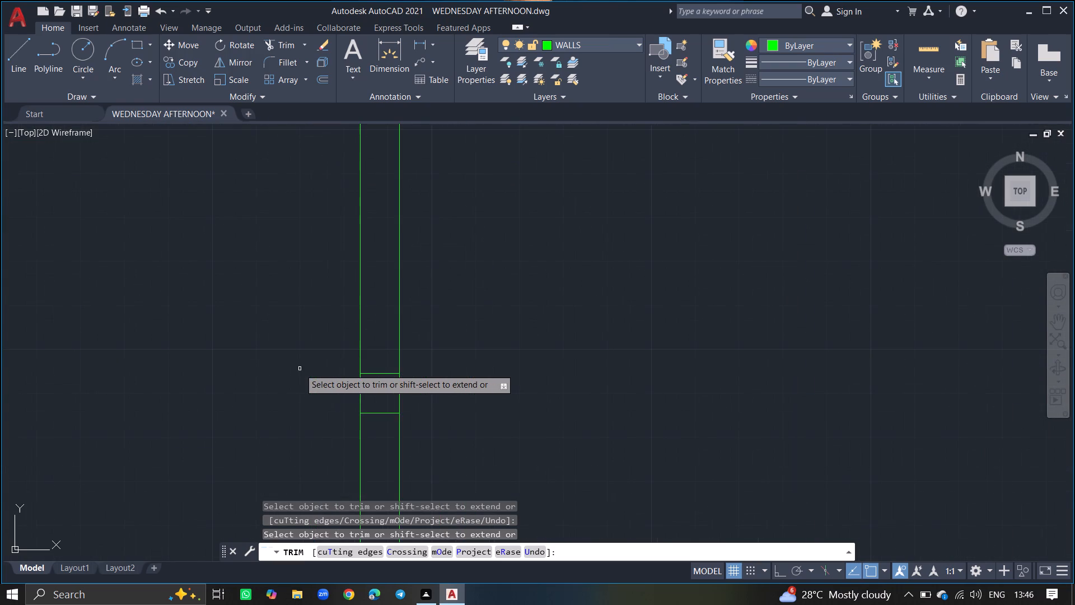
{"action": "left_click", "coordinate": [385, 373]}
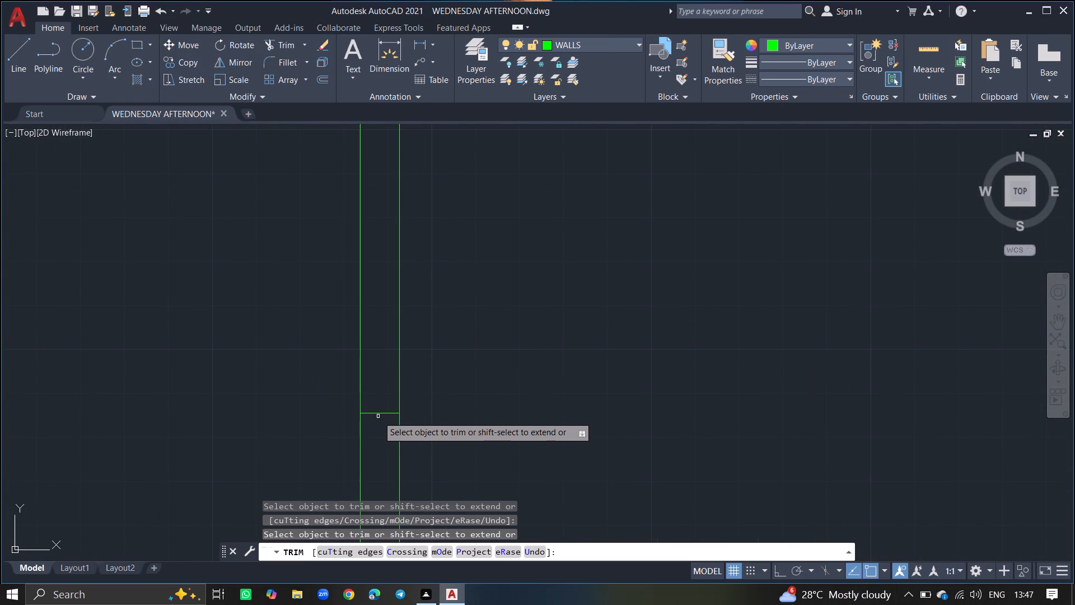
{"action": "left_click", "coordinate": [378, 413]}
{"action": "key", "text": "Return"}
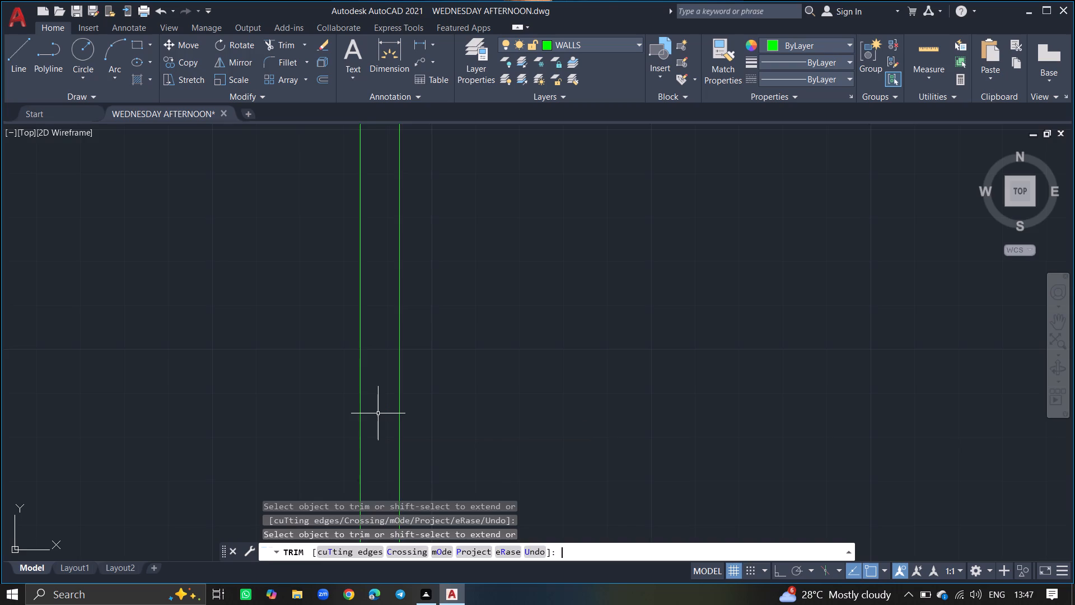
Trim both lines of the left and right exterior walls where they run below the bottom horizontal wall.
{"action": "scroll", "coordinate": [378, 413], "scroll_direction": "down", "scroll_amount": 4, "text": "ctrl"}
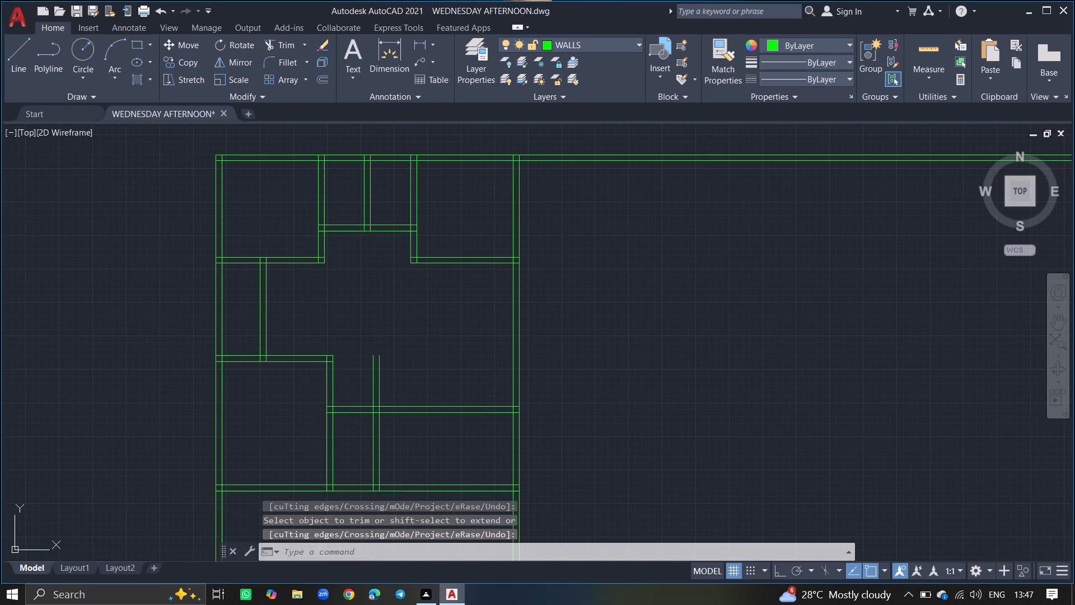
{"action": "scroll", "coordinate": [432, 384], "scroll_direction": "down", "scroll_amount": 3, "text": "ctrl"}
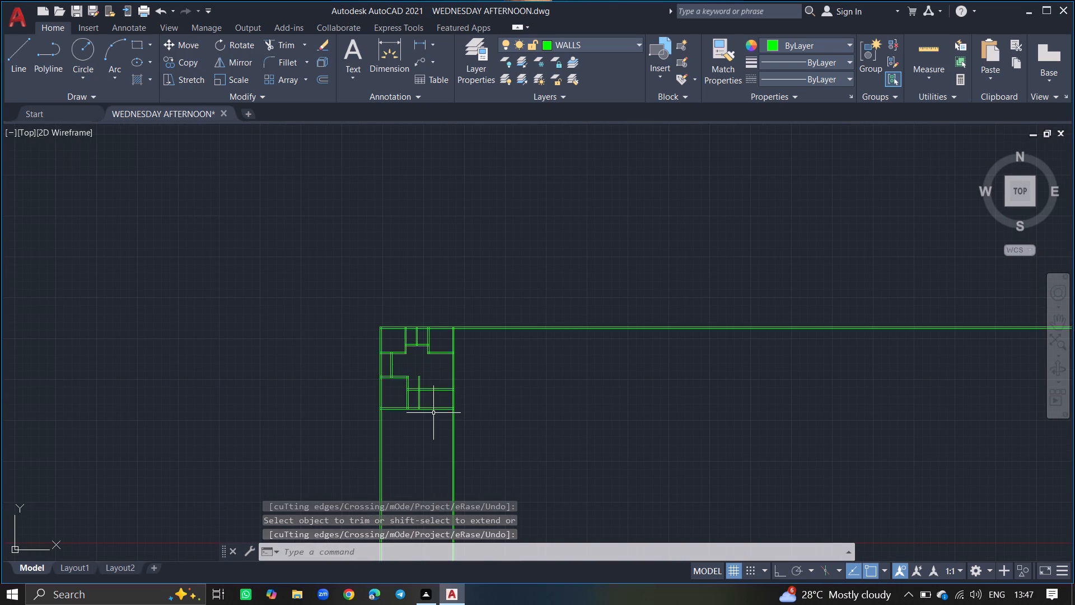
{"action": "scroll", "coordinate": [433, 413], "scroll_direction": "up", "scroll_amount": 3, "text": "ctrl"}
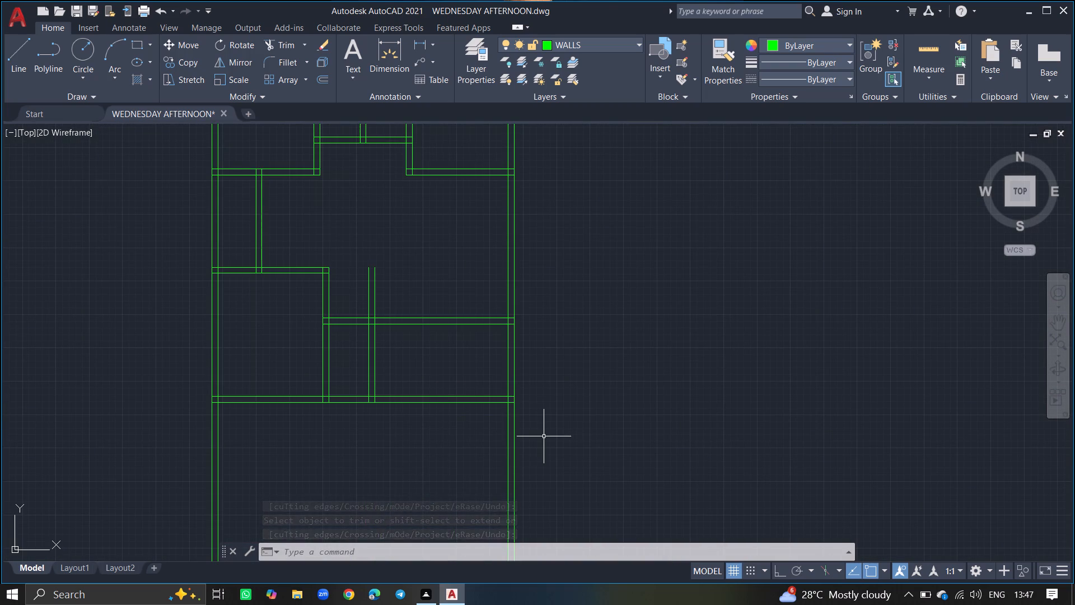
{"action": "type", "text": "TRIM"}
{"action": "key", "text": "Return"}
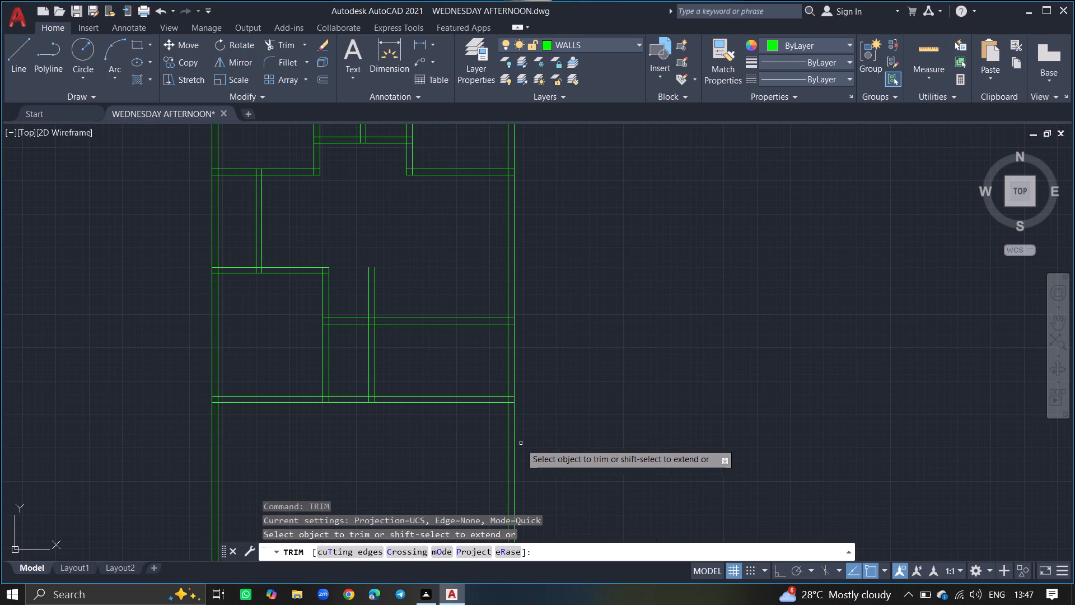
{"action": "left_click", "coordinate": [515, 445]}
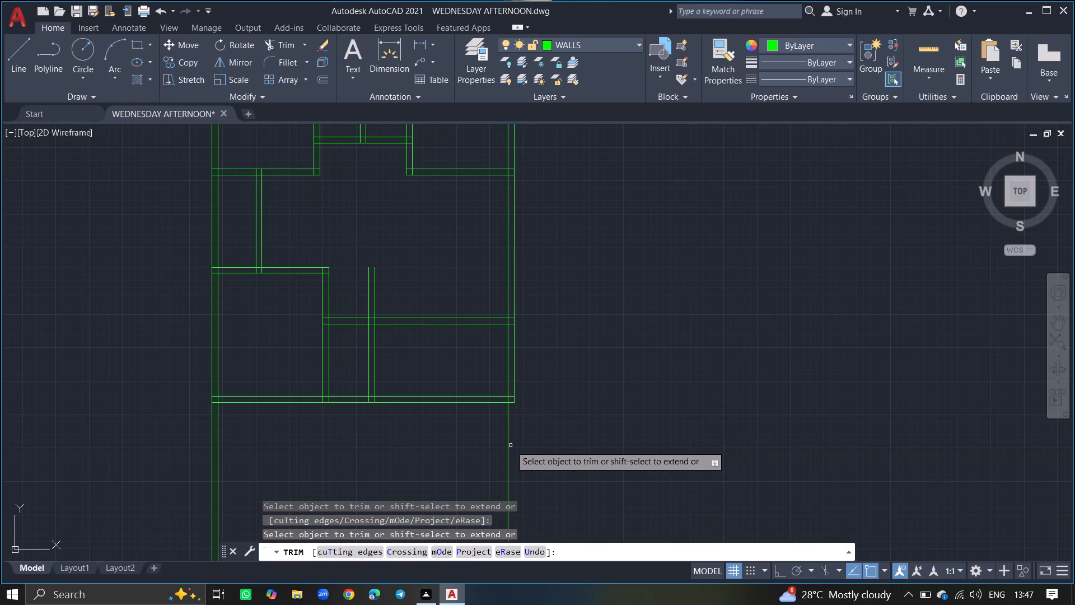
{"action": "left_click", "coordinate": [508, 445]}
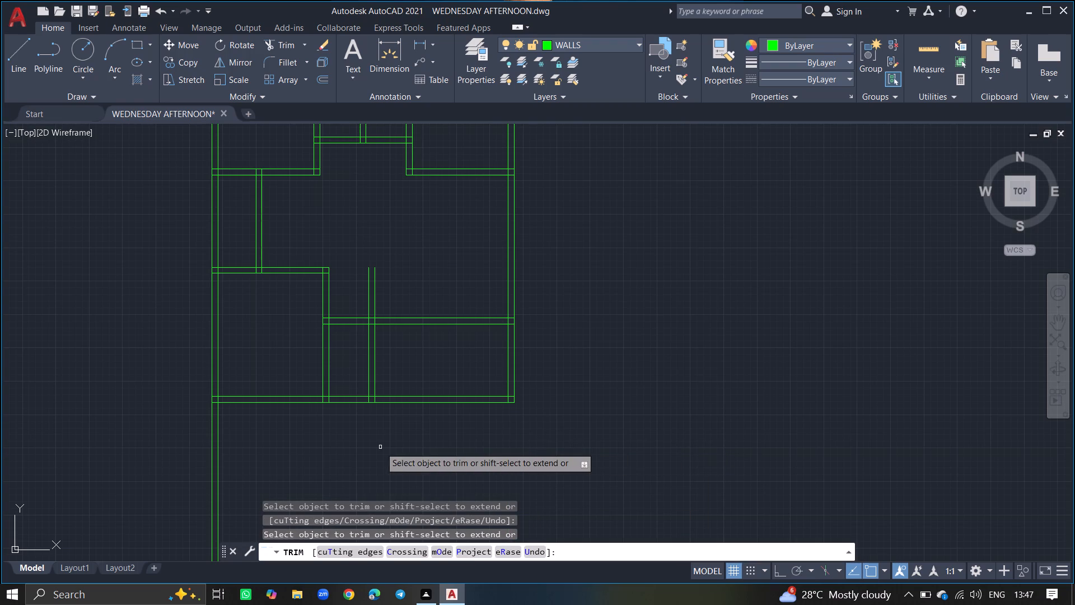
{"action": "left_click", "coordinate": [219, 439]}
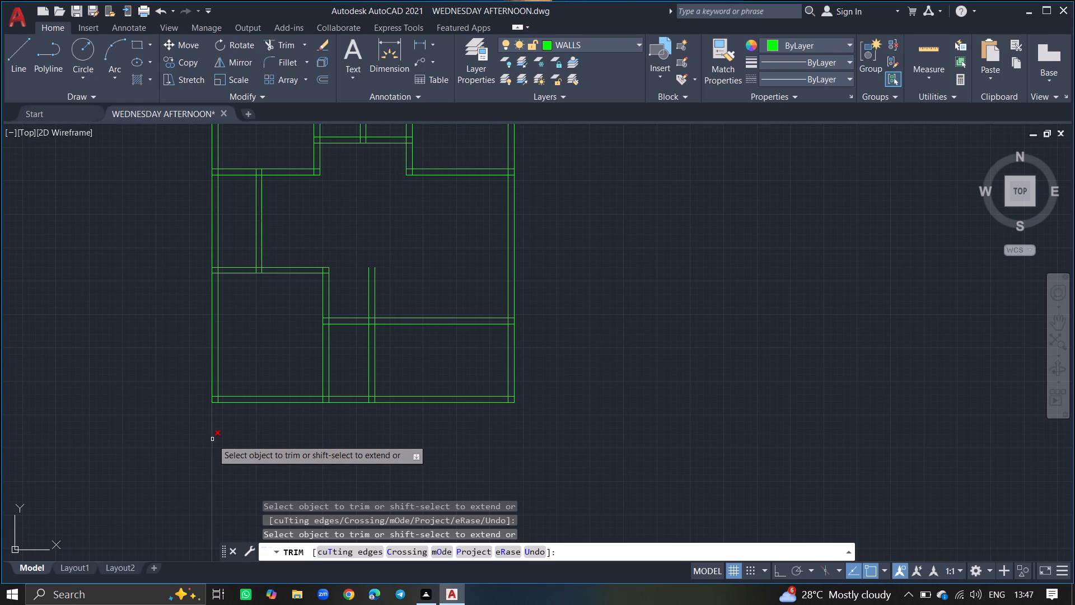
{"action": "left_click", "coordinate": [212, 439]}
{"action": "key", "text": "Return"}
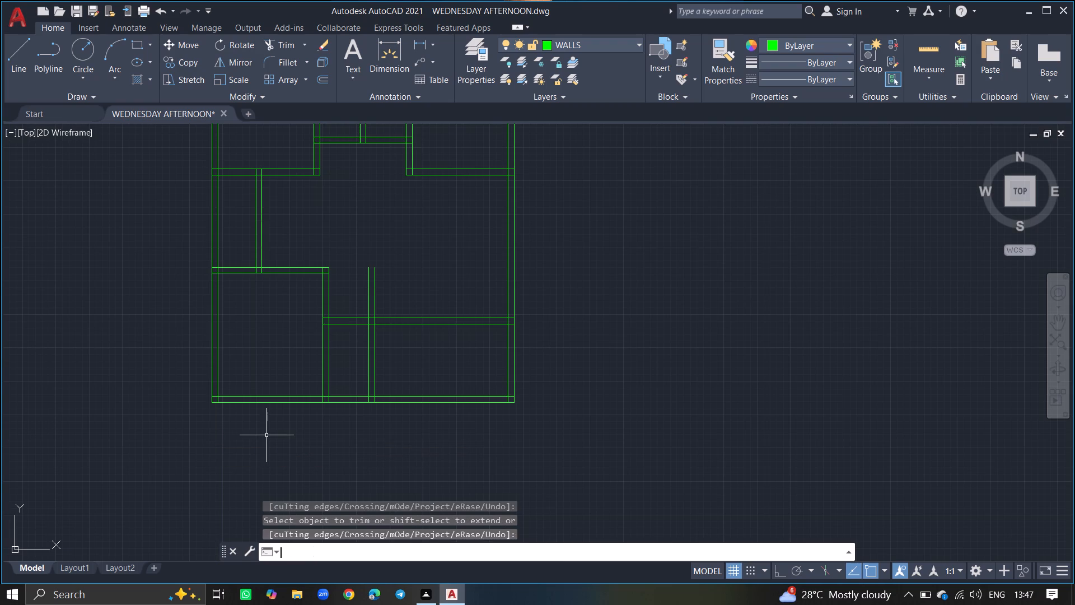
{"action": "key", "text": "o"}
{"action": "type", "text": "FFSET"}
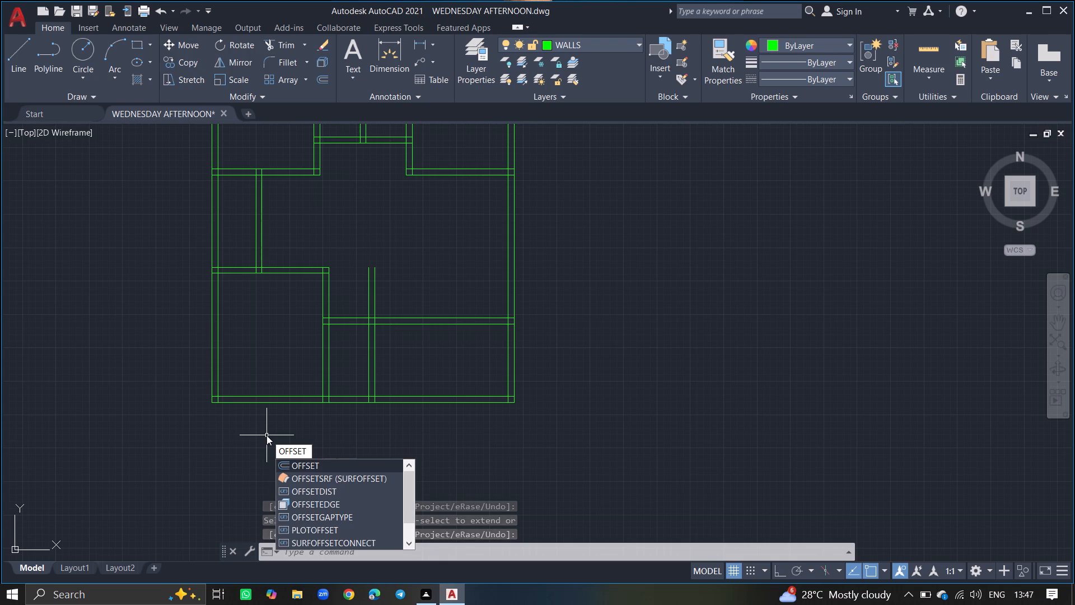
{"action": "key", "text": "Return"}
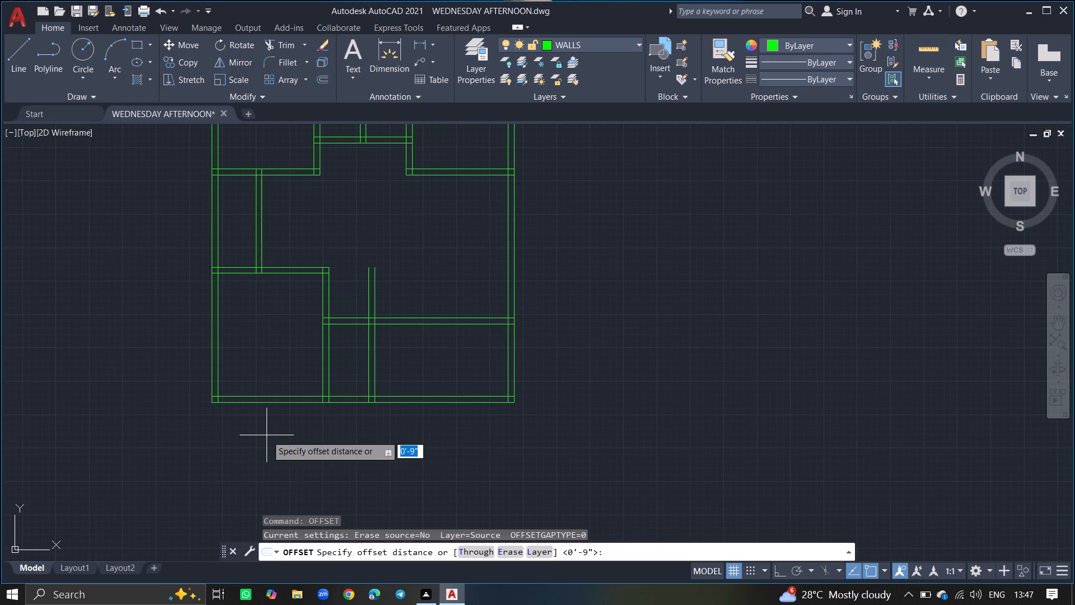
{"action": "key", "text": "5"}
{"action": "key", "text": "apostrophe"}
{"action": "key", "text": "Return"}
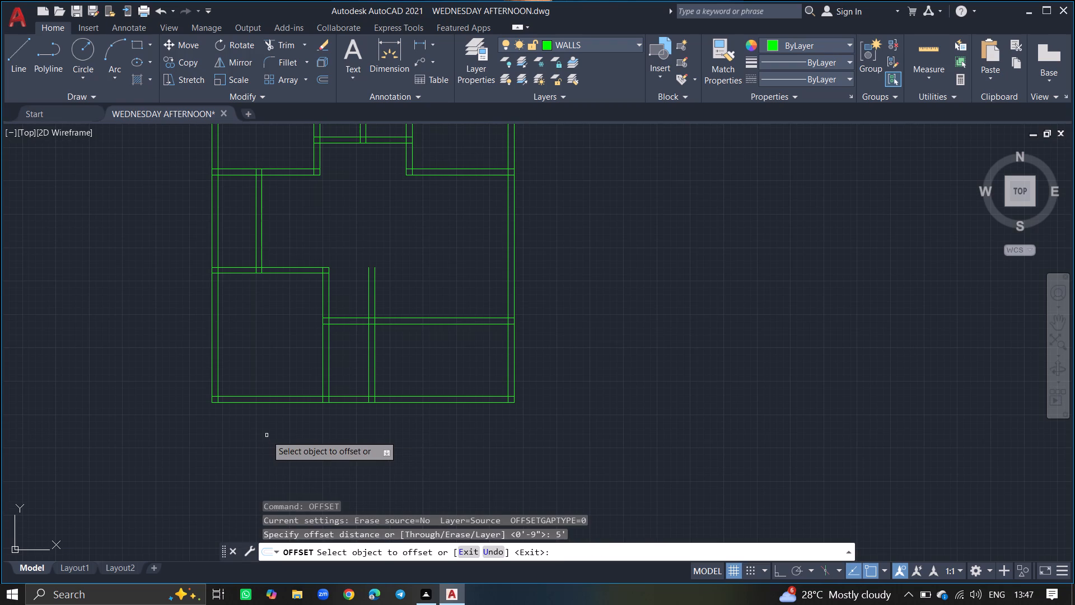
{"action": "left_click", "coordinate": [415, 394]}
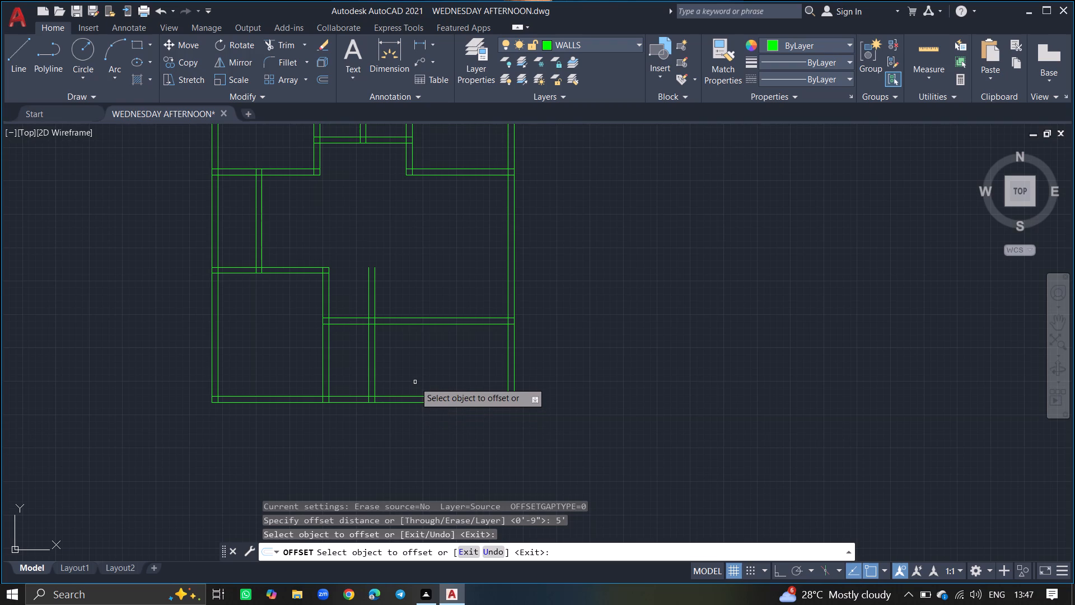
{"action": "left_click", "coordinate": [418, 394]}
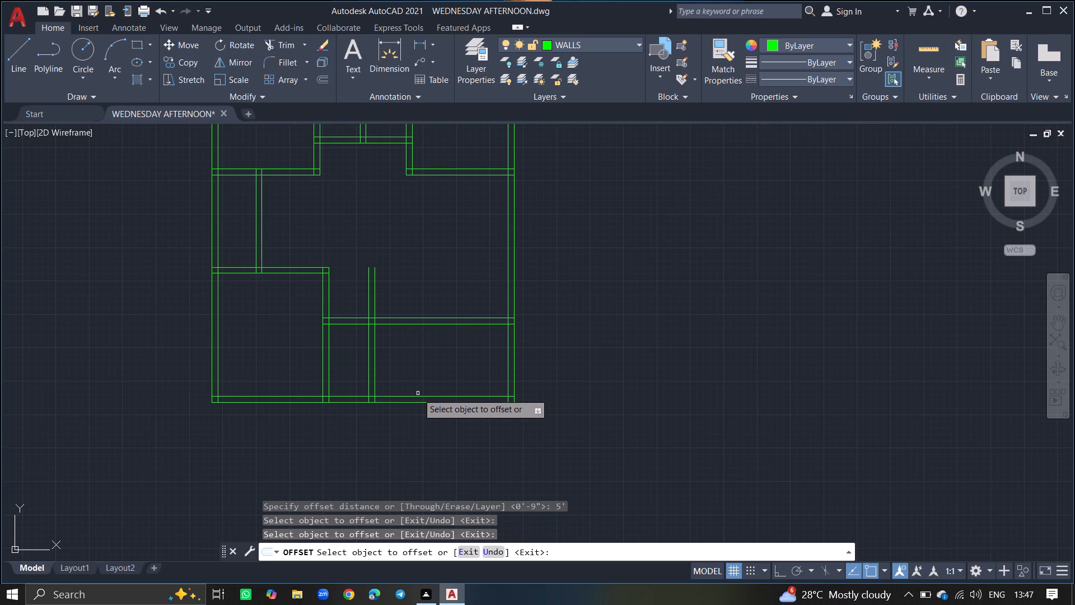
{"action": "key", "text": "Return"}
Offset the inner line of the bottom horizontal wall 4'9" upward, into the plan.
{"action": "key", "text": "o"}
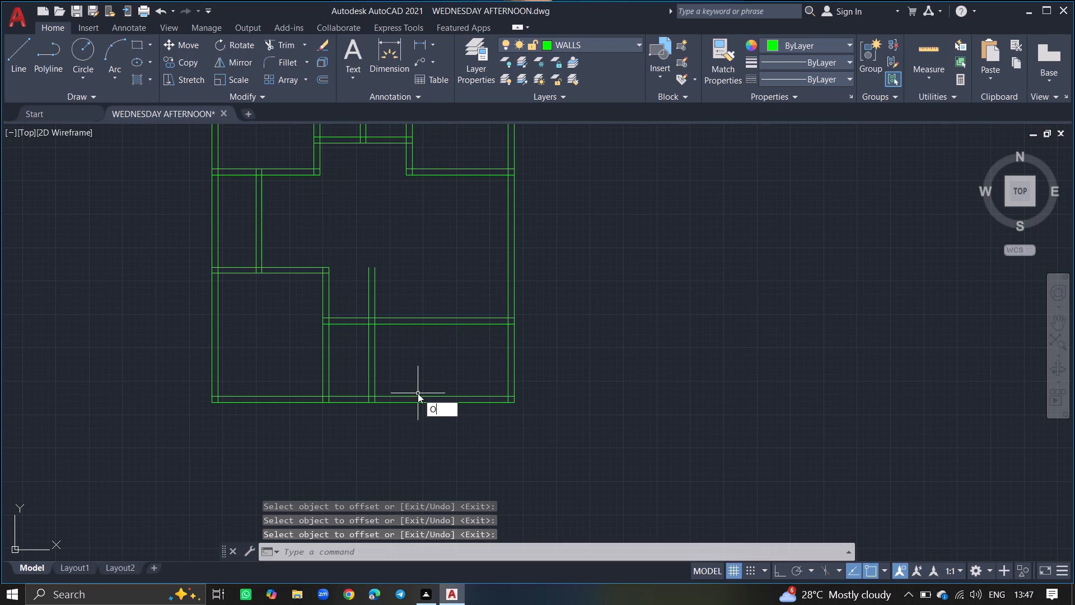
{"action": "type", "text": "FF"}
{"action": "type", "text": "SET"}
{"action": "key", "text": "Return"}
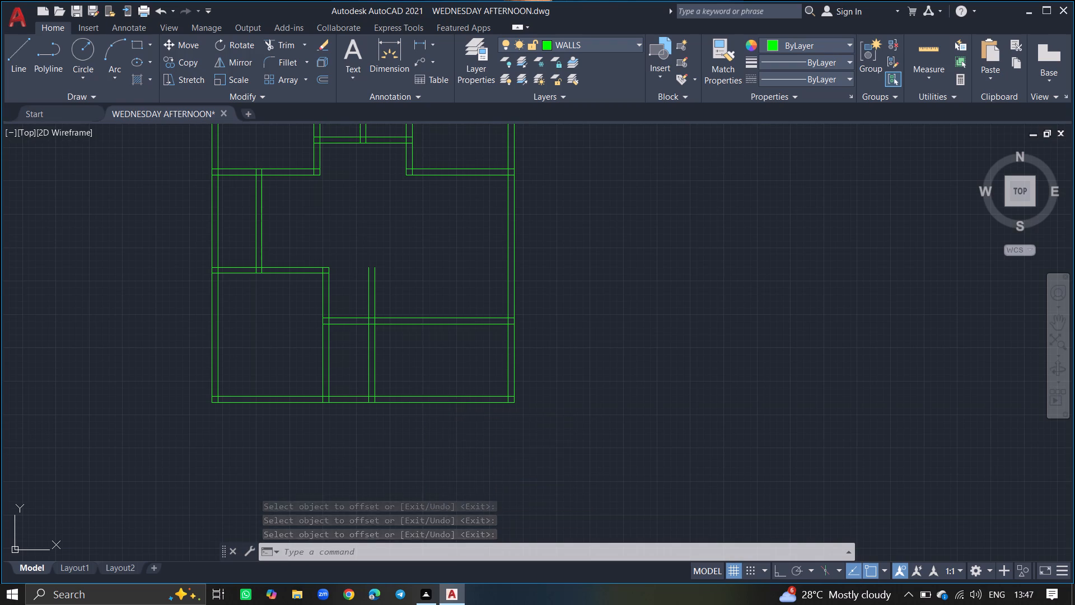
{"action": "scroll", "coordinate": [418, 393], "scroll_direction": "up", "scroll_amount": 5, "text": "ctrl"}
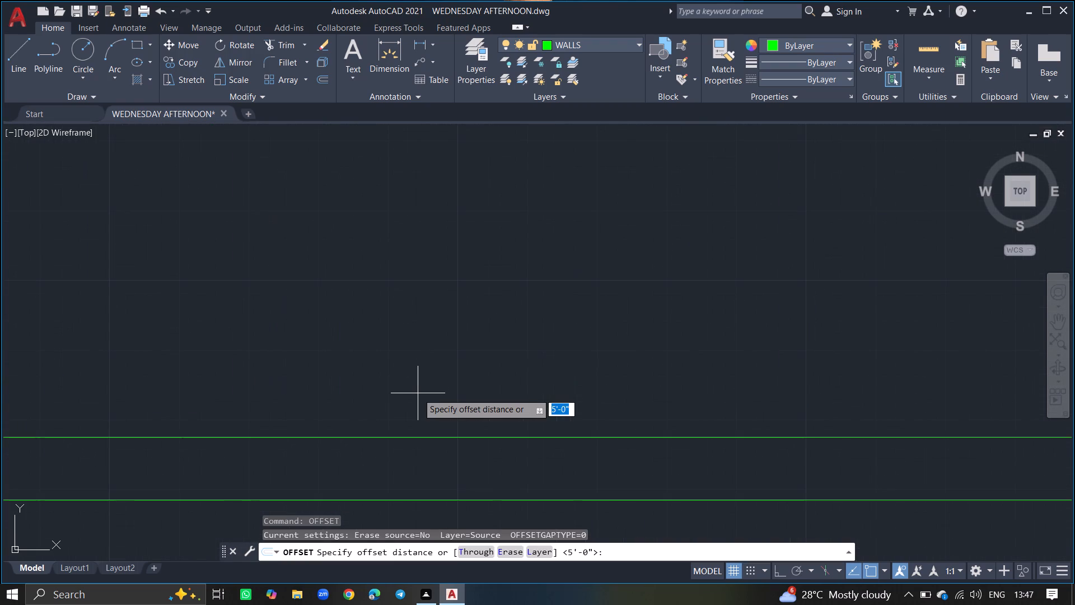
{"action": "key", "text": "5"}
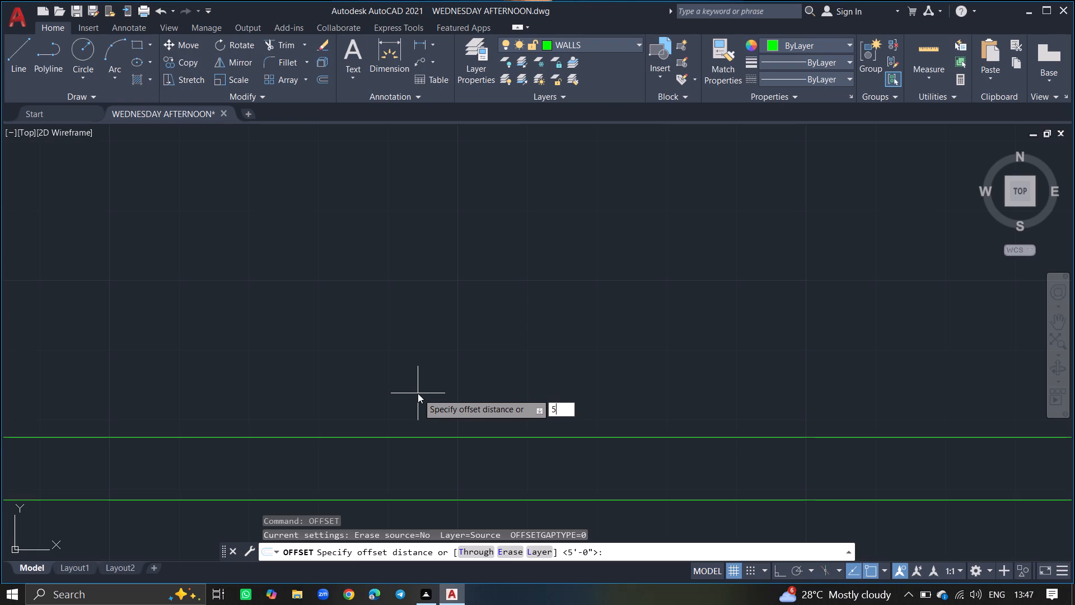
{"action": "key", "text": "BackSpace"}
{"action": "key", "text": "4"}
{"action": "key", "text": "apostrophe"}
{"action": "type", "text": "9\""}
{"action": "key", "text": "Return"}
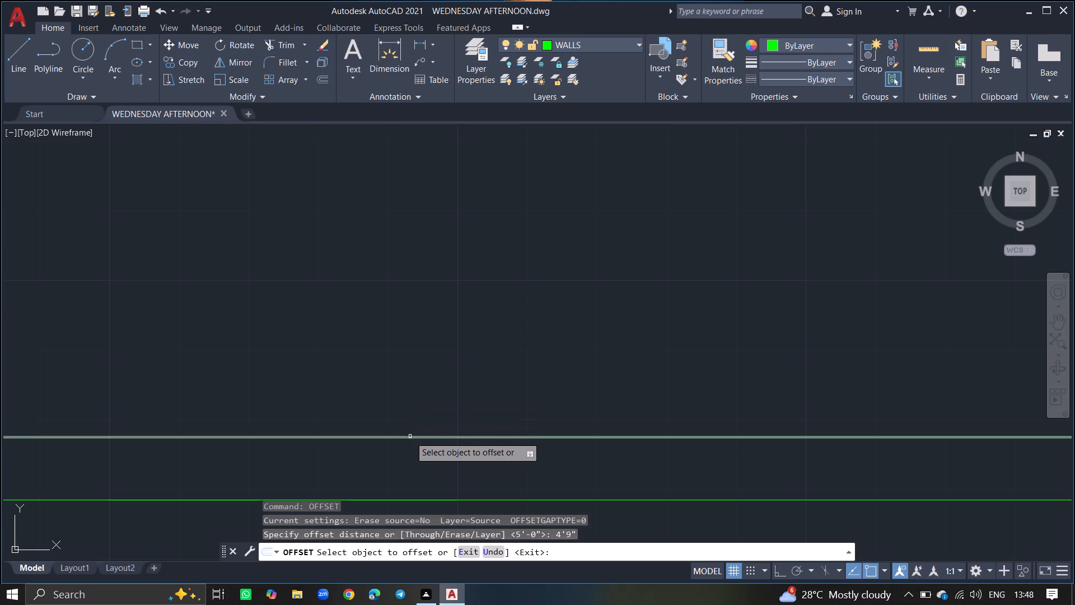
{"action": "left_click", "coordinate": [410, 438]}
{"action": "scroll", "coordinate": [402, 343], "scroll_direction": "down", "scroll_amount": 3, "text": "ctrl"}
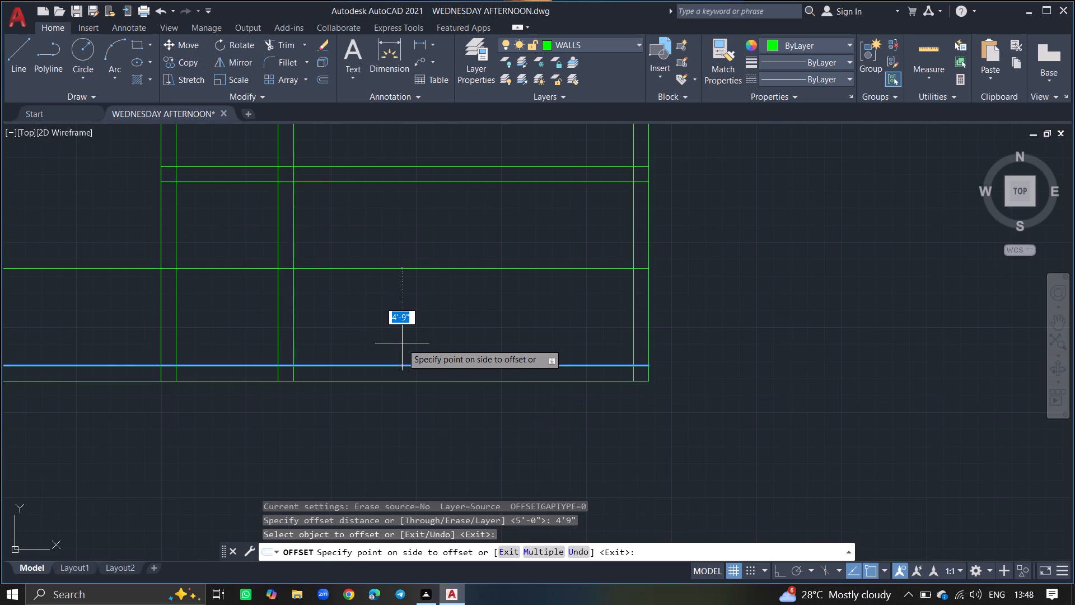
{"action": "left_click", "coordinate": [399, 296]}
{"action": "key", "text": "Return"}
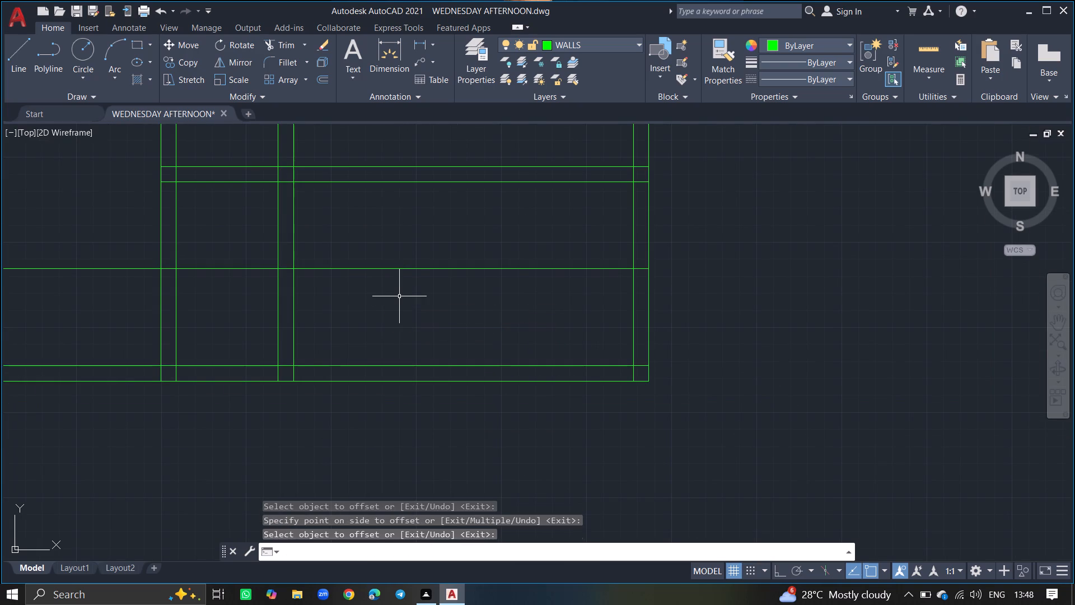
Offset the inner line of the bottom horizontal wall 5' upward, into the plan.
{"action": "key", "text": "o"}
{"action": "type", "text": "FFSET"}
{"action": "key", "text": "Return"}
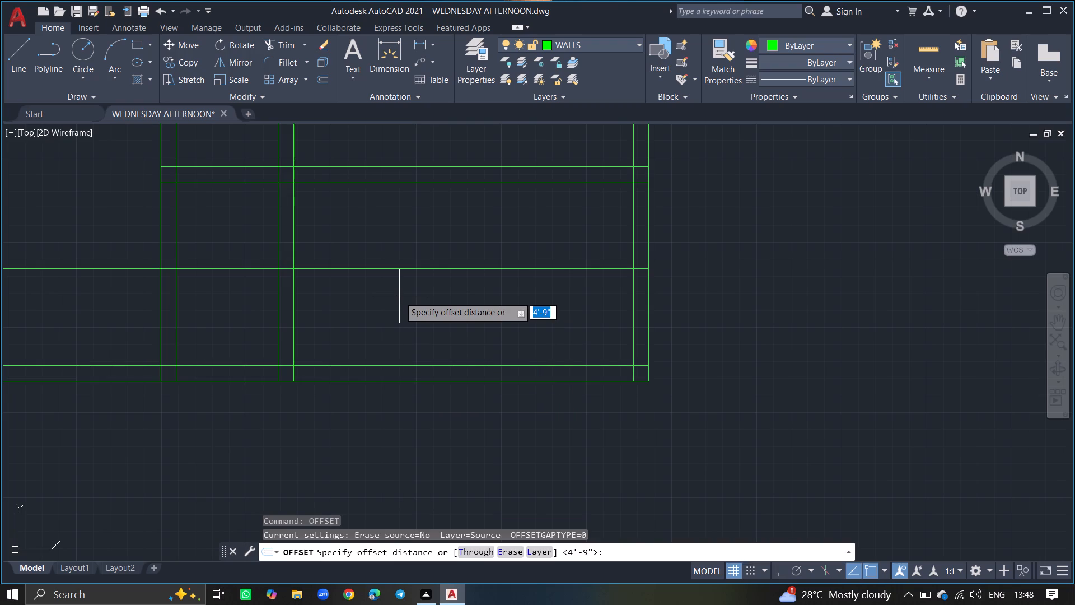
{"action": "type", "text": "5'"}
{"action": "key", "text": "Return"}
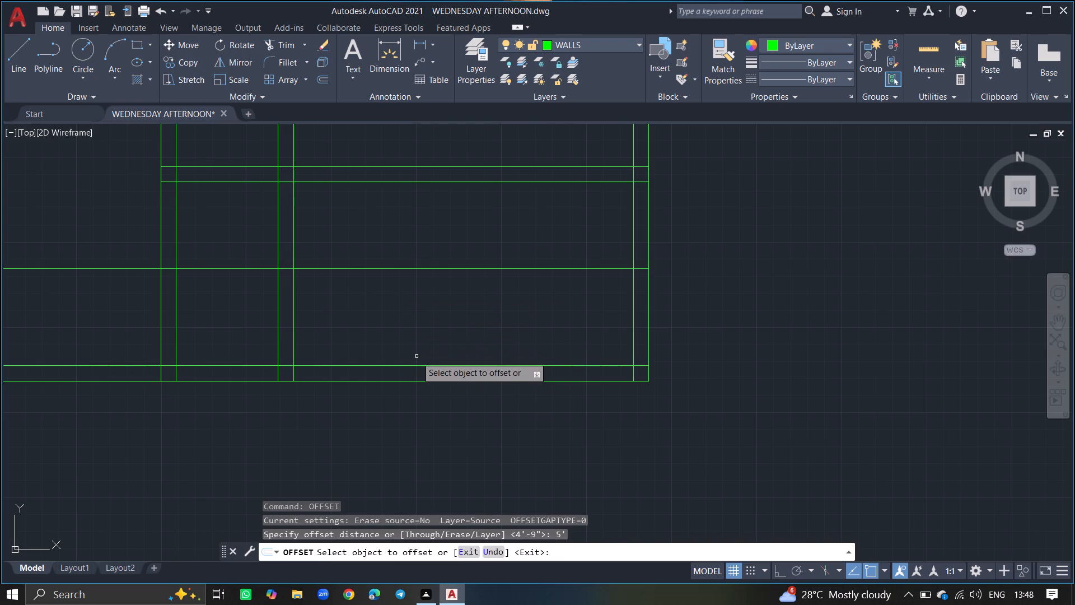
{"action": "left_click", "coordinate": [417, 365]}
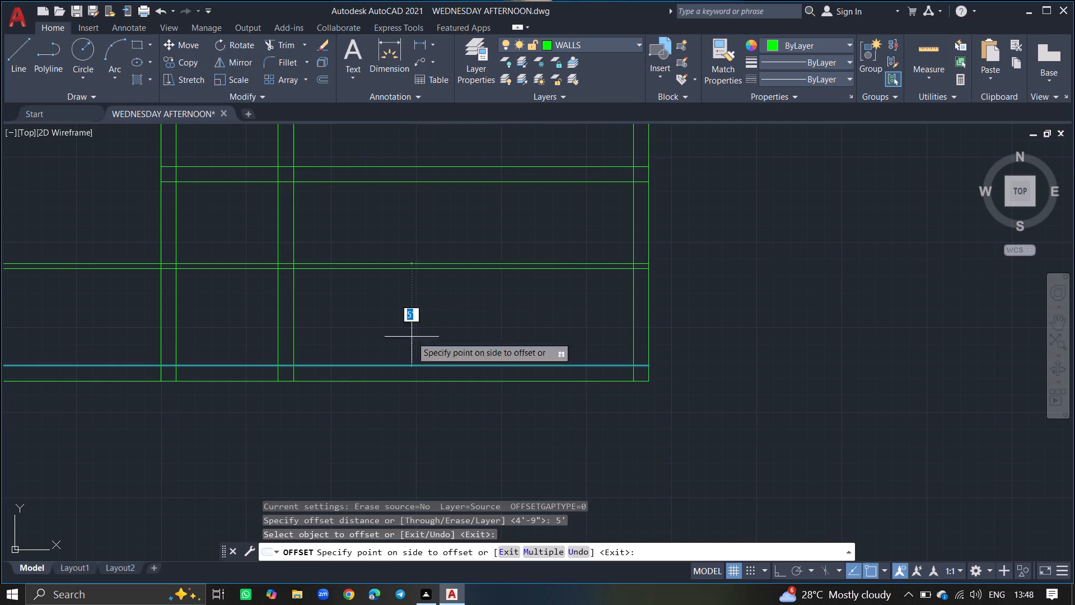
{"action": "left_click", "coordinate": [403, 278]}
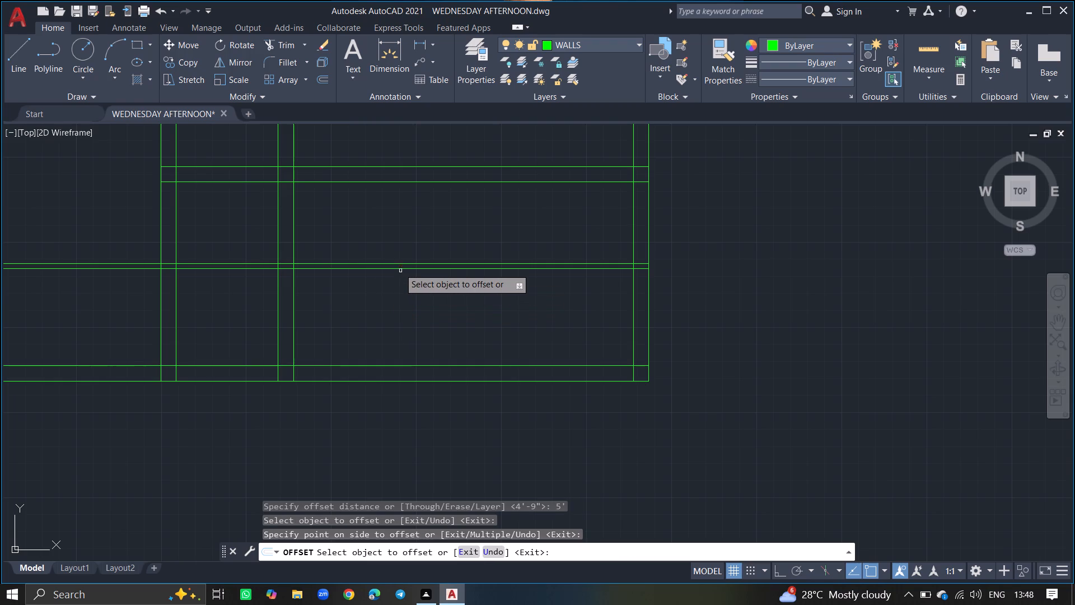
{"action": "scroll", "coordinate": [395, 258], "scroll_direction": "up", "scroll_amount": 4, "text": "ctrl"}
{"action": "key", "text": "Return"}
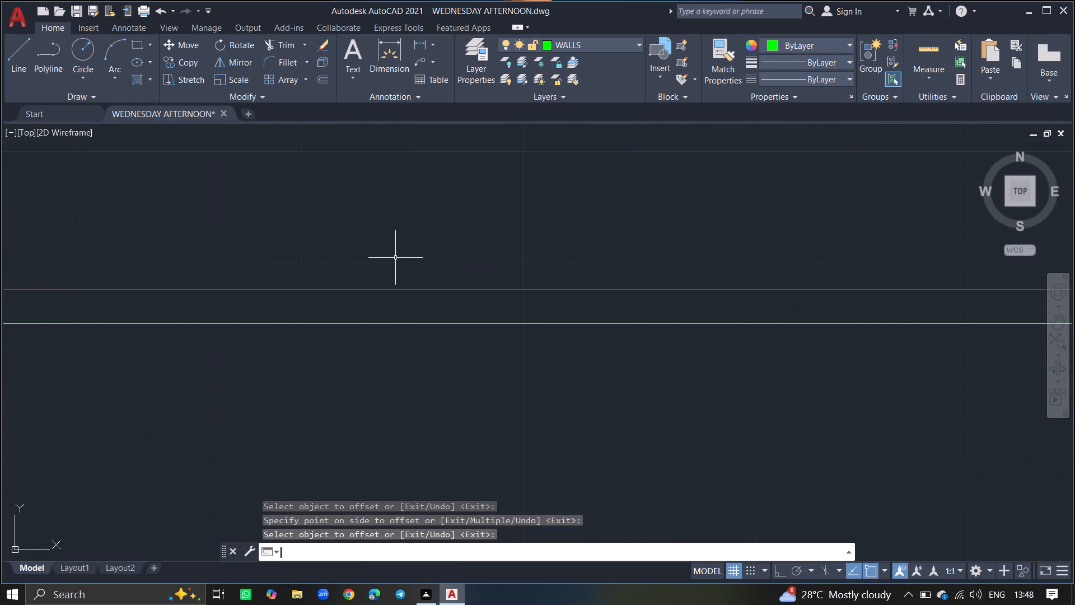
Erase the line that was offset 4'9" from the bottom horizontal wall, the lower of the two new lines.
{"action": "left_click", "coordinate": [426, 324]}
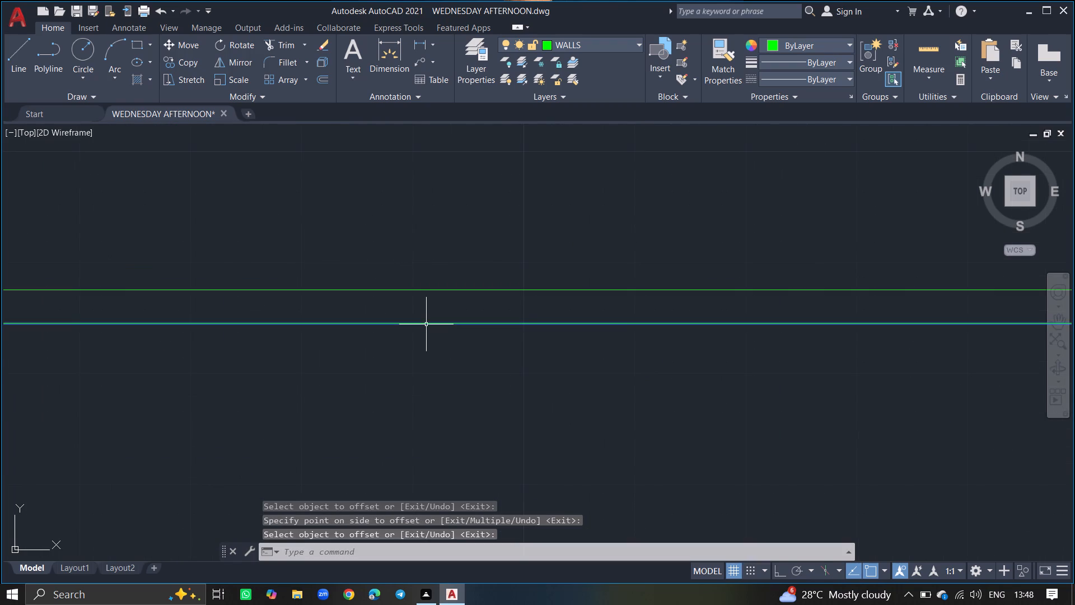
{"action": "key", "text": "Delete"}
Offset the remaining new horizontal line above the bottom wall 9" upward to give the wall its thickness.
{"action": "scroll", "coordinate": [426, 324], "scroll_direction": "down", "scroll_amount": 2, "text": "ctrl"}
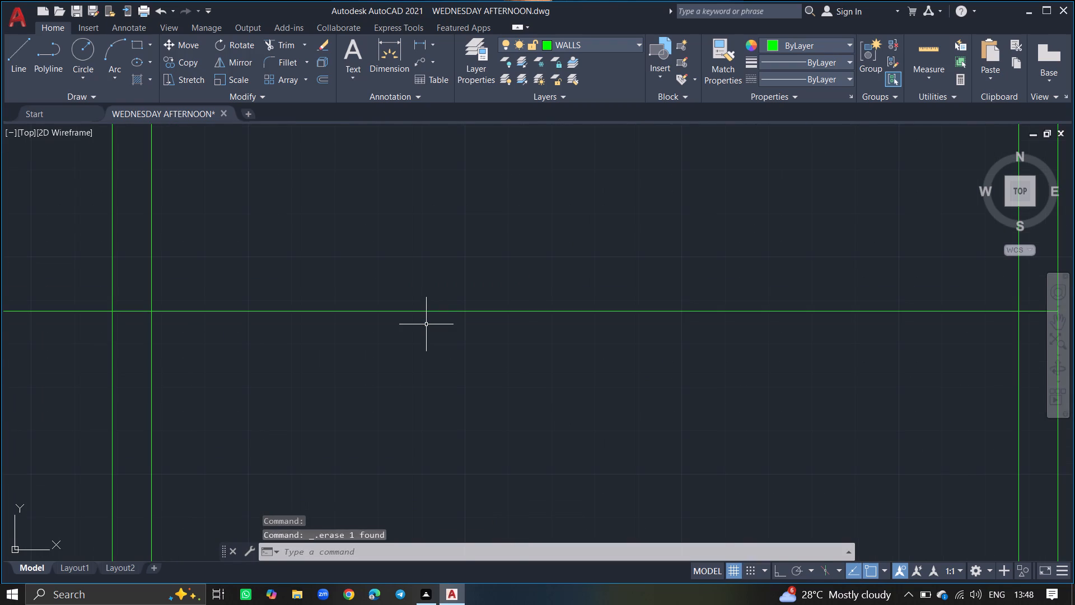
{"action": "key", "text": "o"}
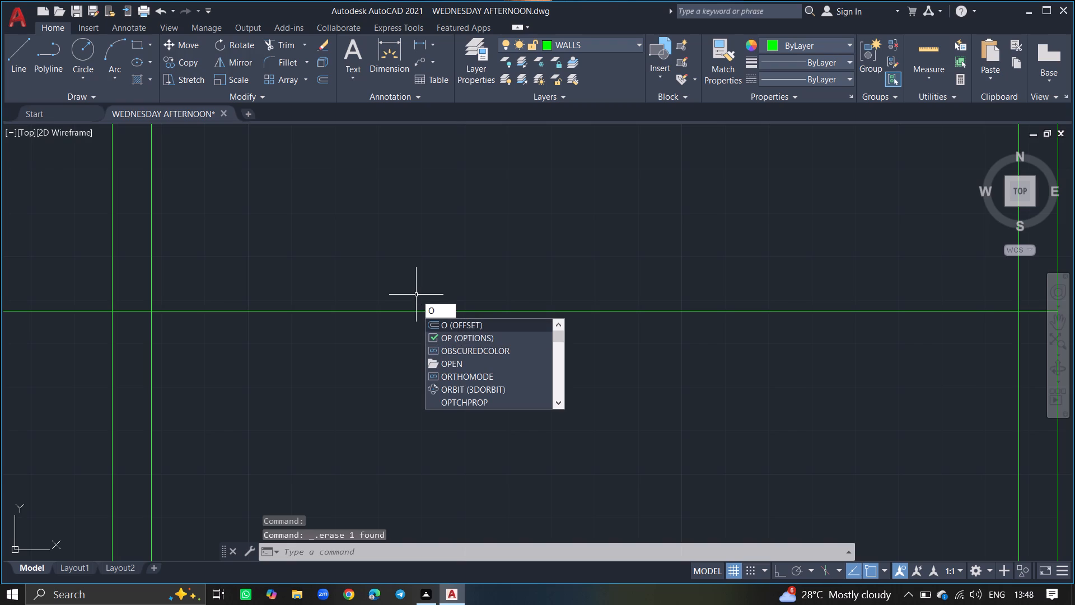
{"action": "left_click", "coordinate": [457, 322]}
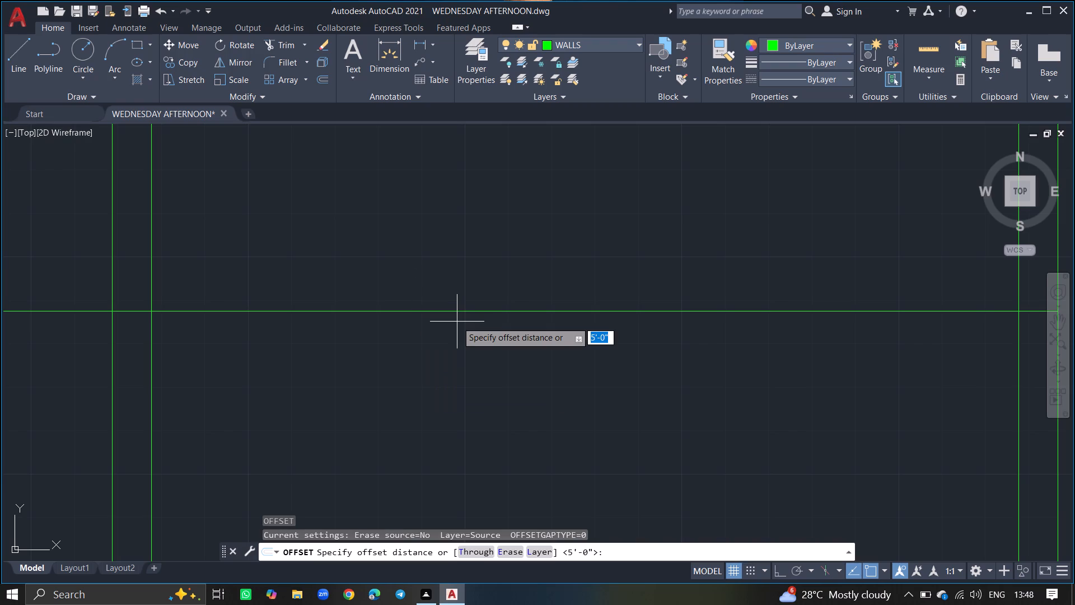
{"action": "key", "text": "9"}
{"action": "key", "text": "shift+quotedbl"}
{"action": "key", "text": "Return"}
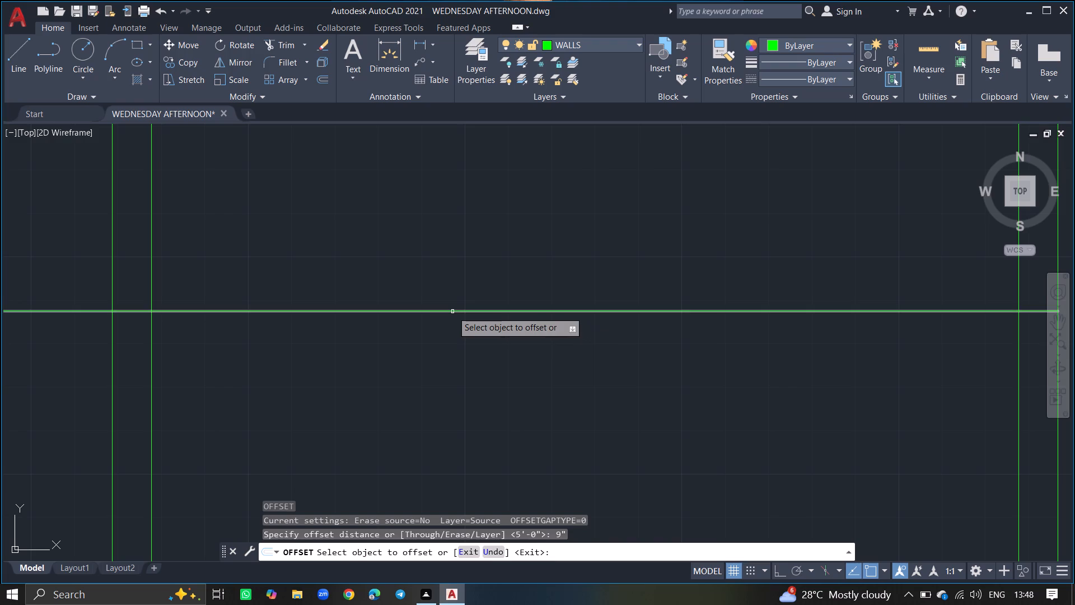
{"action": "left_click", "coordinate": [452, 311]}
{"action": "left_click", "coordinate": [447, 264]}
{"action": "scroll", "coordinate": [447, 264], "scroll_direction": "down", "scroll_amount": 3, "text": "ctrl"}
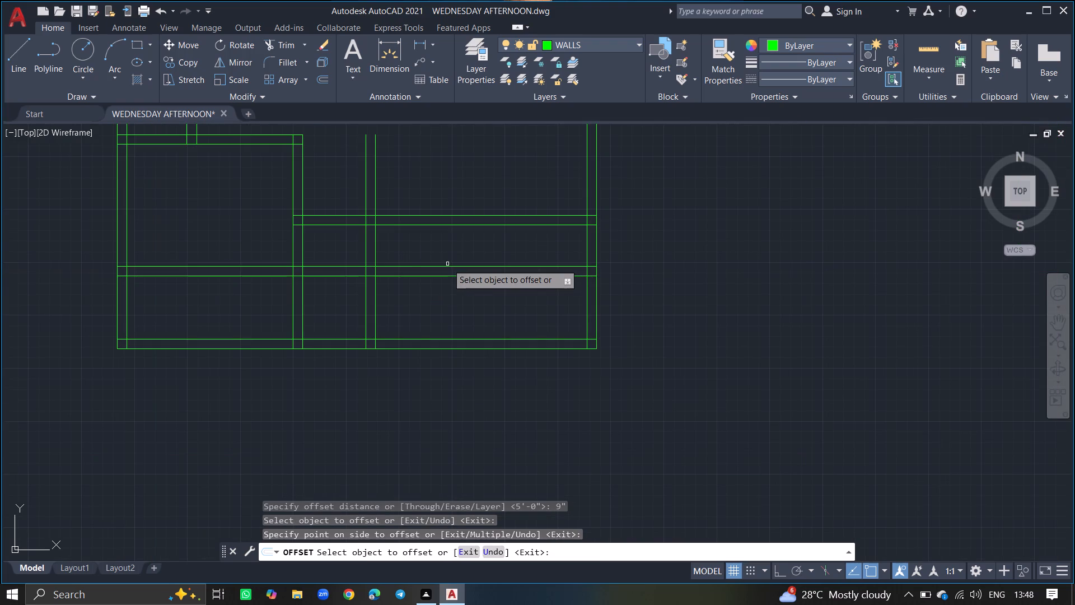
{"action": "key", "text": "Return"}
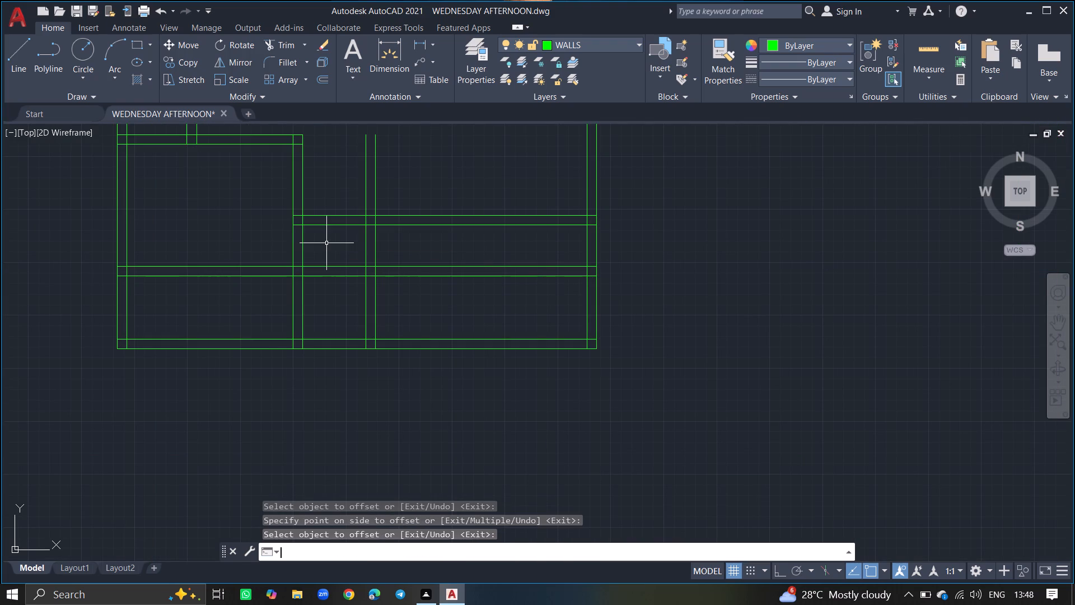
Trim both lines of the new horizontal wall across the passage and lower-left room, including the stubs inside the room's left and right walls.
{"action": "type", "text": "TRIM"}
{"action": "key", "text": "Return"}
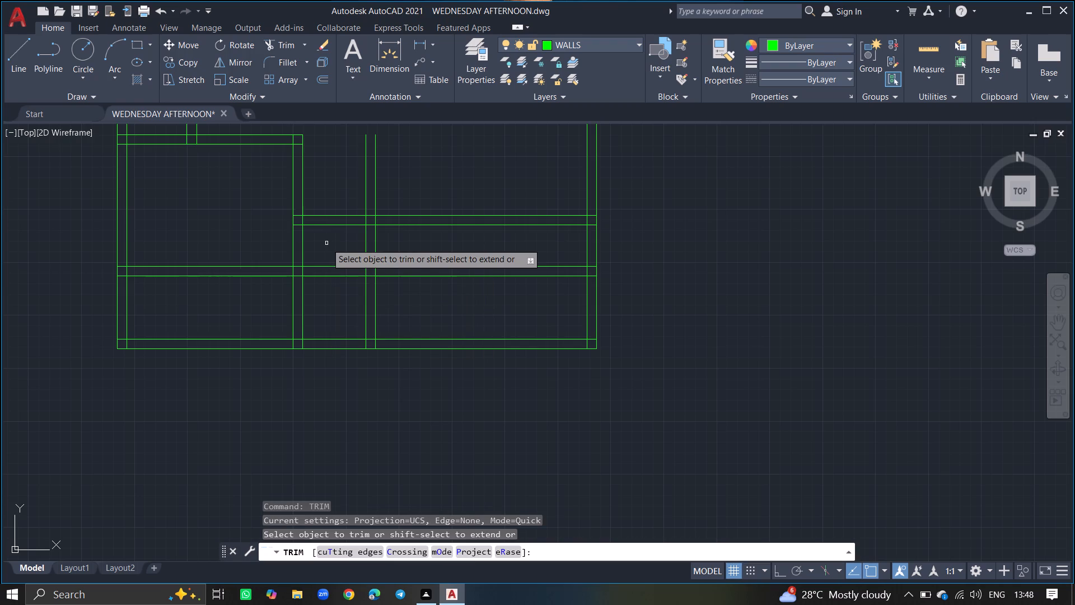
{"action": "left_click", "coordinate": [329, 266]}
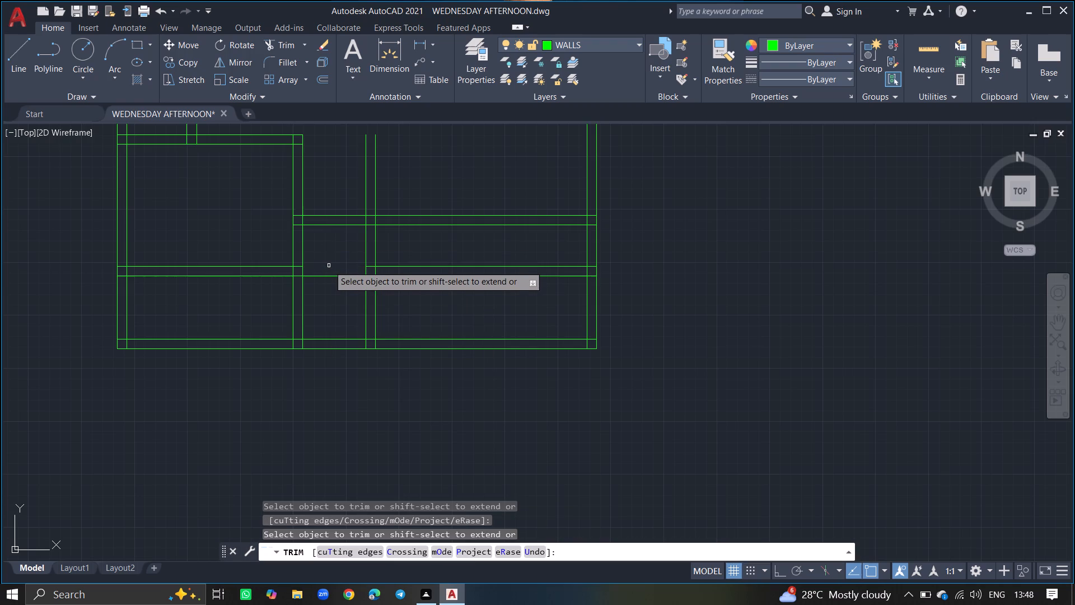
{"action": "left_click", "coordinate": [329, 277]}
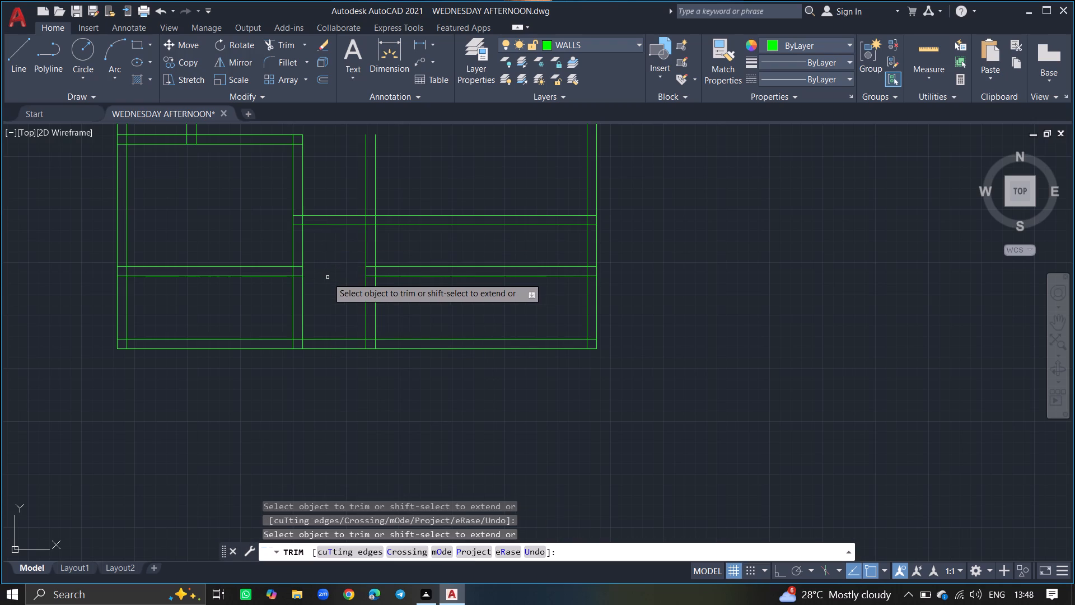
{"action": "left_click", "coordinate": [281, 267]}
{"action": "left_click", "coordinate": [281, 277]}
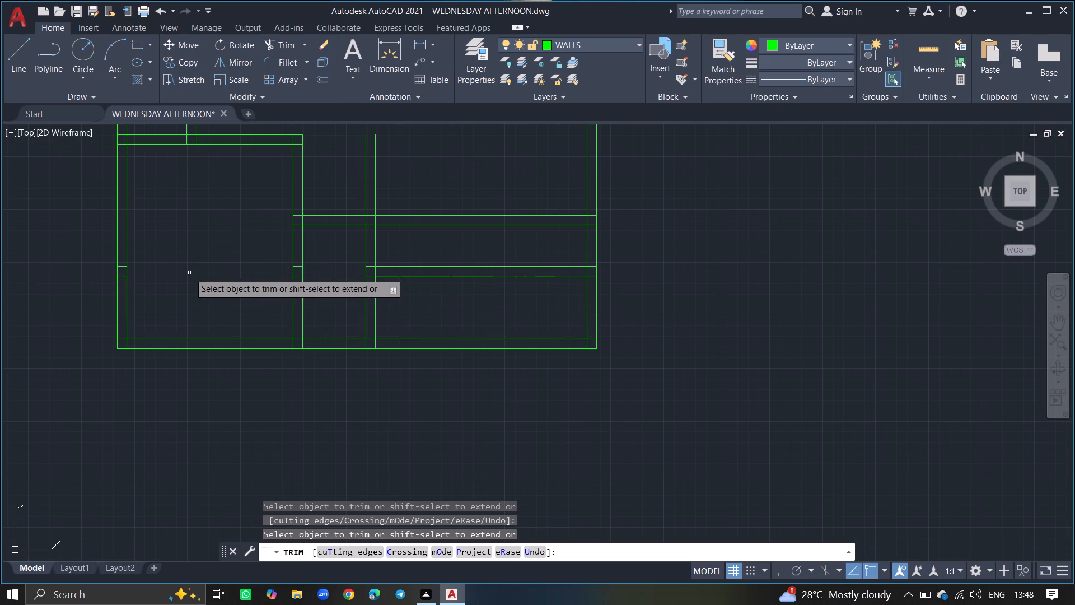
{"action": "left_click_drag", "start_coordinate": [125, 267], "coordinate": [125, 272]}
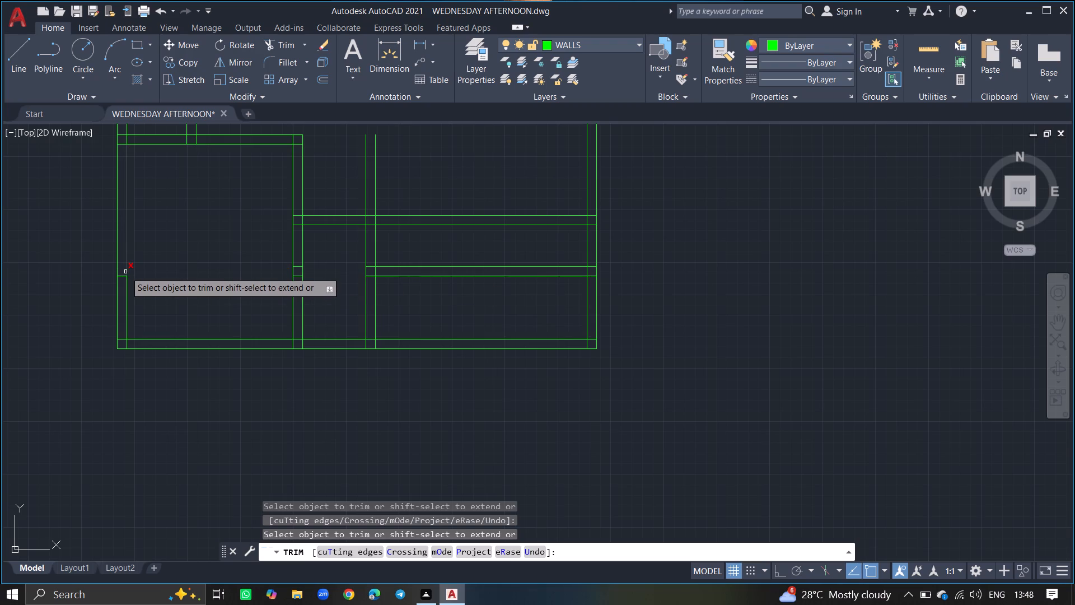
{"action": "left_click_drag", "start_coordinate": [125, 272], "coordinate": [120, 276]}
{"action": "left_click", "coordinate": [120, 276]}
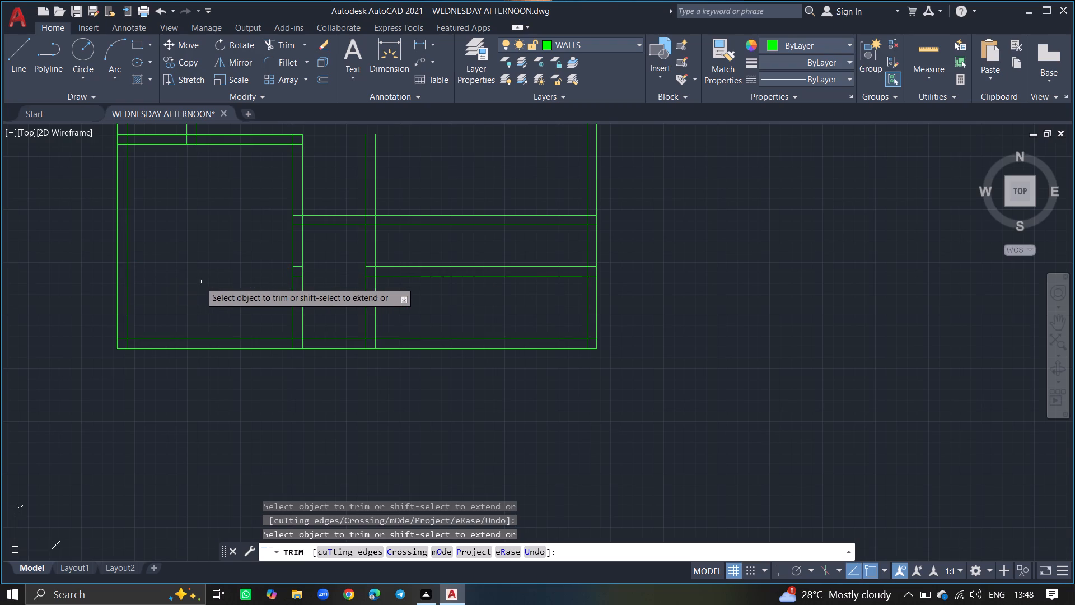
{"action": "left_click", "coordinate": [296, 274]}
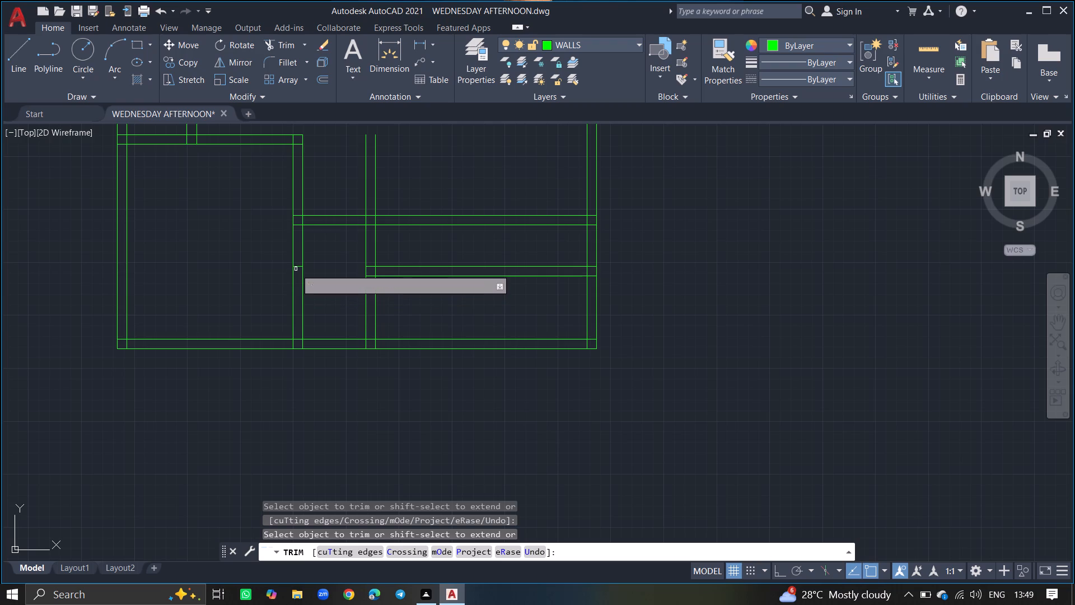
{"action": "left_click", "coordinate": [296, 267]}
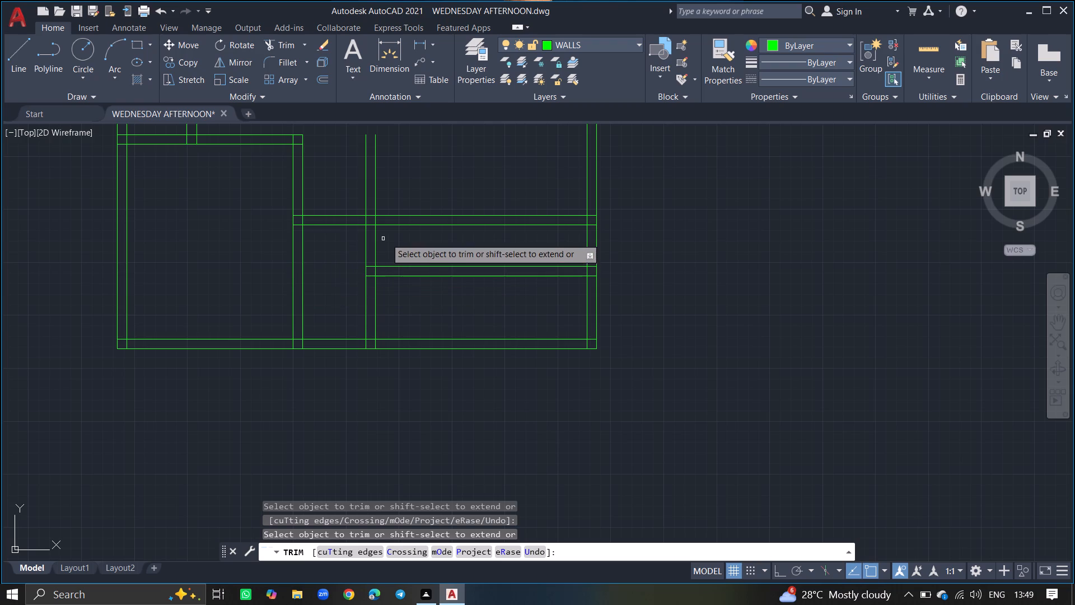
Trim both lines of the upper horizontal wall where they cross the right-hand room, including the stubs inside the right exterior wall.
{"action": "left_click", "coordinate": [415, 216]}
{"action": "left_click", "coordinate": [417, 225]}
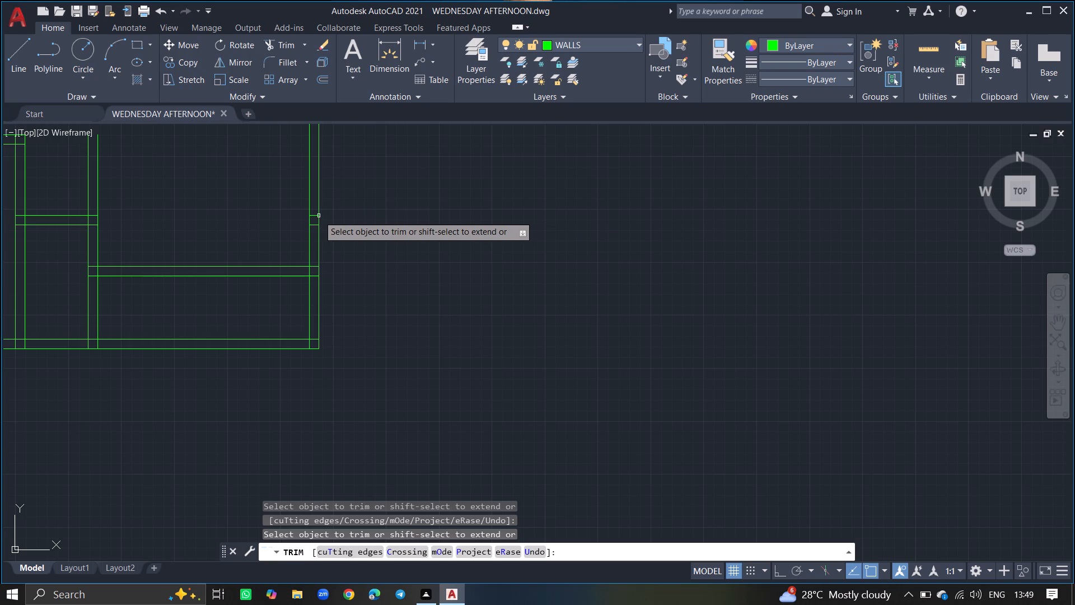
{"action": "left_click", "coordinate": [316, 215]}
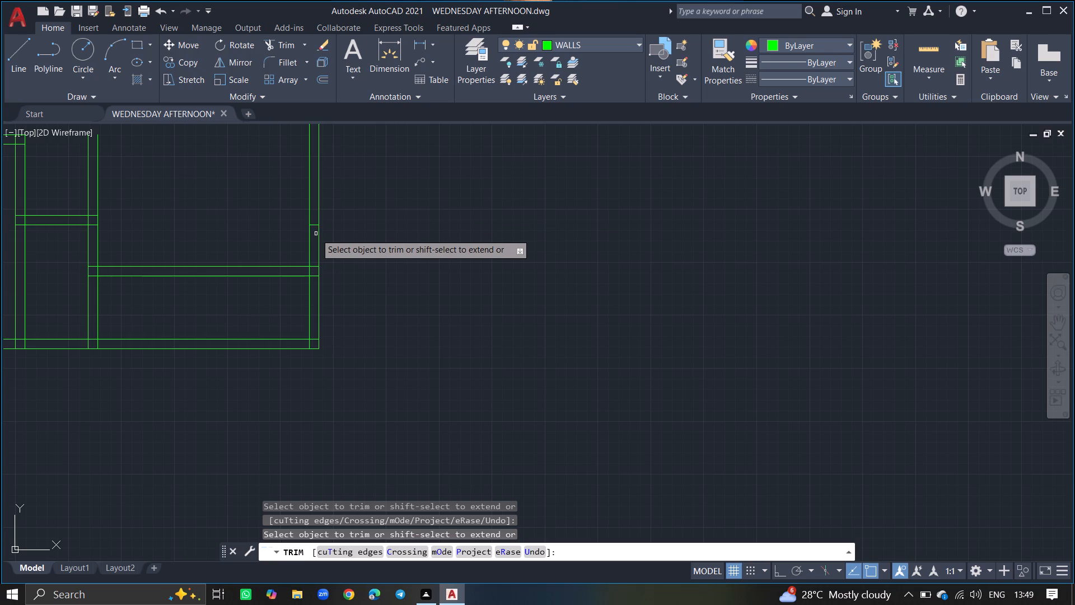
{"action": "left_click", "coordinate": [316, 226]}
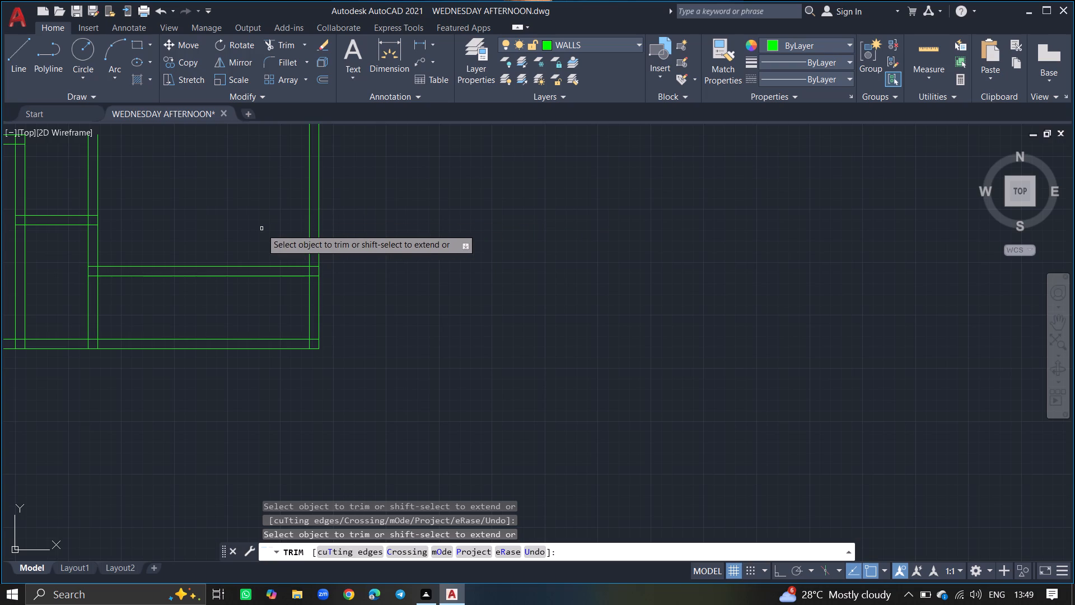
{"action": "key", "text": "Return"}
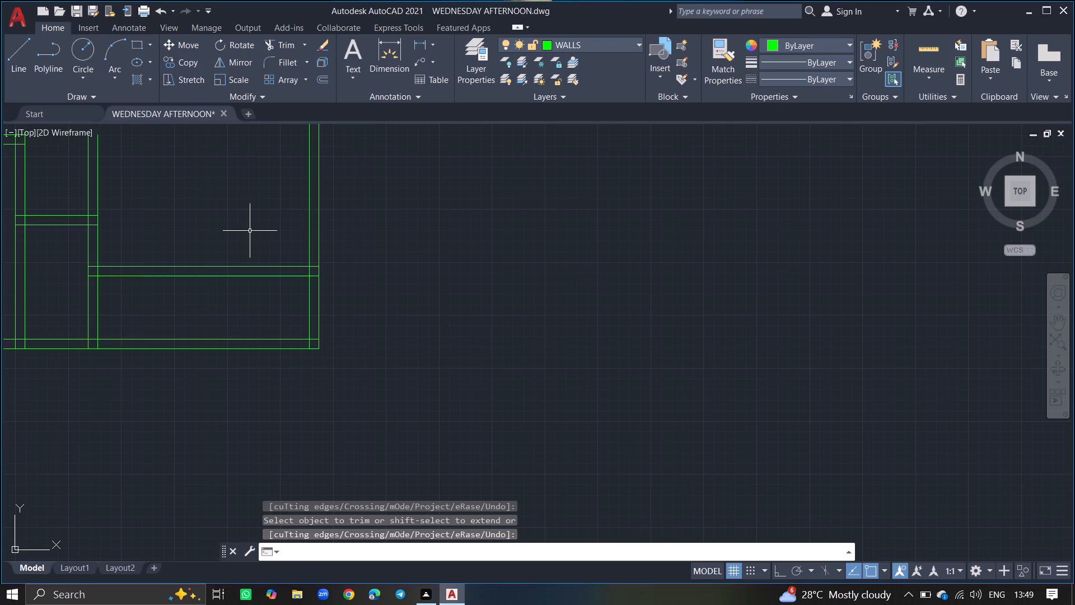
Offset the upper line of the lower-right room's horizontal wall 8' upward, into the plan.
{"action": "key", "text": "o"}
{"action": "type", "text": "FFSET"}
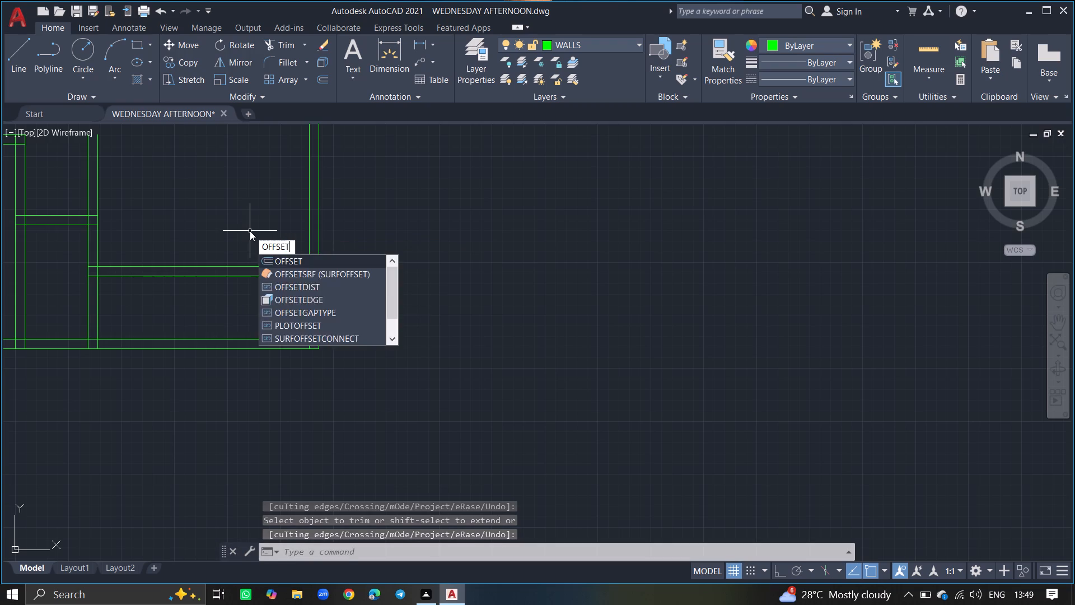
{"action": "key", "text": "Return"}
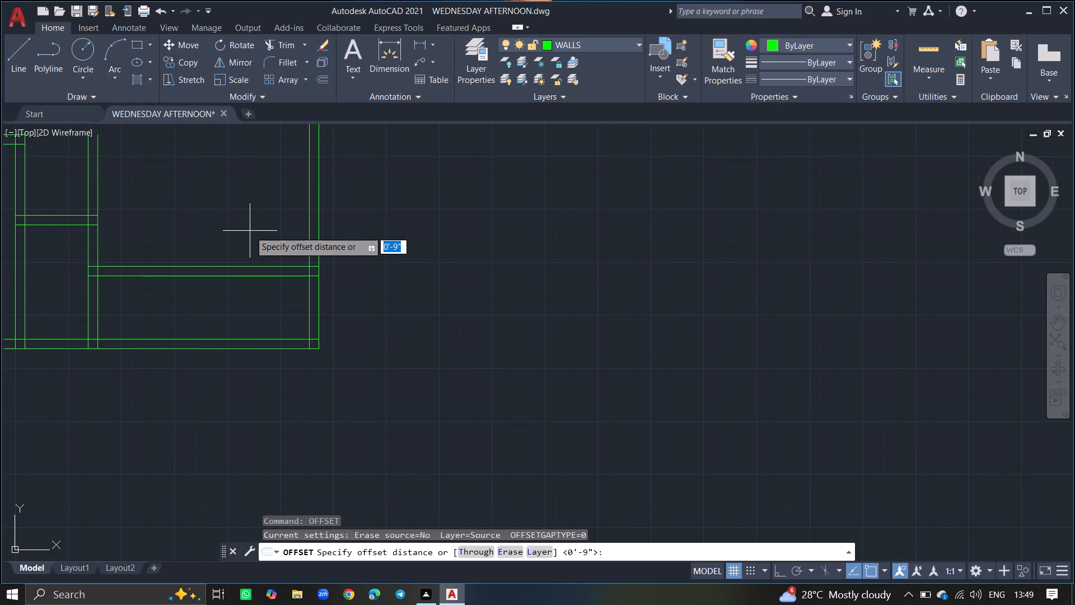
{"action": "type", "text": "8'"}
{"action": "key", "text": "Return"}
{"action": "scroll", "coordinate": [250, 231], "scroll_direction": "down", "scroll_amount": 3, "text": "ctrl"}
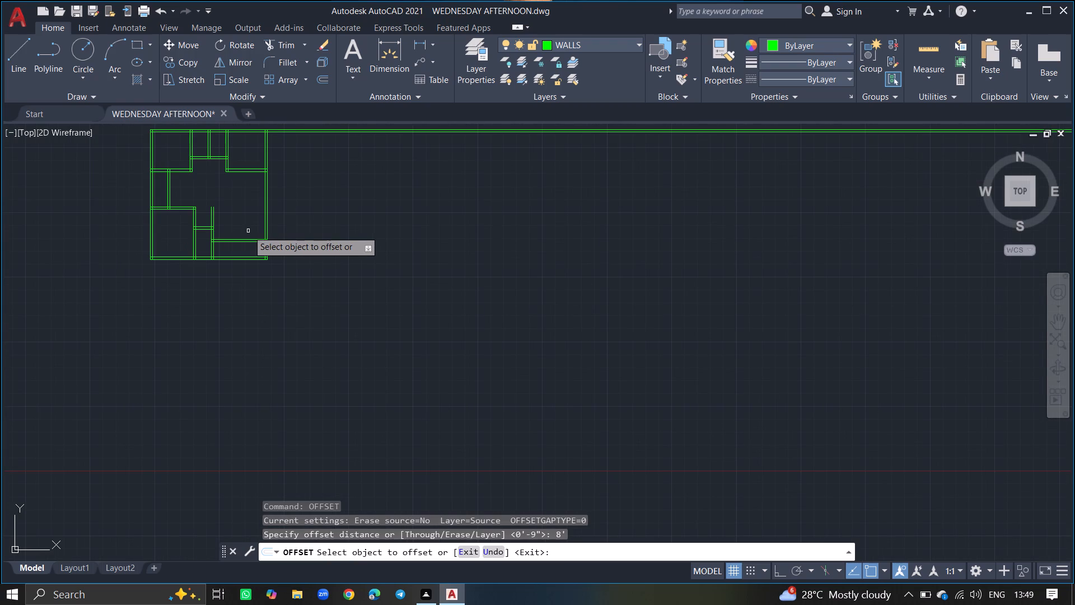
{"action": "left_click", "coordinate": [247, 238]}
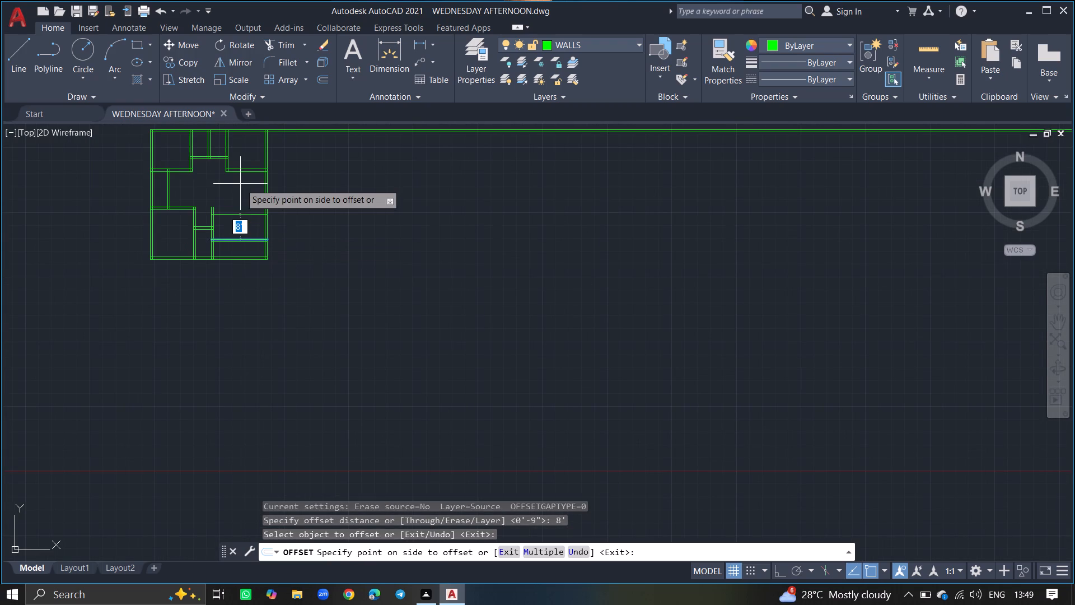
{"action": "scroll", "coordinate": [239, 180], "scroll_direction": "up", "scroll_amount": 3, "text": "ctrl"}
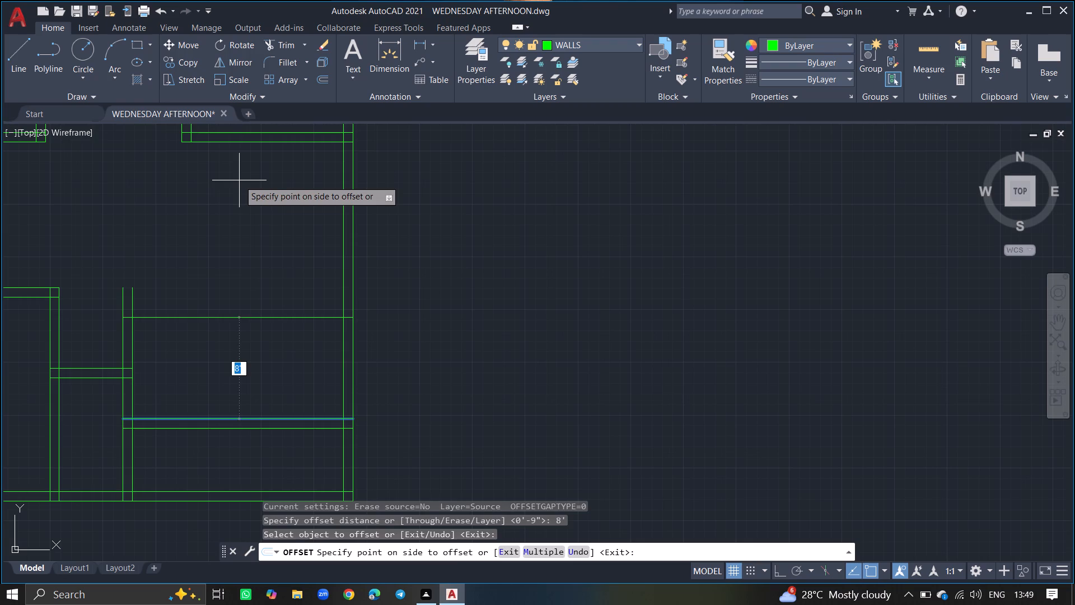
{"action": "left_click", "coordinate": [239, 180]}
{"action": "key", "text": "Return"}
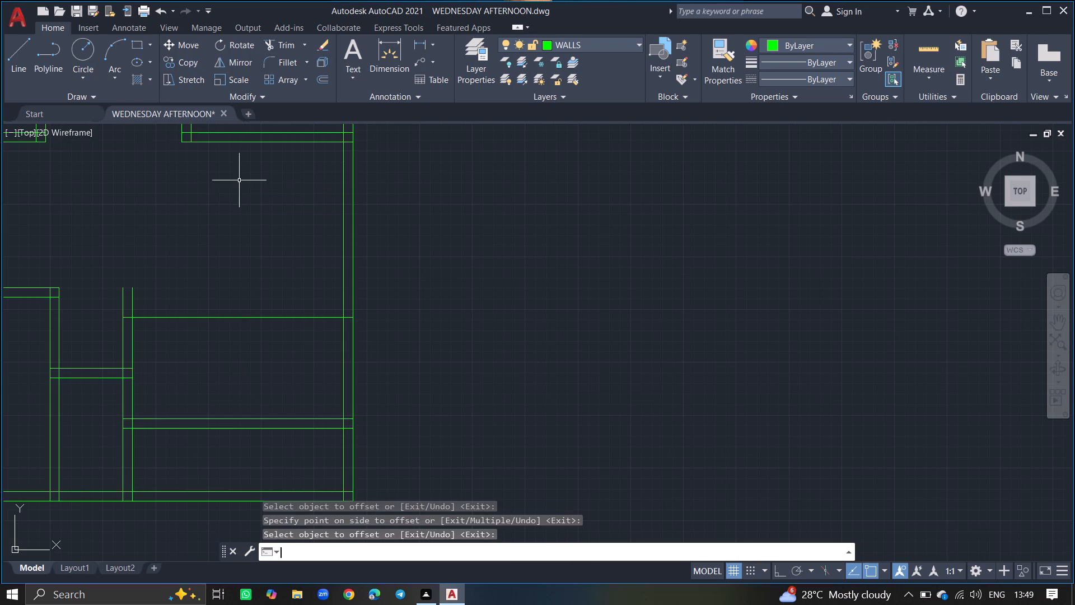
Offset the new horizontal line of the right-hand room 9" upward to form the second wall face.
{"action": "type", "text": "OFFSET"}
{"action": "key", "text": "Return"}
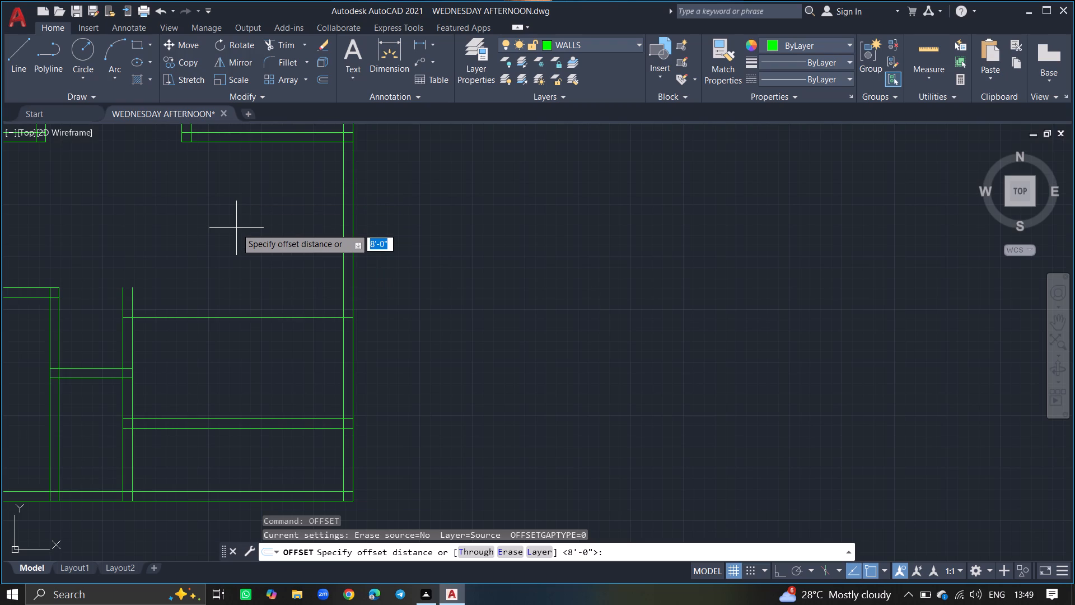
{"action": "key", "text": "9"}
{"action": "key", "text": "shift+quotedbl"}
{"action": "key", "text": "Return"}
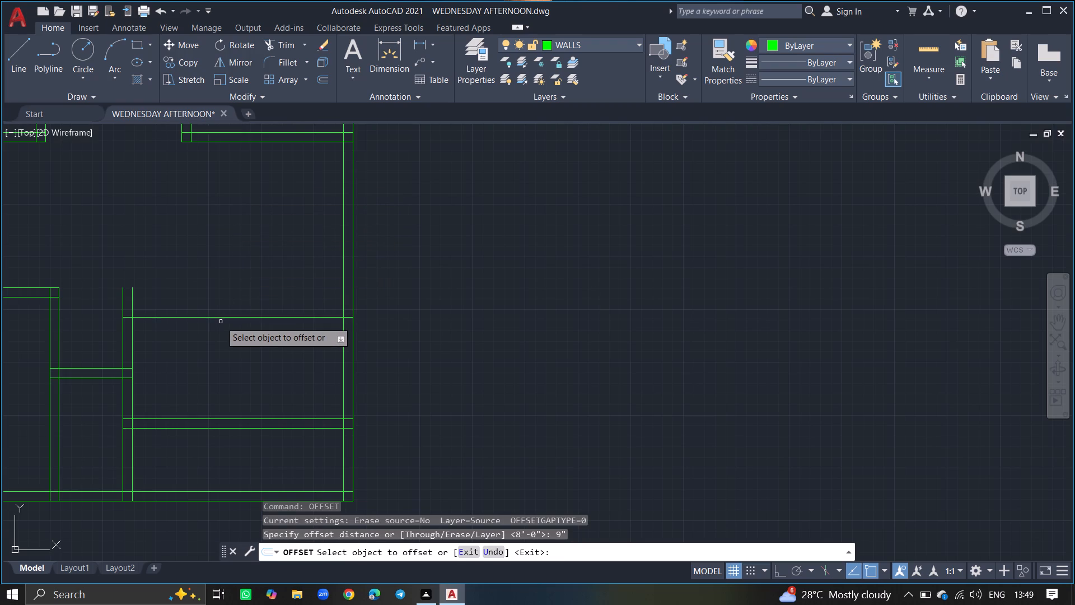
{"action": "left_click_drag", "start_coordinate": [221, 317], "coordinate": [228, 292]}
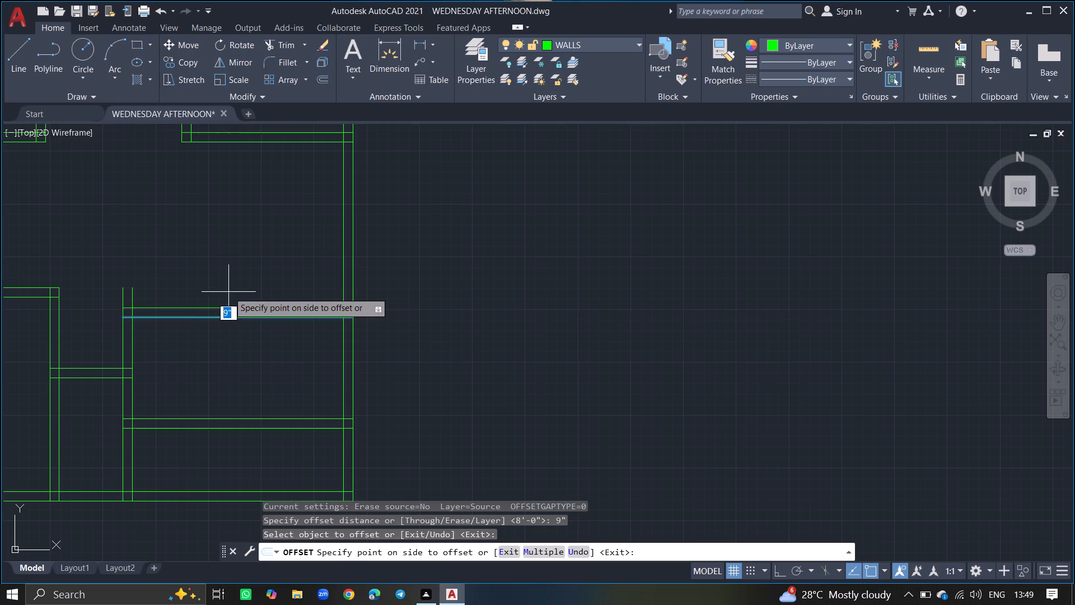
{"action": "left_click", "coordinate": [228, 292]}
{"action": "key", "text": "Return"}
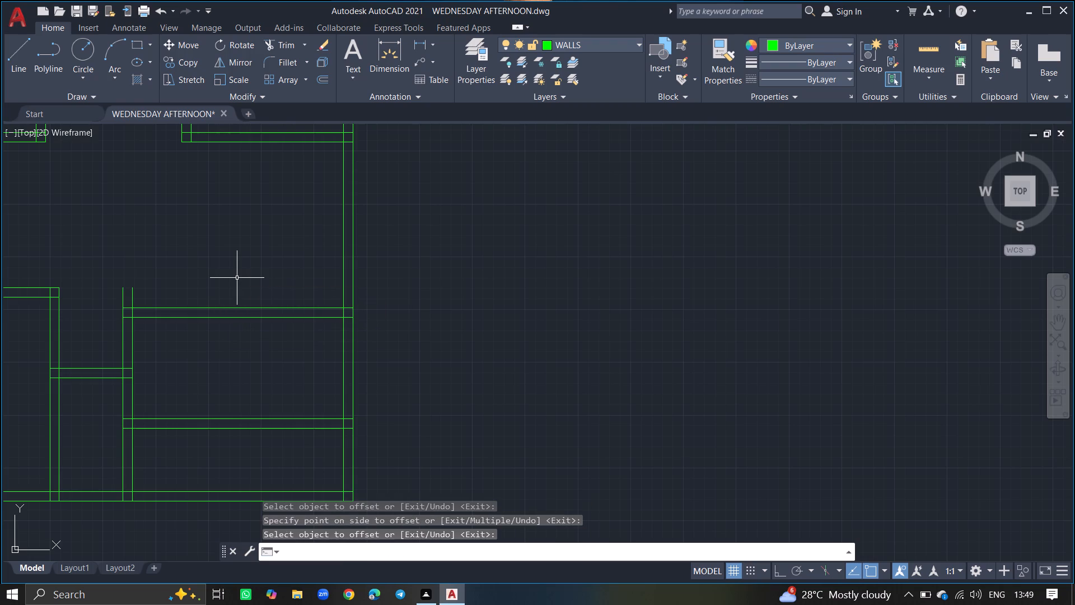
Trim both lines of the right-hand rooms' left wall between the passage's short cross wall and the new horizontal wall, and above that wall.
{"action": "type", "text": "TRIM"}
{"action": "key", "text": "Return"}
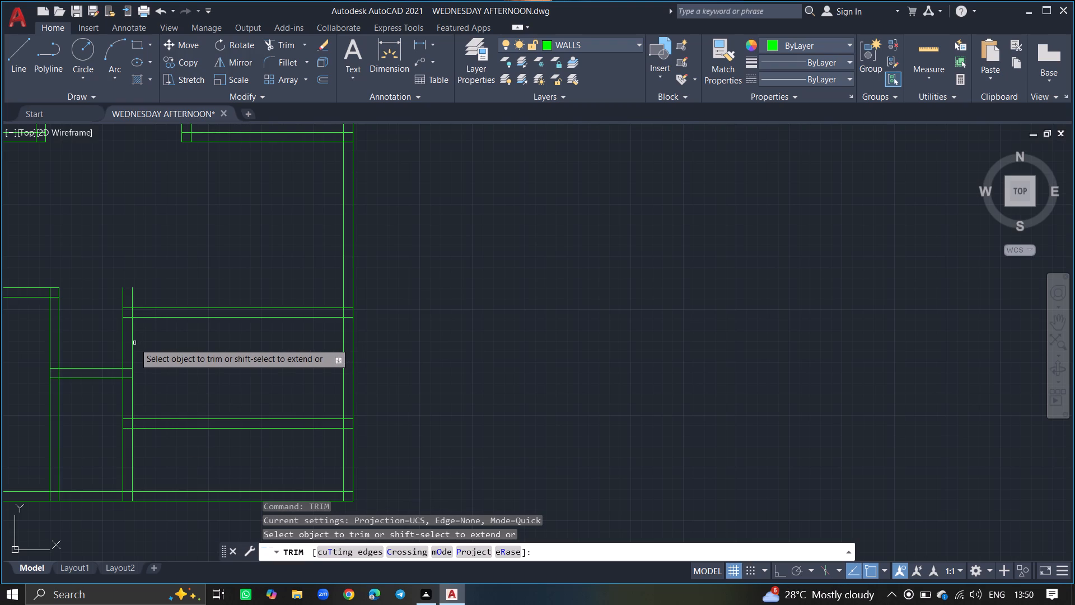
{"action": "left_click_drag", "start_coordinate": [133, 345], "coordinate": [121, 345]}
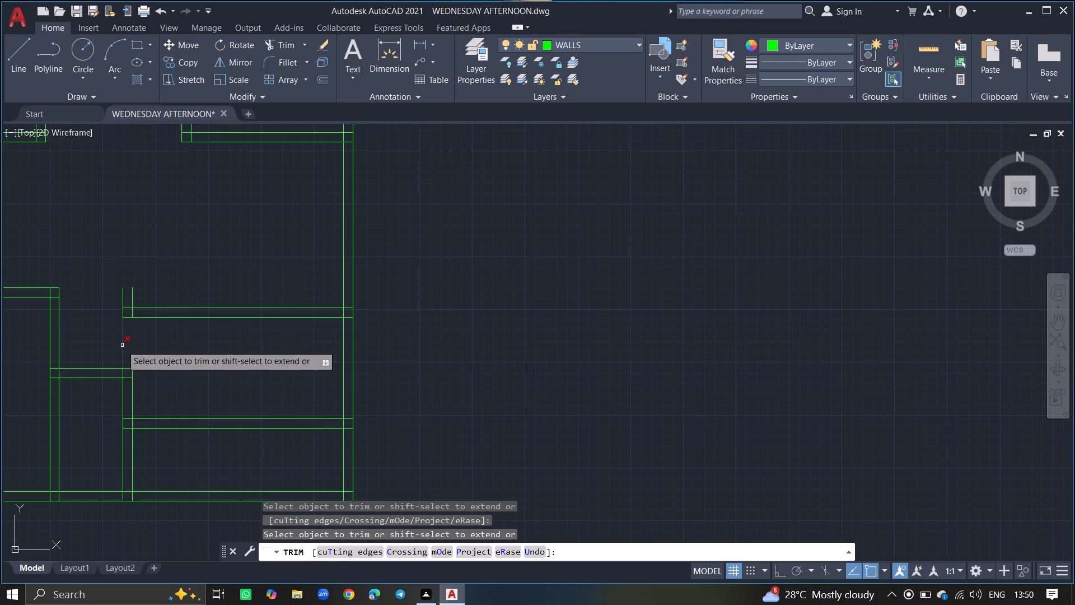
{"action": "left_click_drag", "start_coordinate": [121, 345], "coordinate": [124, 345]}
{"action": "left_click", "coordinate": [124, 345]}
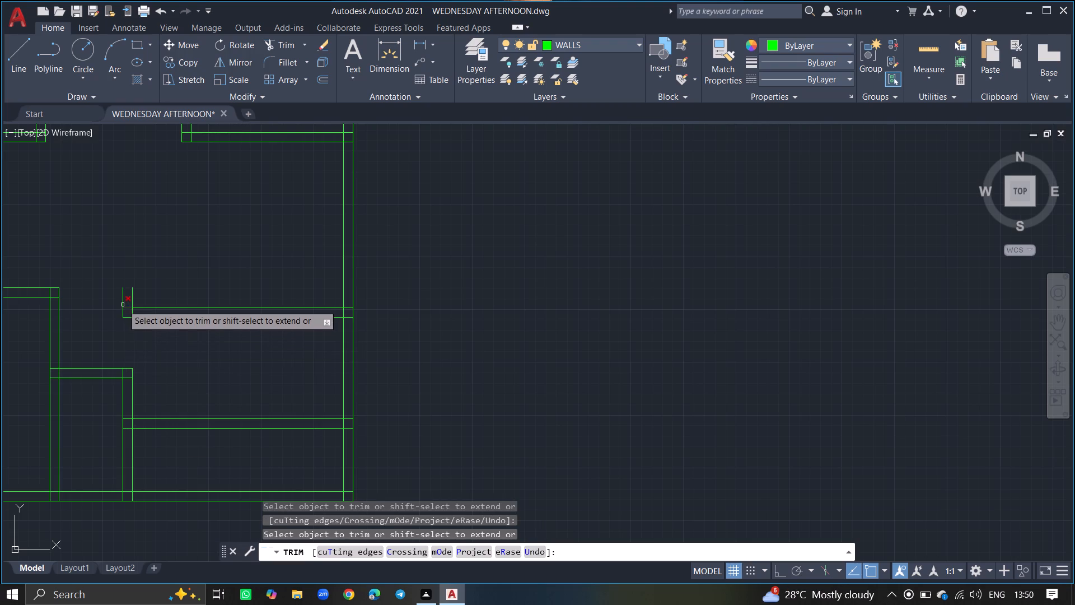
{"action": "left_click", "coordinate": [123, 299]}
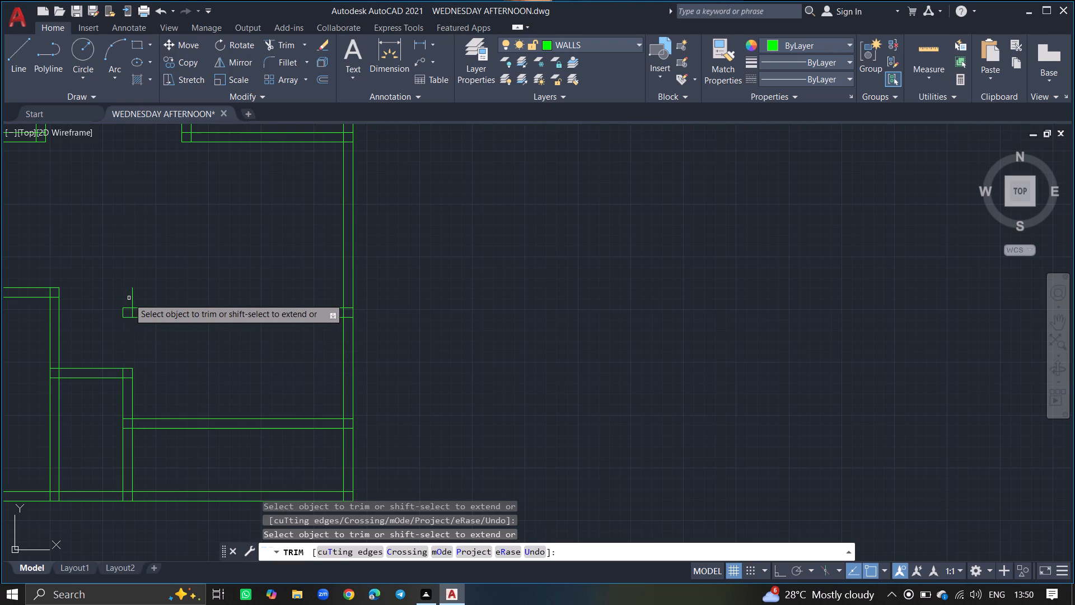
{"action": "left_click", "coordinate": [132, 298]}
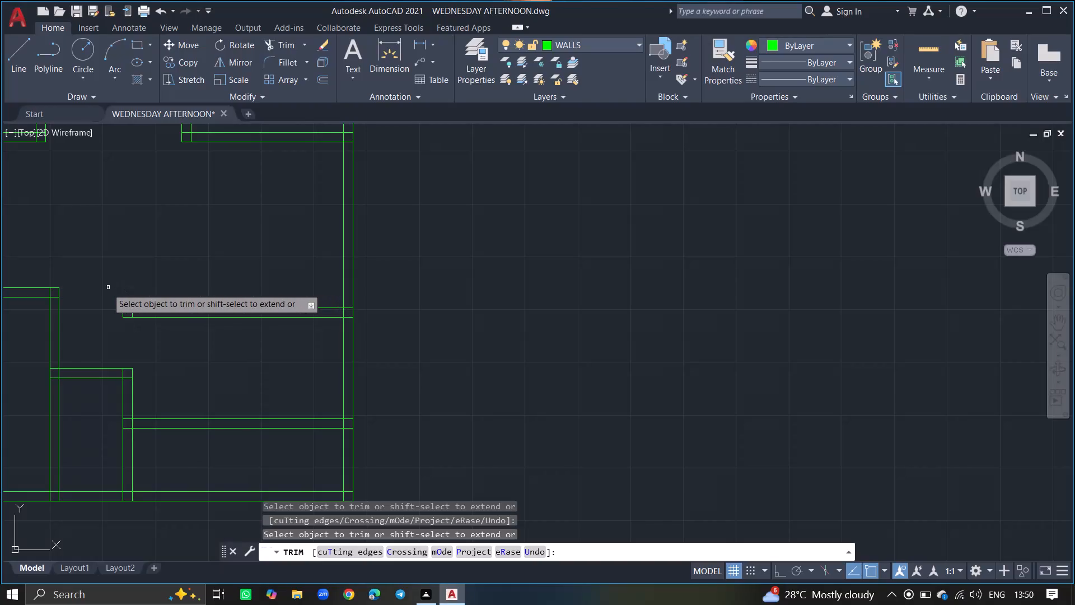
{"action": "scroll", "coordinate": [98, 313], "scroll_direction": "down", "scroll_amount": 1, "text": "ctrl"}
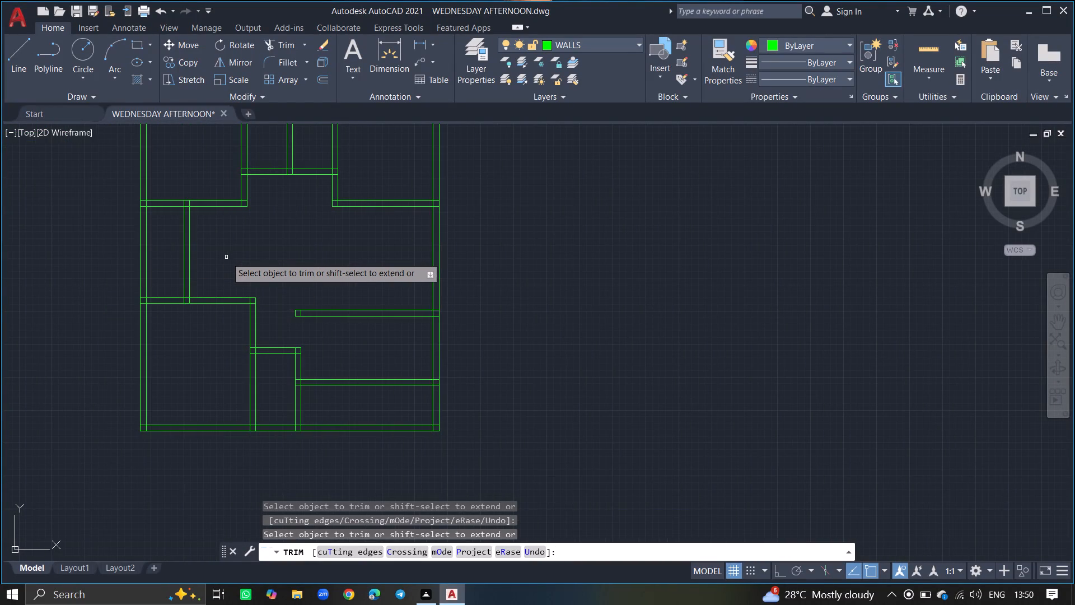
{"action": "key", "text": "Return"}
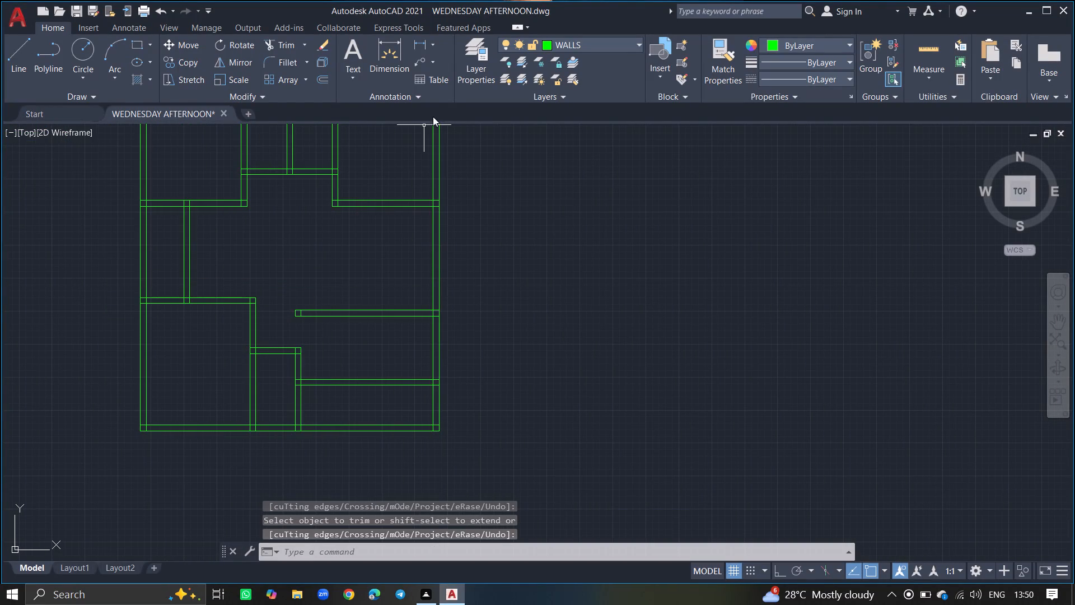
Make DOORS the current layer.
{"action": "left_click", "coordinate": [480, 76]}
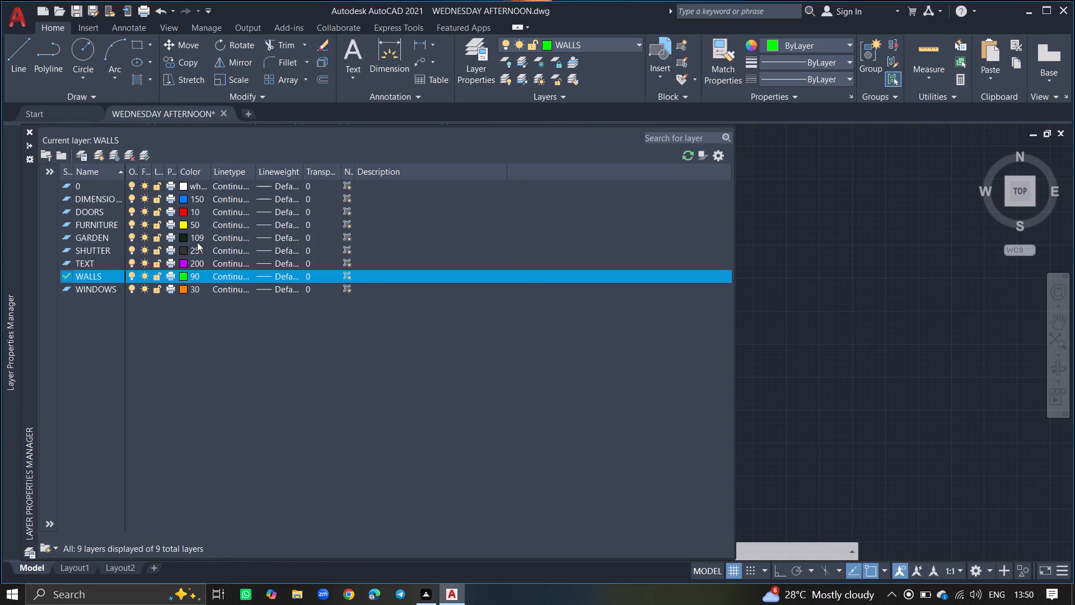
{"action": "double_click", "coordinate": [108, 209]}
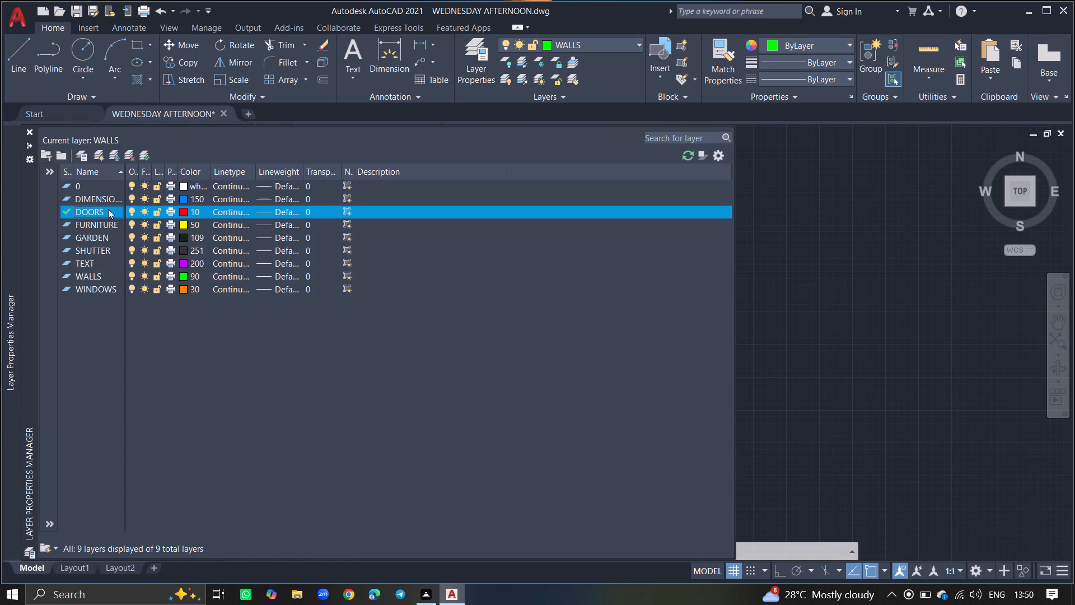
{"action": "left_click", "coordinate": [31, 132]}
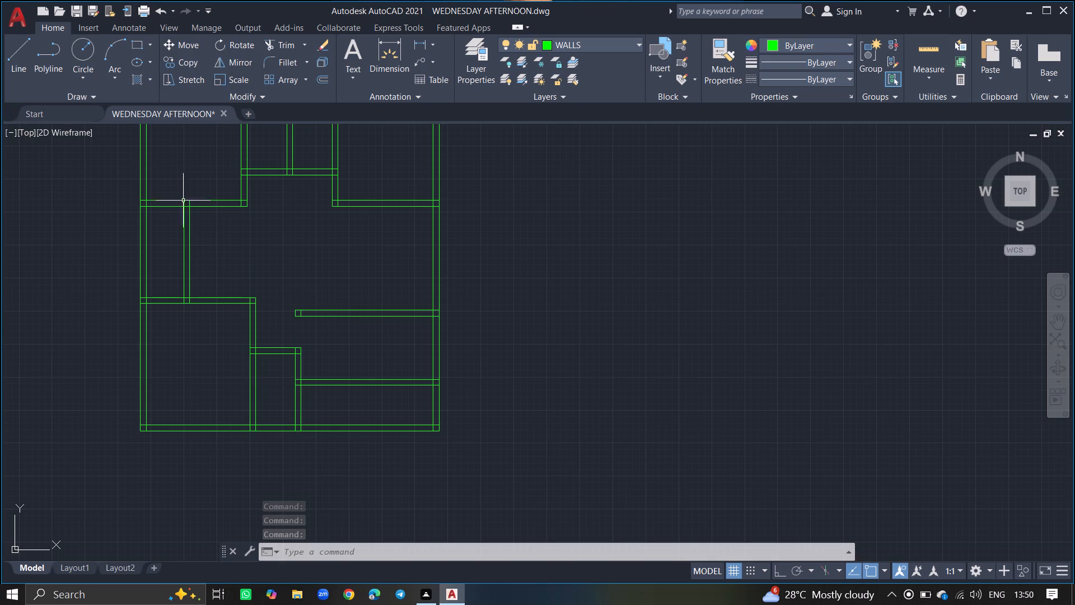
Insert the Door - Imperial block in the empty area beside the plan and set its swing to Open 90º.
{"action": "key", "text": "ctrl+3"}
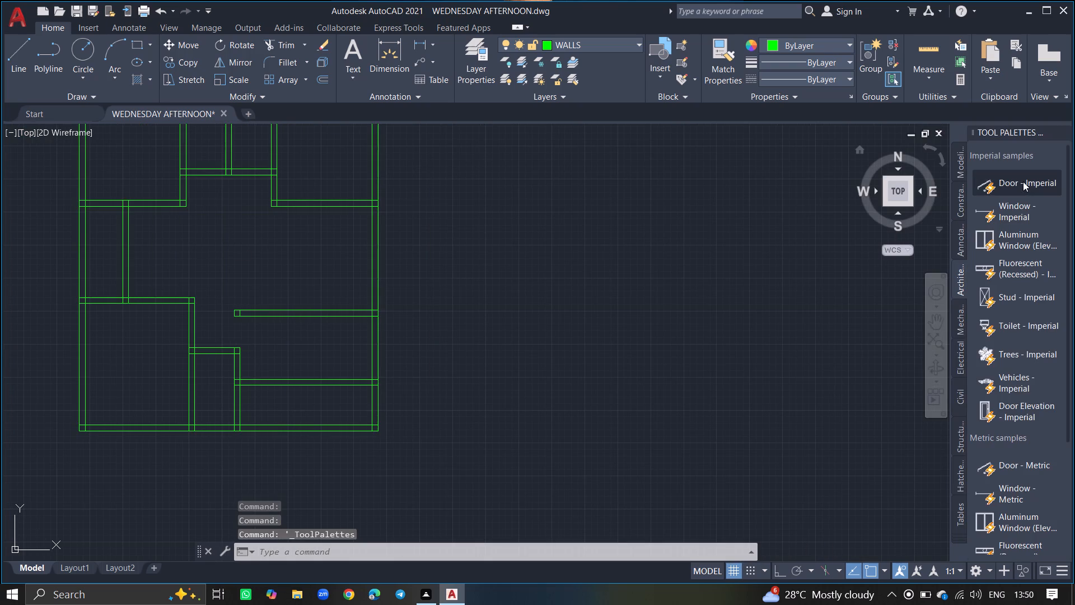
{"action": "left_click", "coordinate": [1023, 182]}
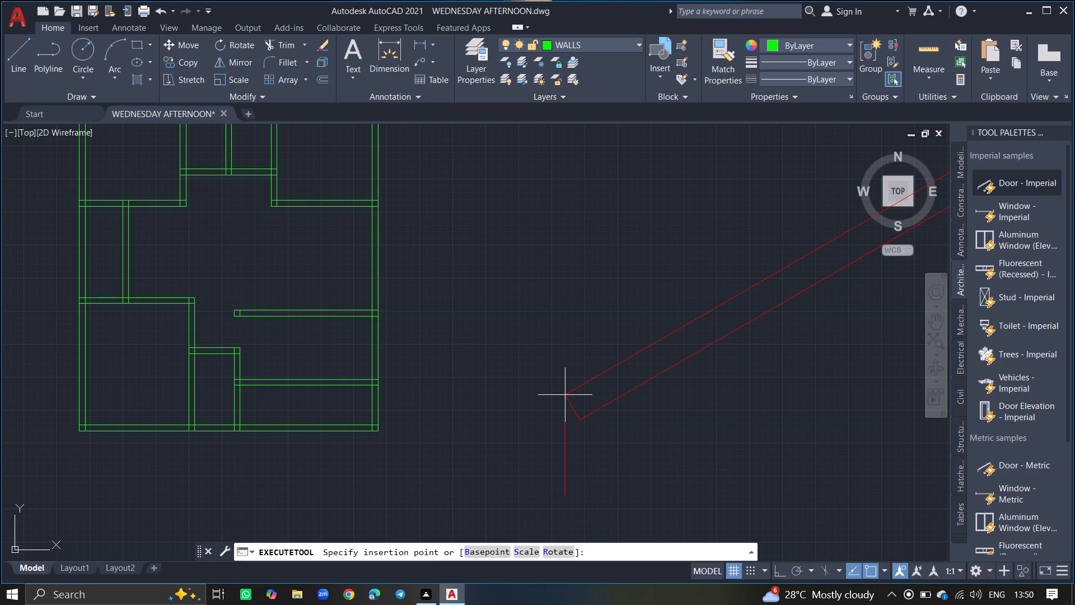
{"action": "left_click", "coordinate": [565, 395]}
{"action": "left_click", "coordinate": [565, 395]}
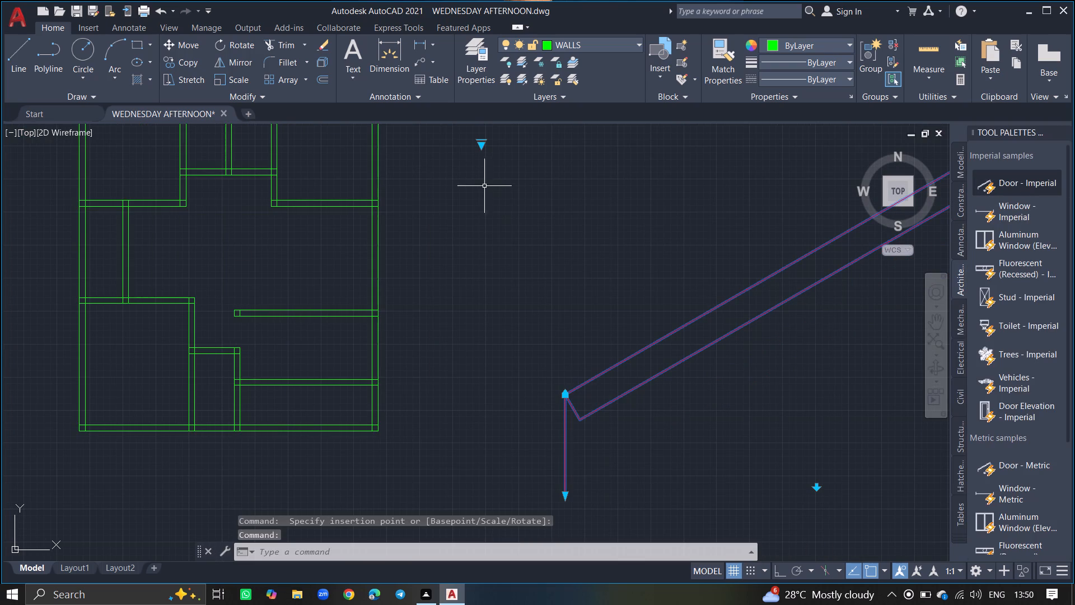
{"action": "left_click", "coordinate": [484, 146]}
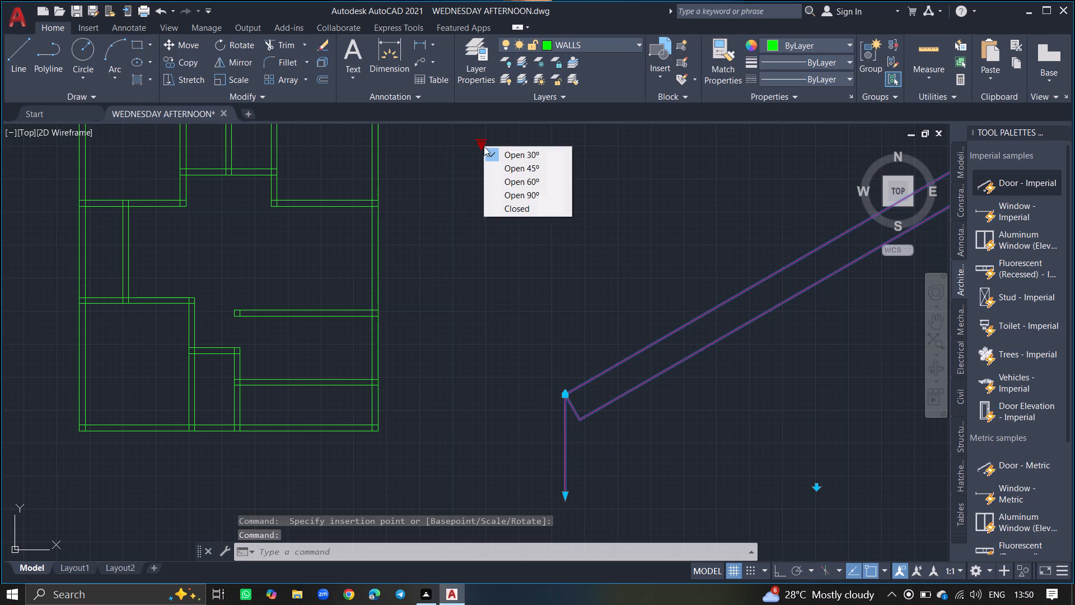
{"action": "left_click", "coordinate": [502, 192]}
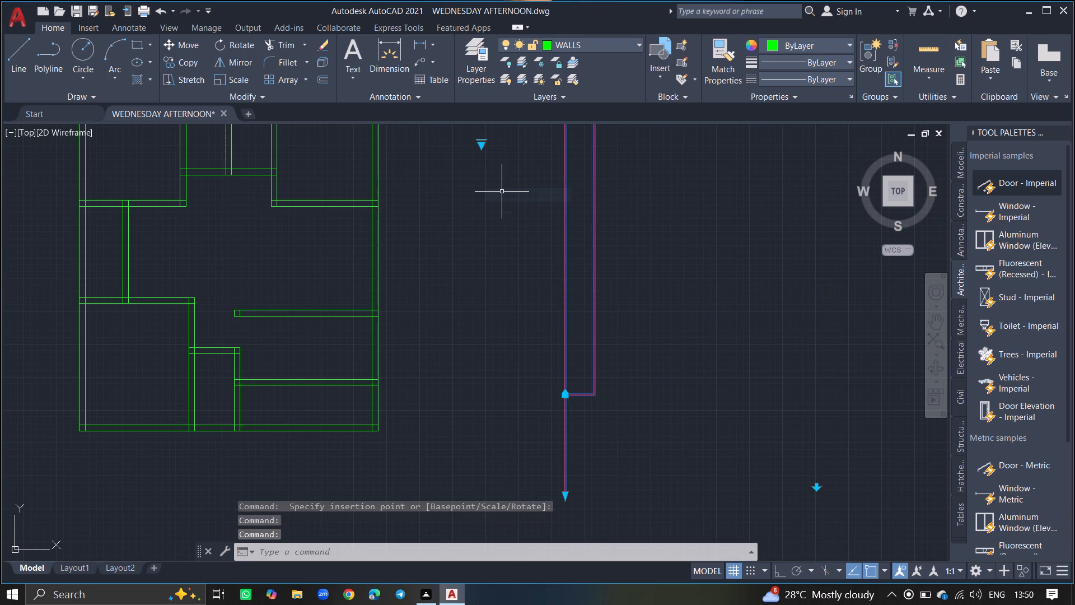
{"action": "key", "text": "Escape"}
Scale the oversized door block down freehand from a base point on its leaf to roughly suit the plan's rooms.
{"action": "scroll", "coordinate": [502, 192], "scroll_direction": "down", "scroll_amount": 4, "text": "ctrl"}
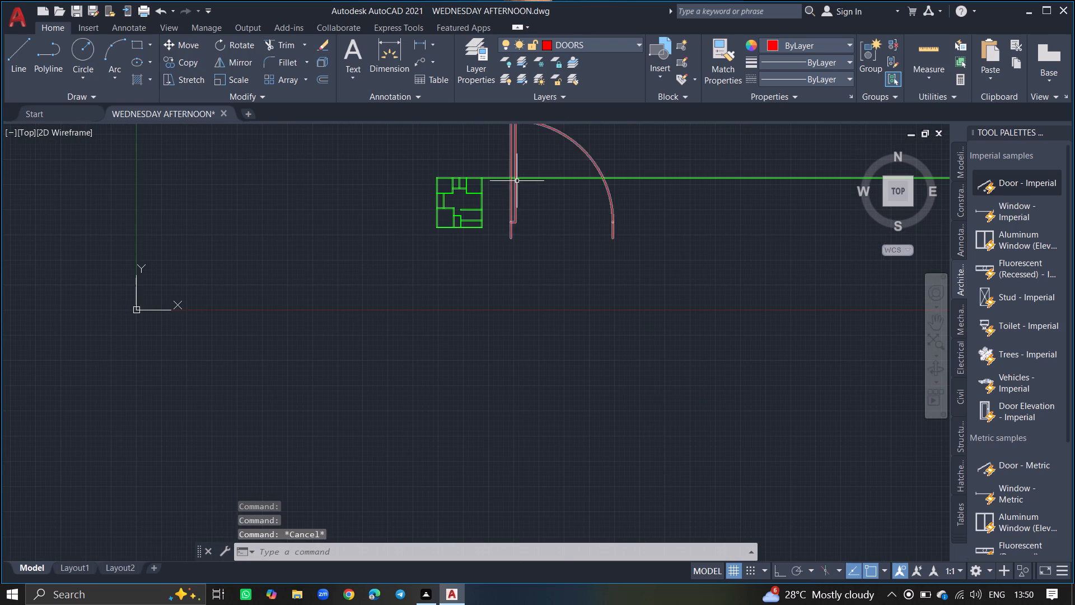
{"action": "left_click", "coordinate": [515, 181]}
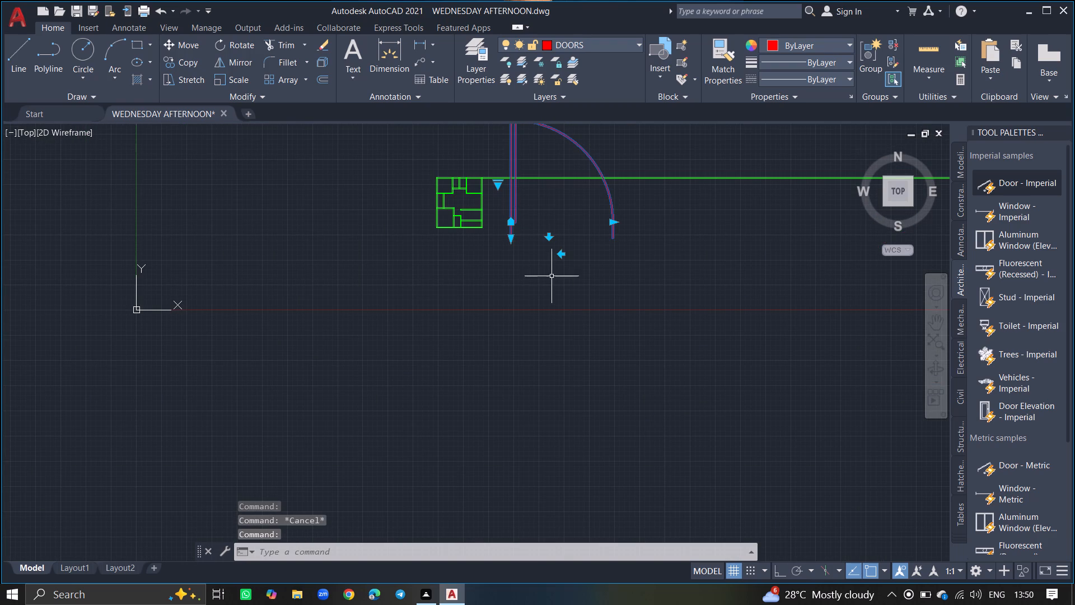
{"action": "type", "text": "SC"}
{"action": "key", "text": "Return"}
{"action": "left_click", "coordinate": [510, 170]}
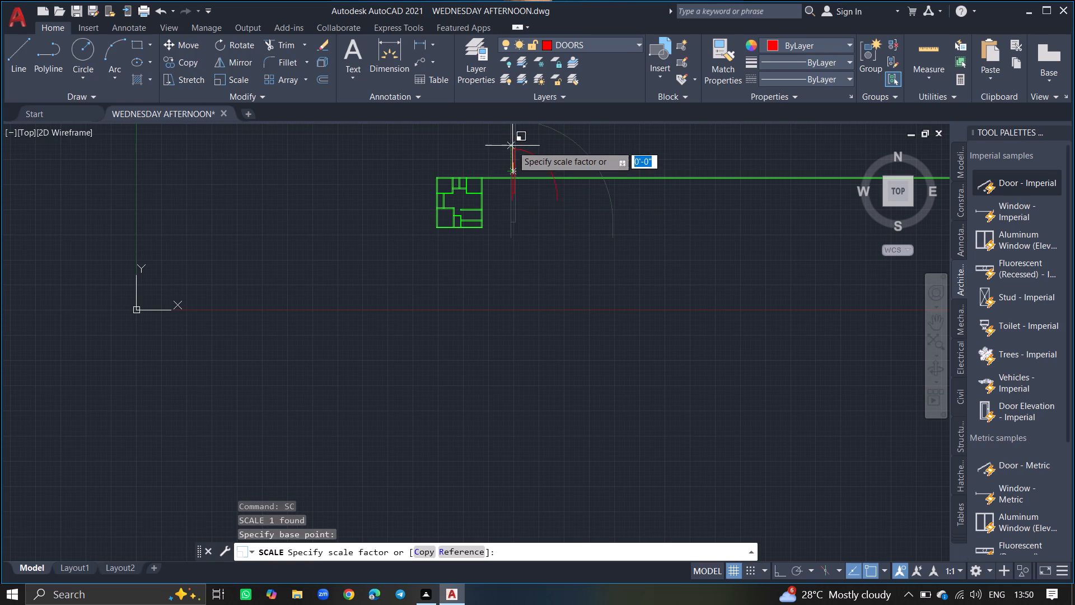
{"action": "scroll", "coordinate": [515, 140], "scroll_direction": "up", "scroll_amount": 5, "text": "ctrl"}
{"action": "scroll", "coordinate": [465, 241], "scroll_direction": "down", "scroll_amount": 2, "text": "ctrl"}
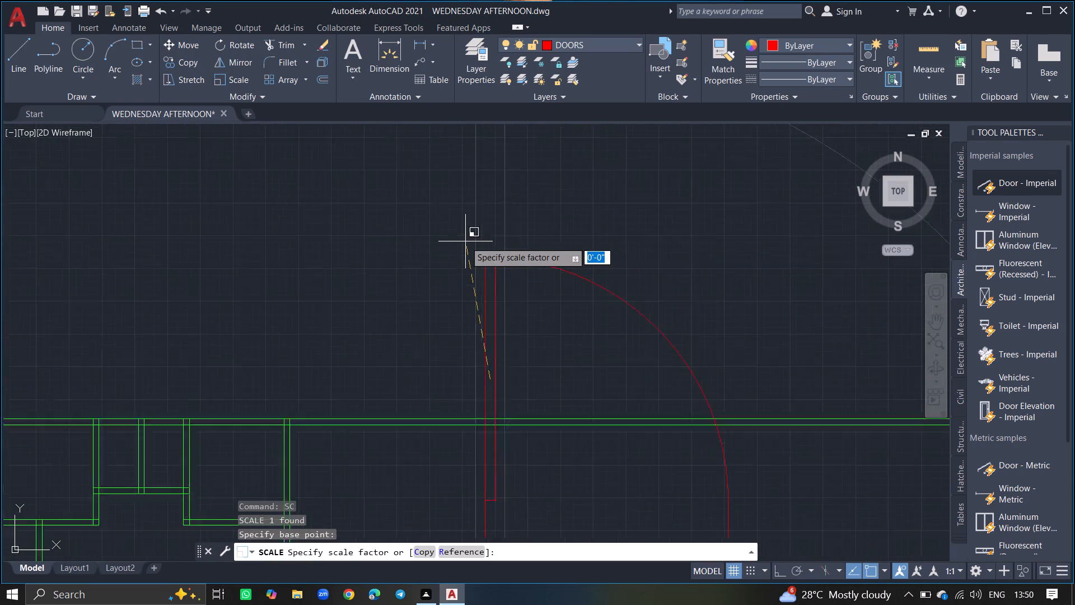
{"action": "scroll", "coordinate": [465, 241], "scroll_direction": "down", "scroll_amount": 1, "text": "ctrl"}
{"action": "scroll", "coordinate": [458, 292], "scroll_direction": "up", "scroll_amount": 3, "text": "ctrl"}
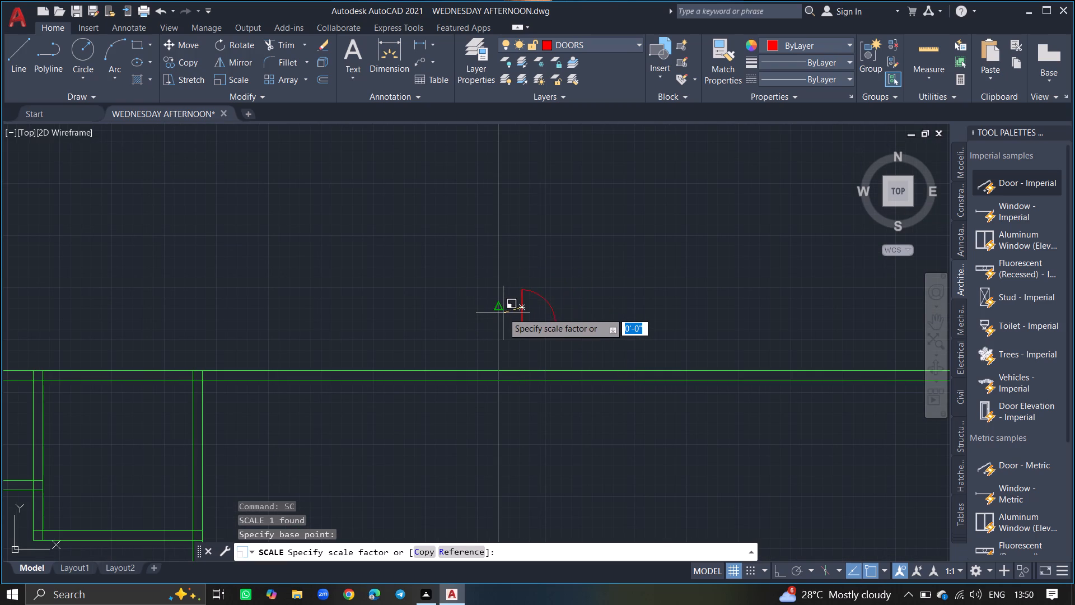
{"action": "left_click", "coordinate": [503, 313]}
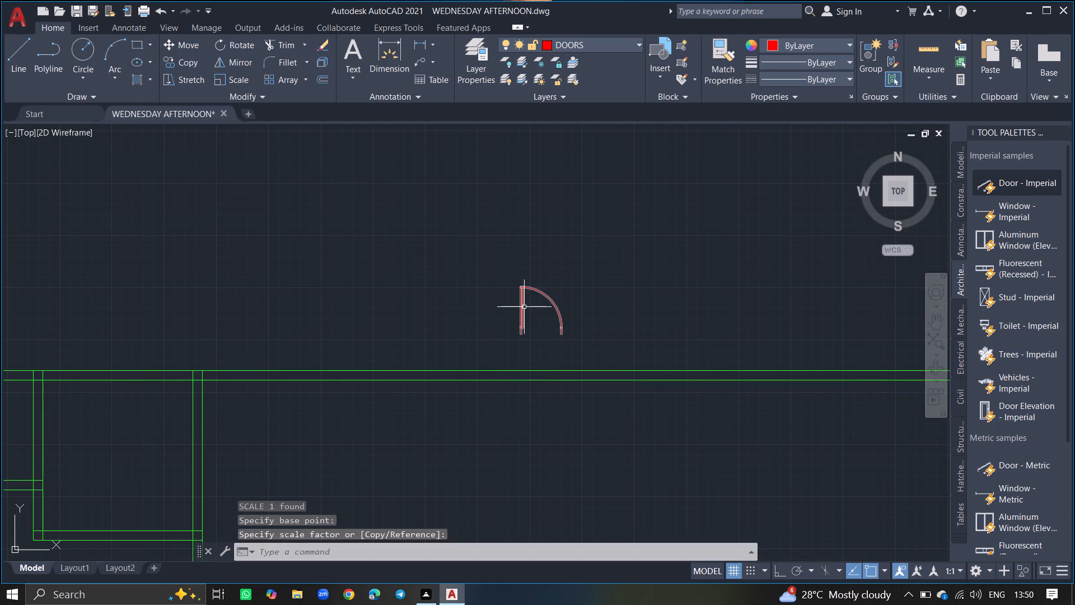
Move the door by its leaf onto the upper-left room's bottom wall, between the vertical wall below and the room's right corner.
{"action": "left_click", "coordinate": [524, 307]}
{"action": "type", "text": "MO"}
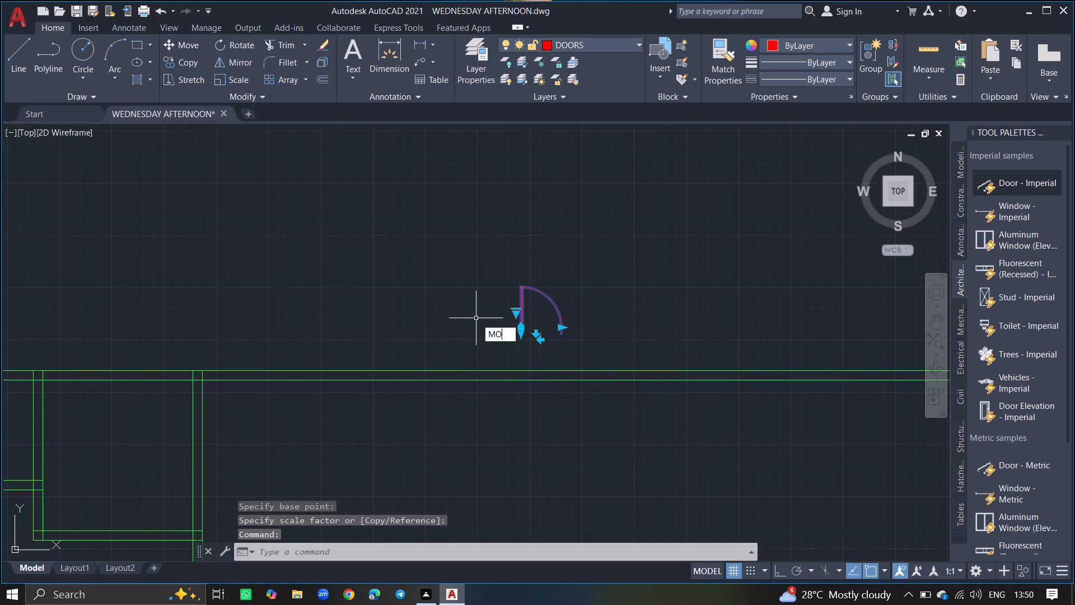
{"action": "type", "text": "VE"}
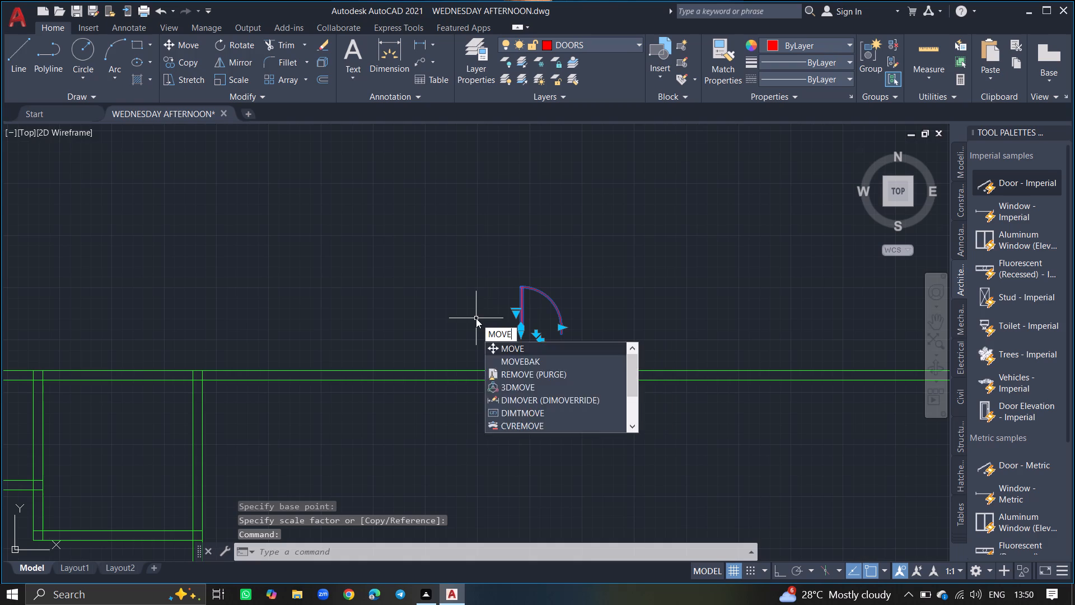
{"action": "key", "text": "Return"}
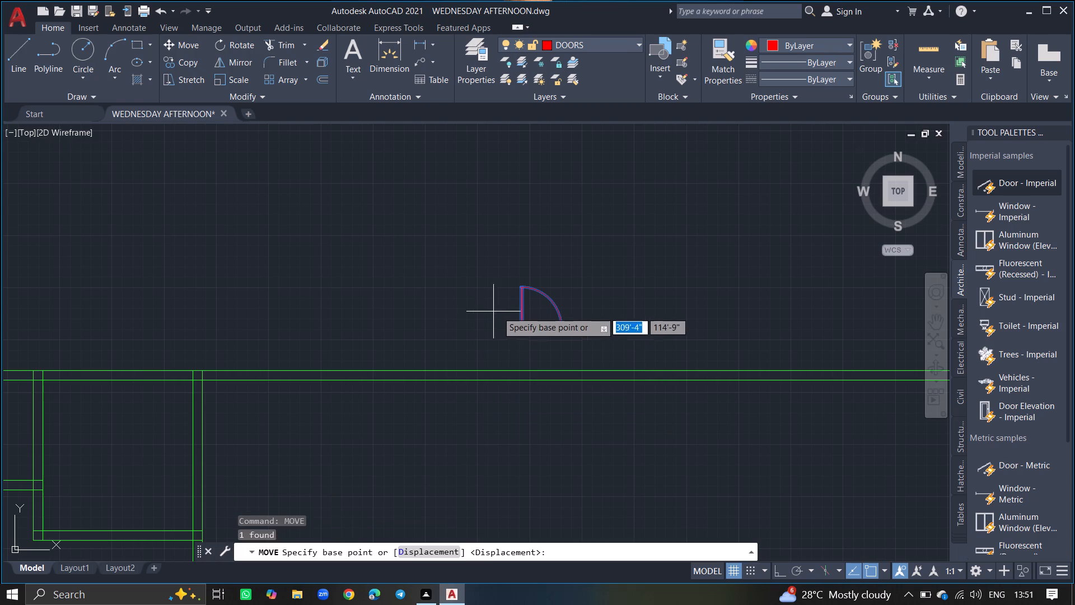
{"action": "left_click", "coordinate": [520, 308]}
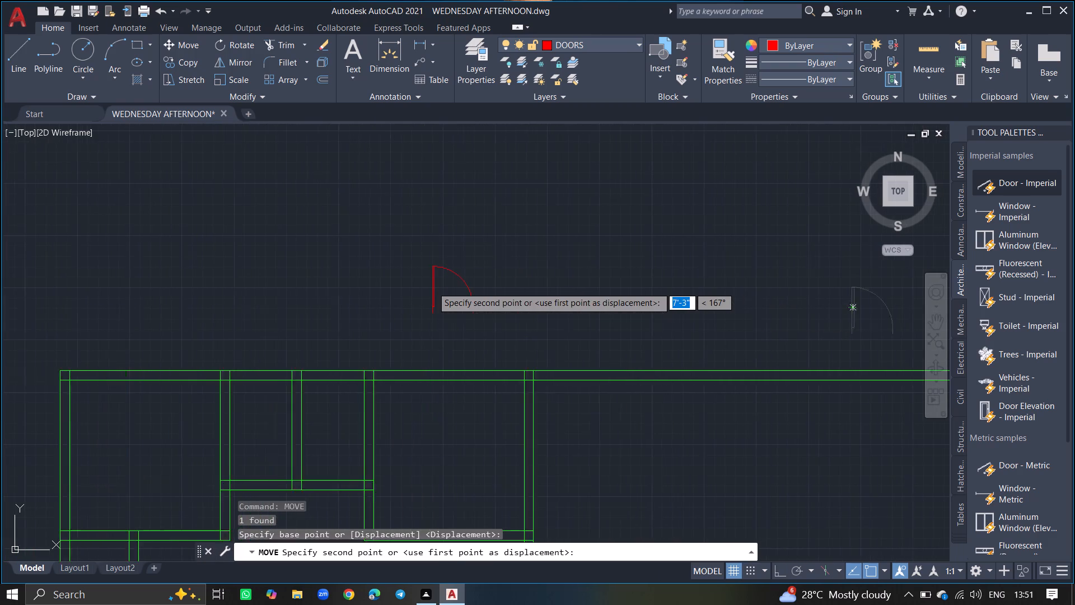
{"action": "scroll", "coordinate": [403, 309], "scroll_direction": "down", "scroll_amount": 2, "text": "ctrl"}
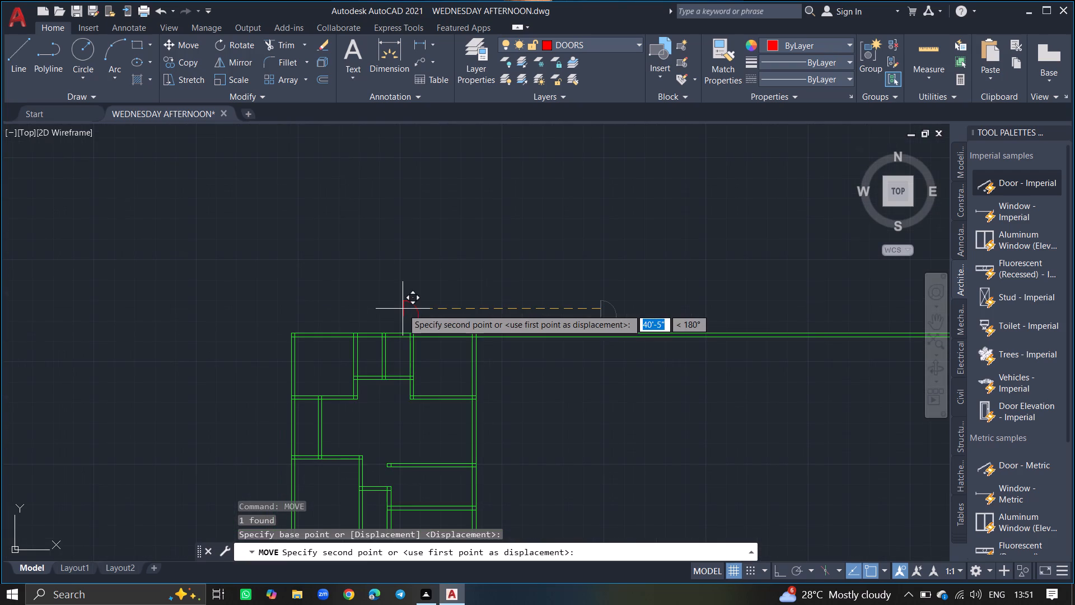
{"action": "scroll", "coordinate": [359, 402], "scroll_direction": "up", "scroll_amount": 2, "text": "ctrl"}
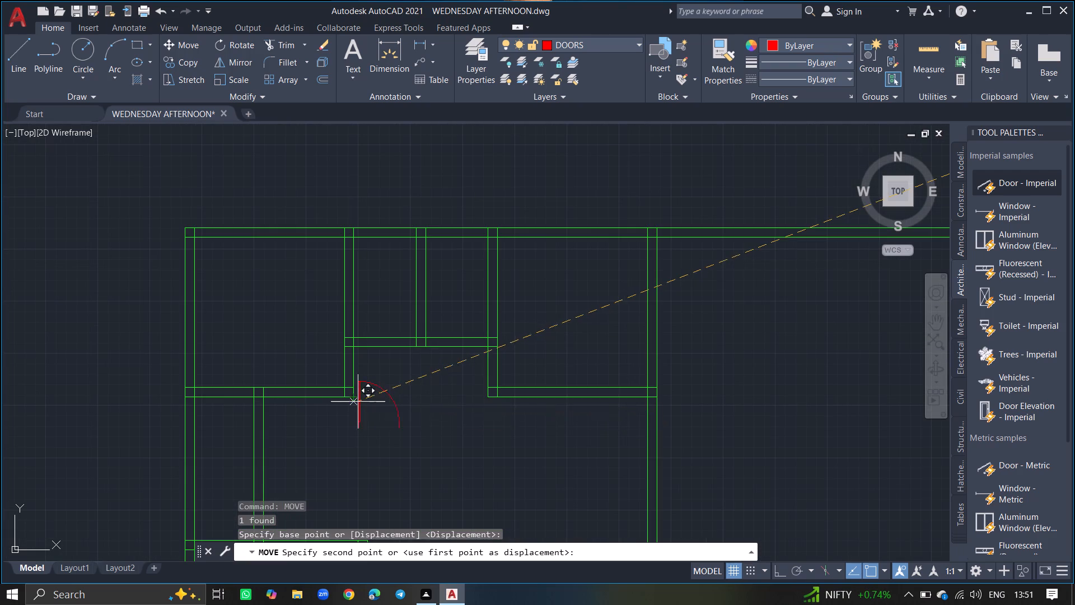
{"action": "scroll", "coordinate": [282, 378], "scroll_direction": "up", "scroll_amount": 2, "text": "ctrl"}
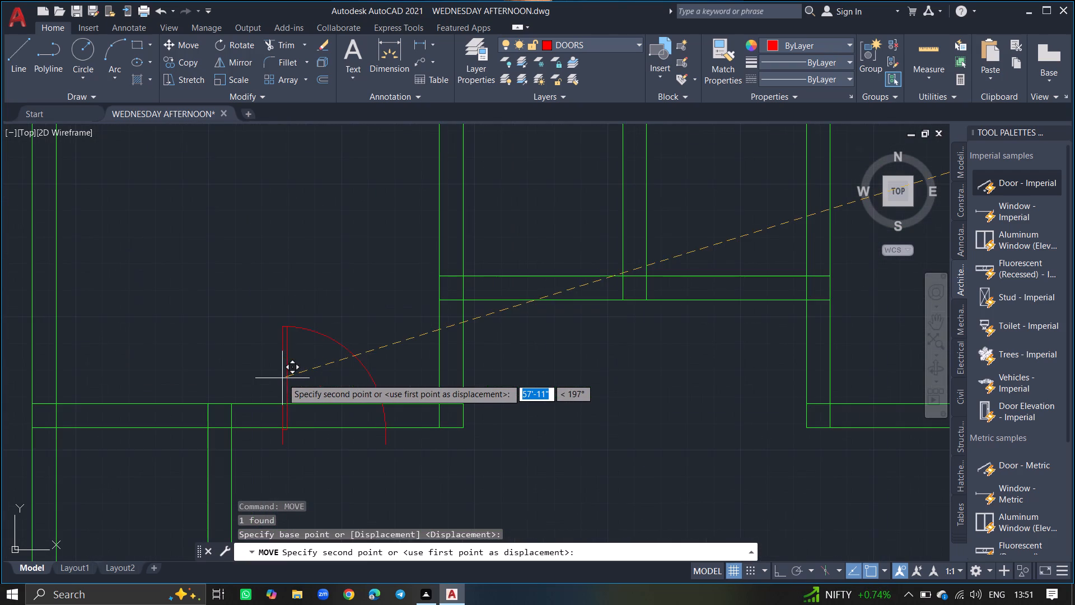
{"action": "left_click", "coordinate": [311, 364]}
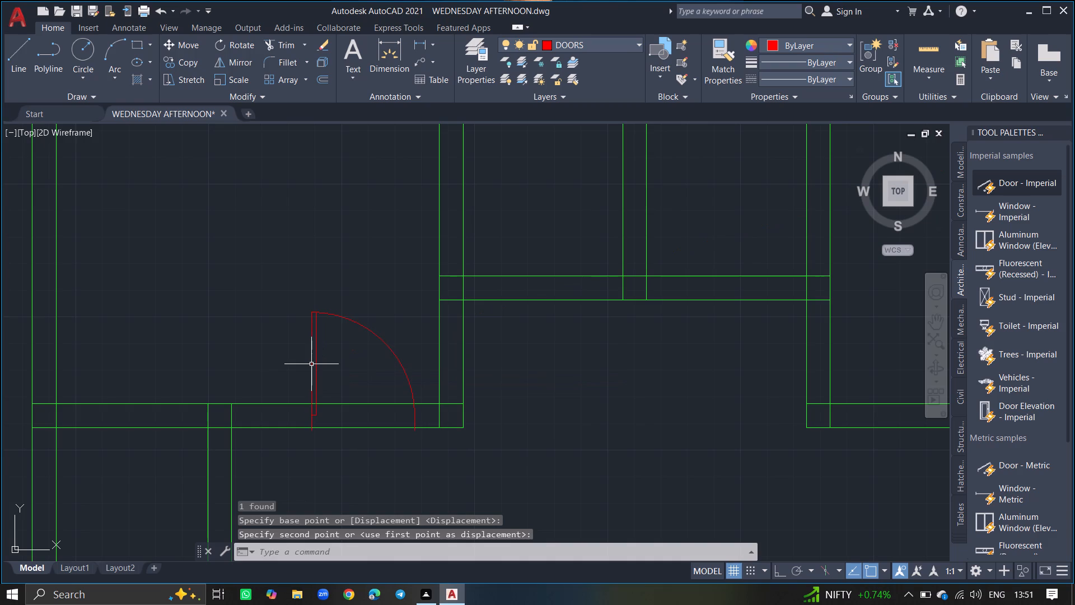
Scale the upper-left room's door down slightly freehand, using the midpoint of its leaf as the base point.
{"action": "left_click", "coordinate": [311, 364]}
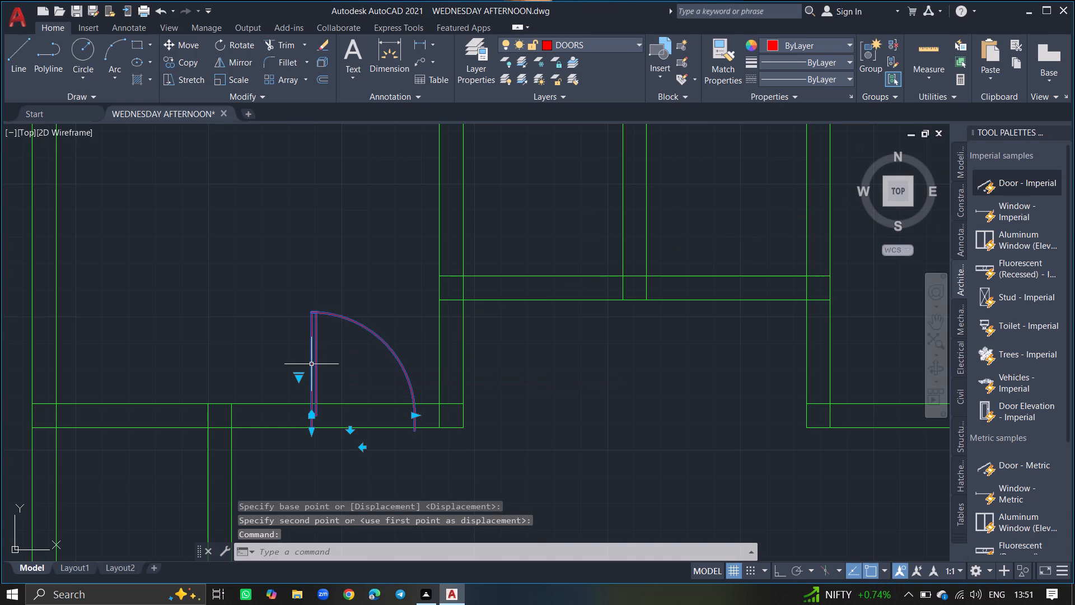
{"action": "scroll", "coordinate": [311, 364], "scroll_direction": "down", "scroll_amount": 2, "text": "ctrl"}
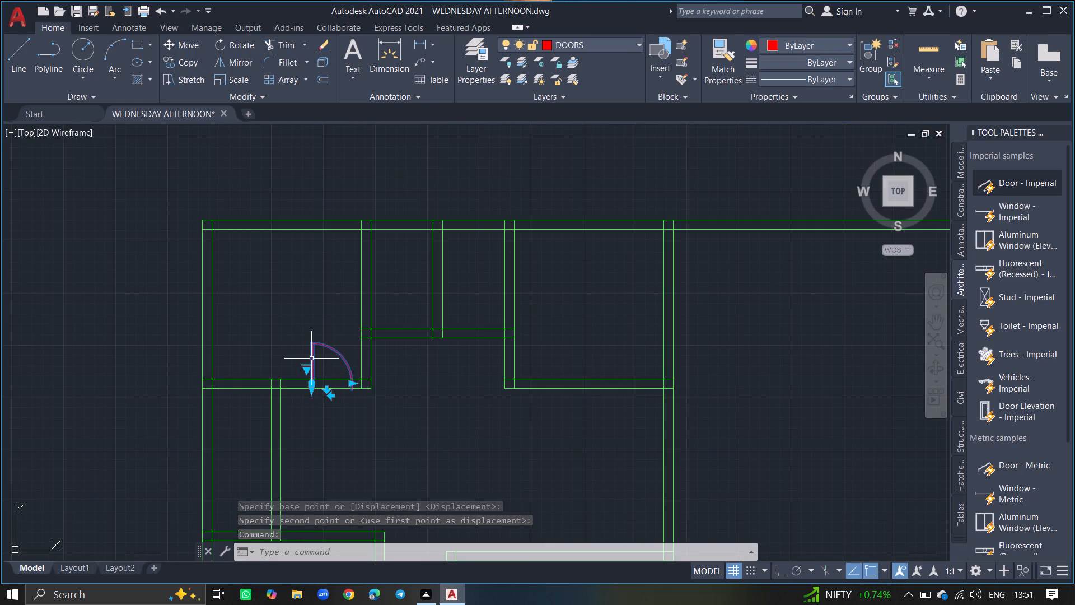
{"action": "type", "text": "SC"}
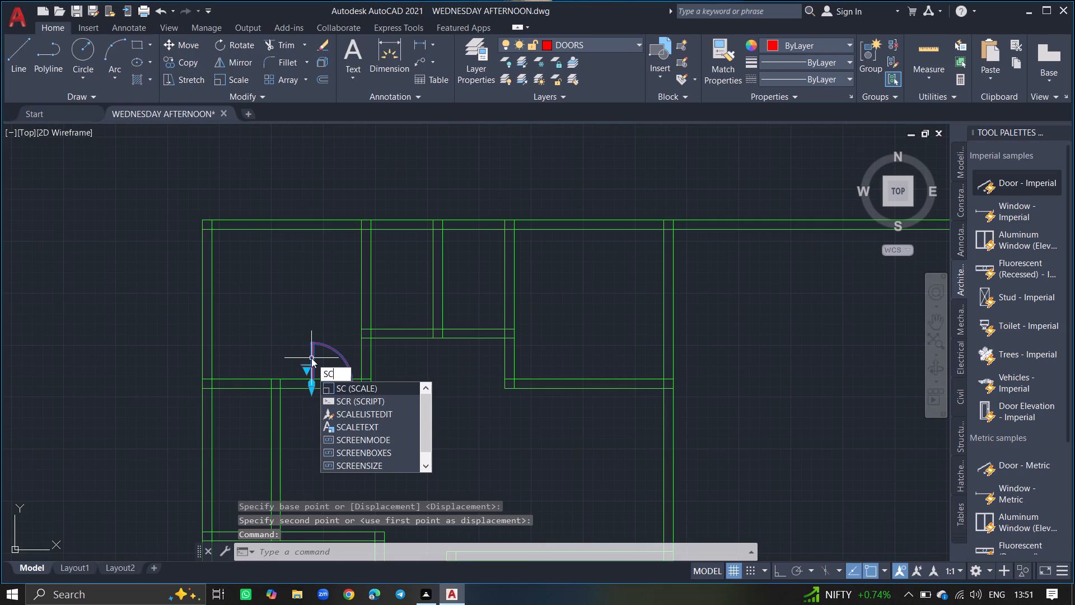
{"action": "key", "text": "Return"}
{"action": "scroll", "coordinate": [311, 358], "scroll_direction": "up", "scroll_amount": 3, "text": "ctrl"}
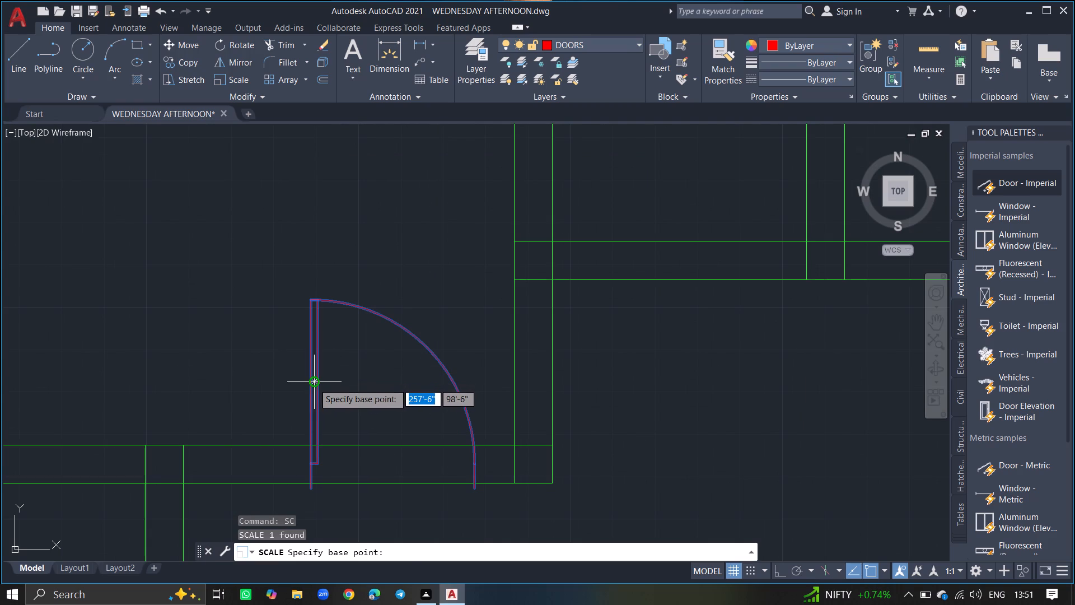
{"action": "left_click", "coordinate": [315, 383]}
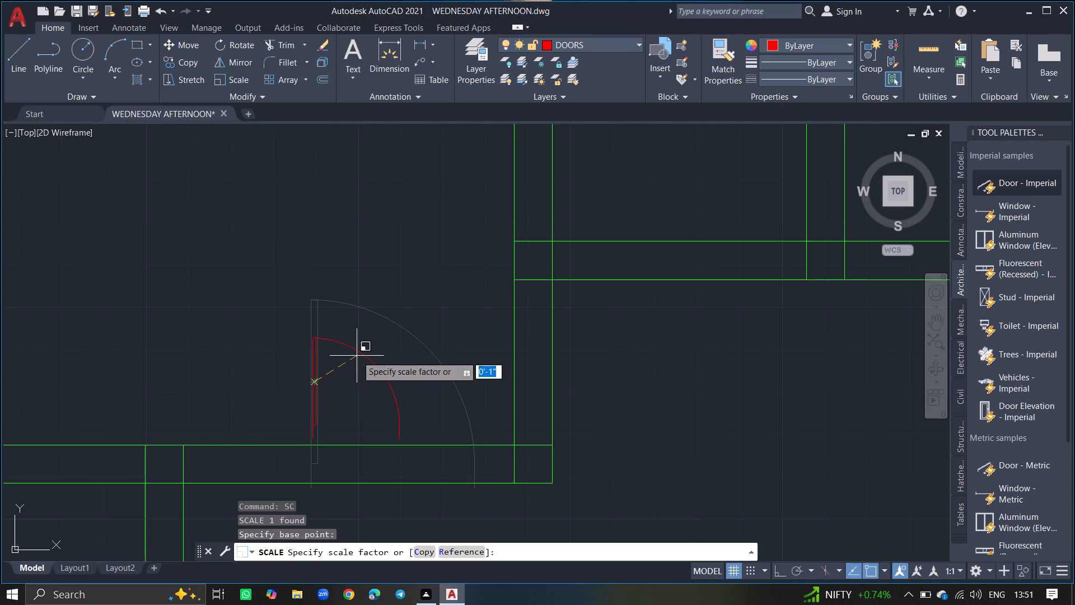
{"action": "left_click", "coordinate": [389, 345]}
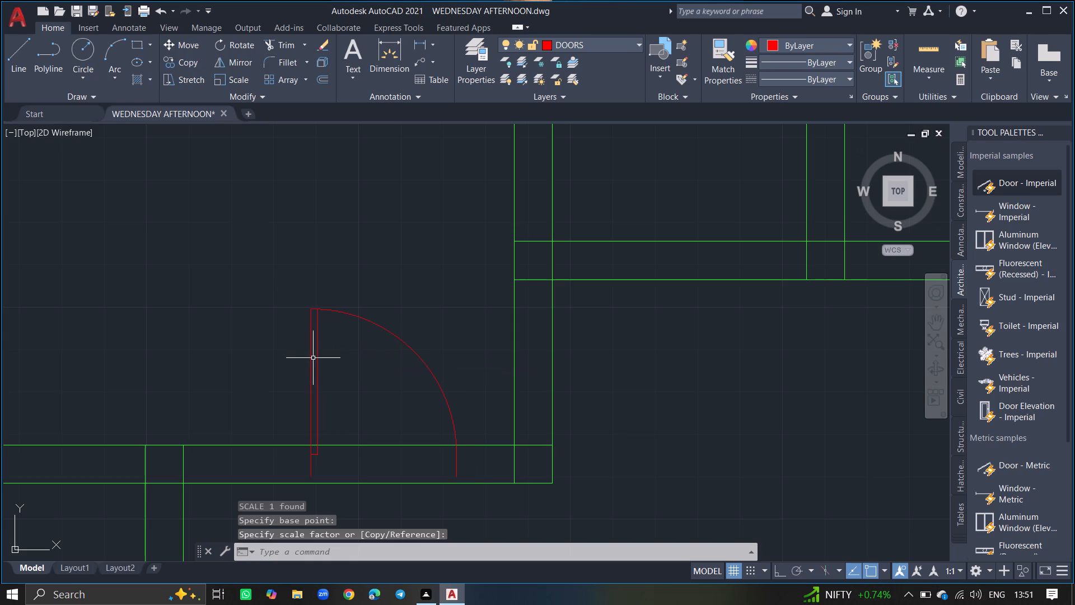
Move the door slightly downward by its leaf so both jamb ends cross the bottom wall's lower line.
{"action": "left_click", "coordinate": [312, 359]}
{"action": "type", "text": "MO"}
{"action": "type", "text": "VE"}
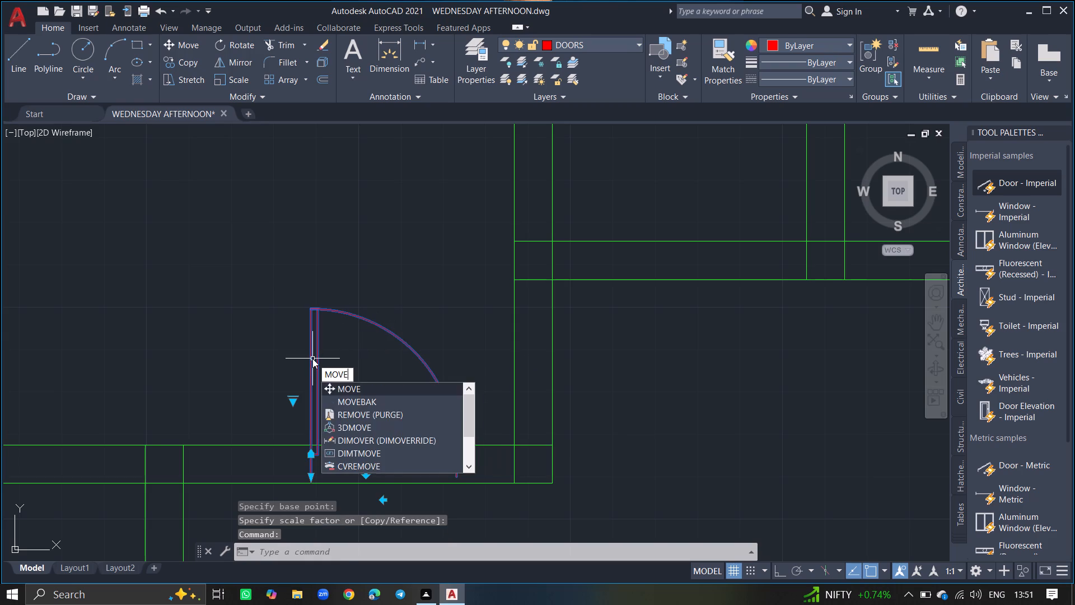
{"action": "key", "text": "Return"}
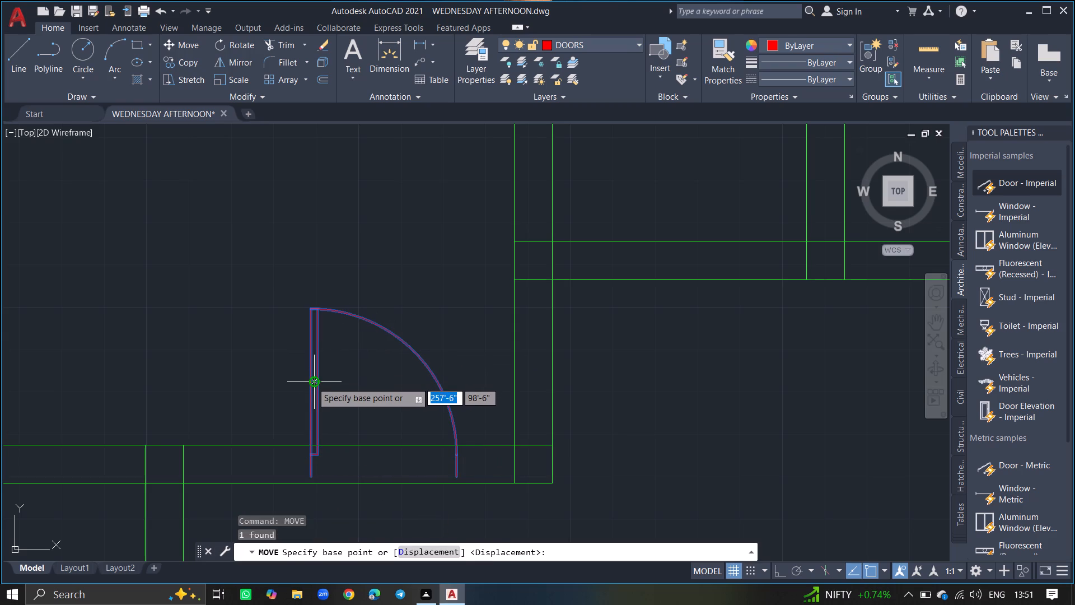
{"action": "left_click", "coordinate": [312, 382]}
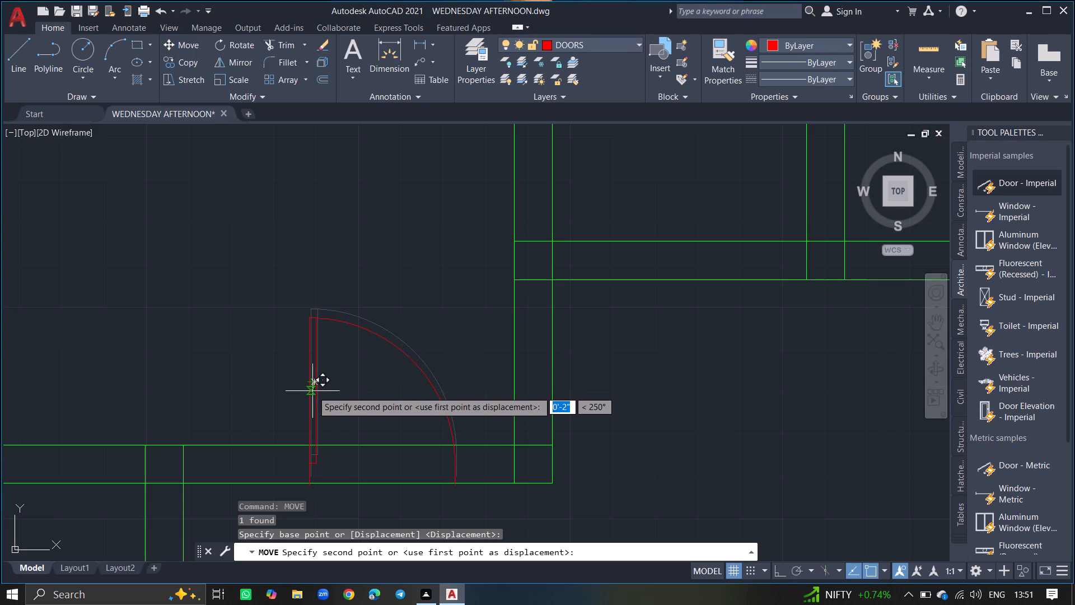
{"action": "left_click", "coordinate": [312, 394]}
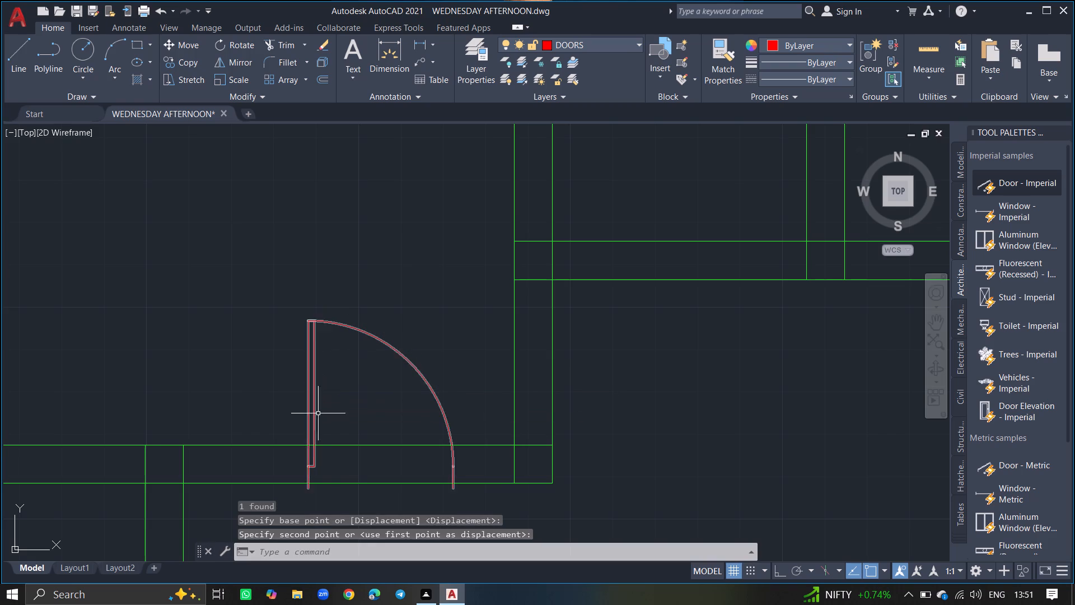
Trim both wall lines between the door's jambs, including the short piece inside the leaf, to open the upper-left room's doorway.
{"action": "scroll", "coordinate": [336, 495], "scroll_direction": "up", "scroll_amount": 4, "text": "ctrl"}
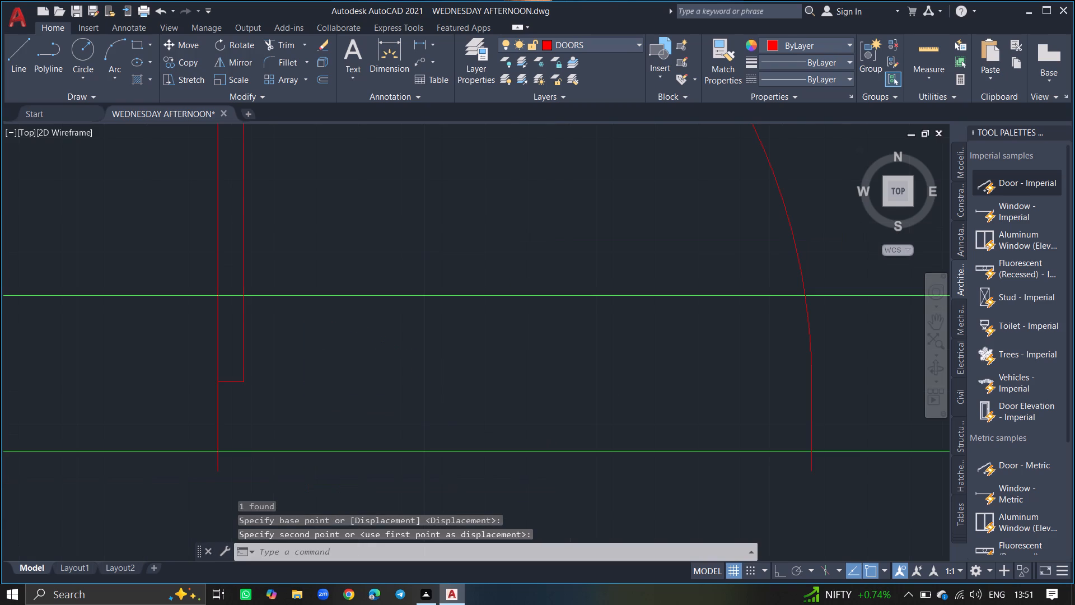
{"action": "type", "text": "TRIM"}
{"action": "key", "text": "Return"}
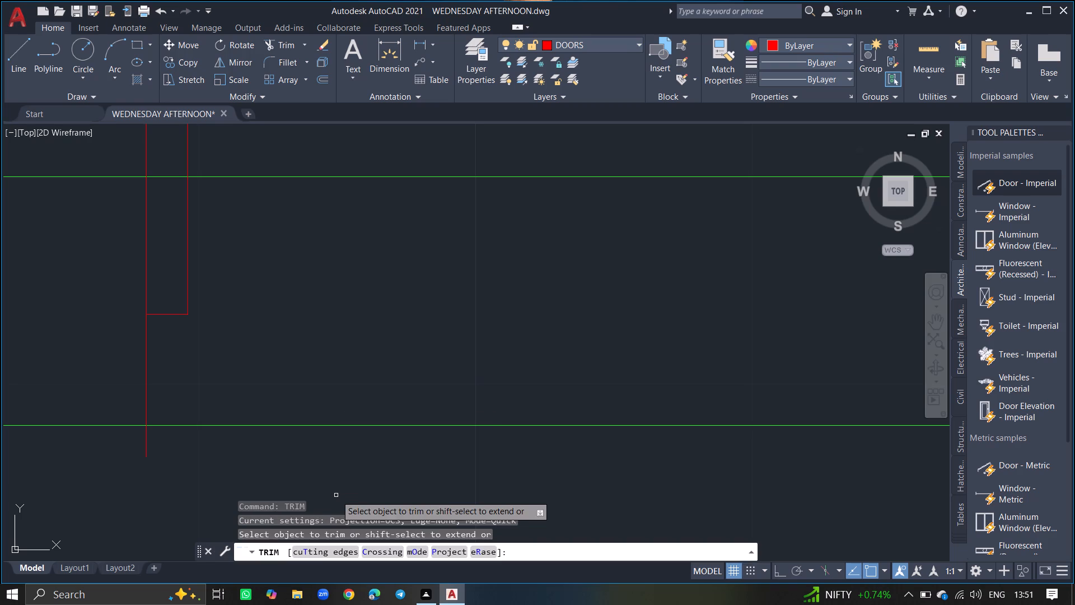
{"action": "scroll", "coordinate": [334, 425], "scroll_direction": "down", "scroll_amount": 2, "text": "ctrl"}
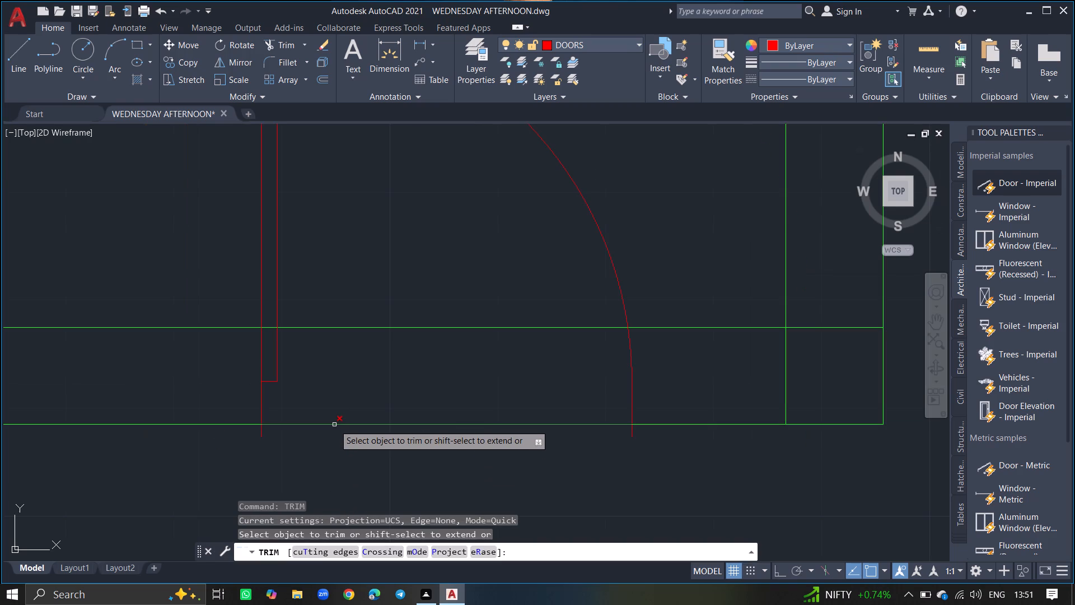
{"action": "left_click", "coordinate": [334, 425]}
{"action": "left_click", "coordinate": [334, 425]}
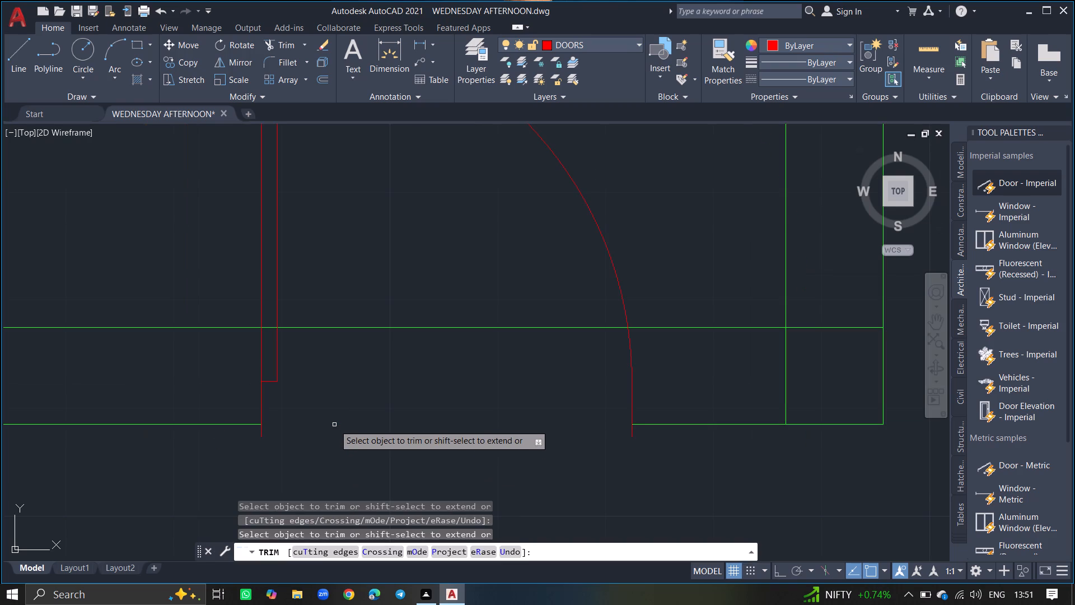
{"action": "left_click", "coordinate": [339, 329]}
{"action": "left_click", "coordinate": [339, 329]}
{"action": "left_click", "coordinate": [339, 329]}
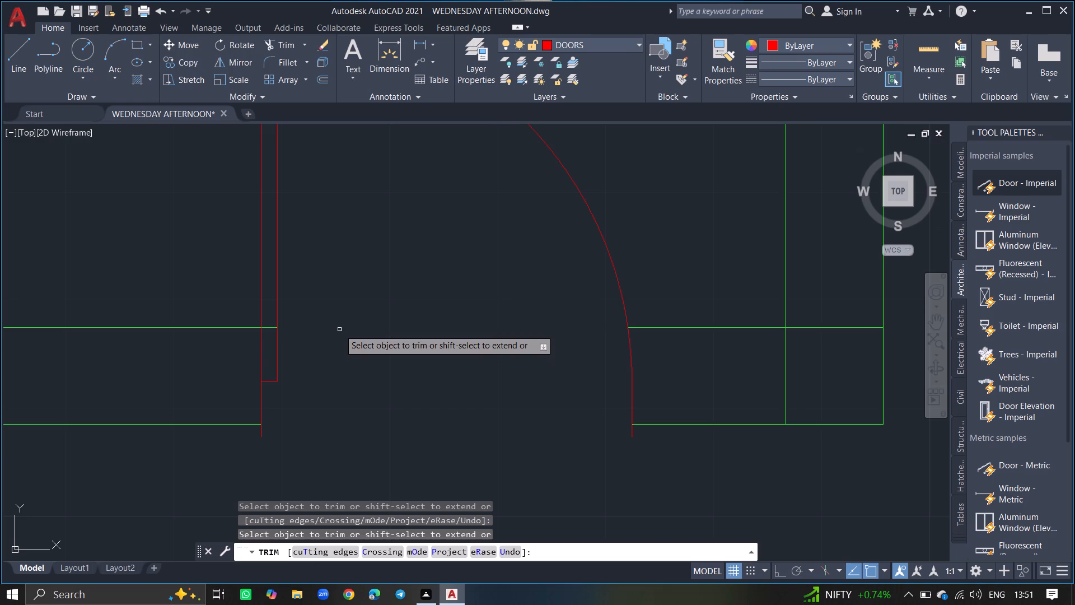
{"action": "left_click", "coordinate": [273, 326]}
{"action": "left_click", "coordinate": [273, 326]}
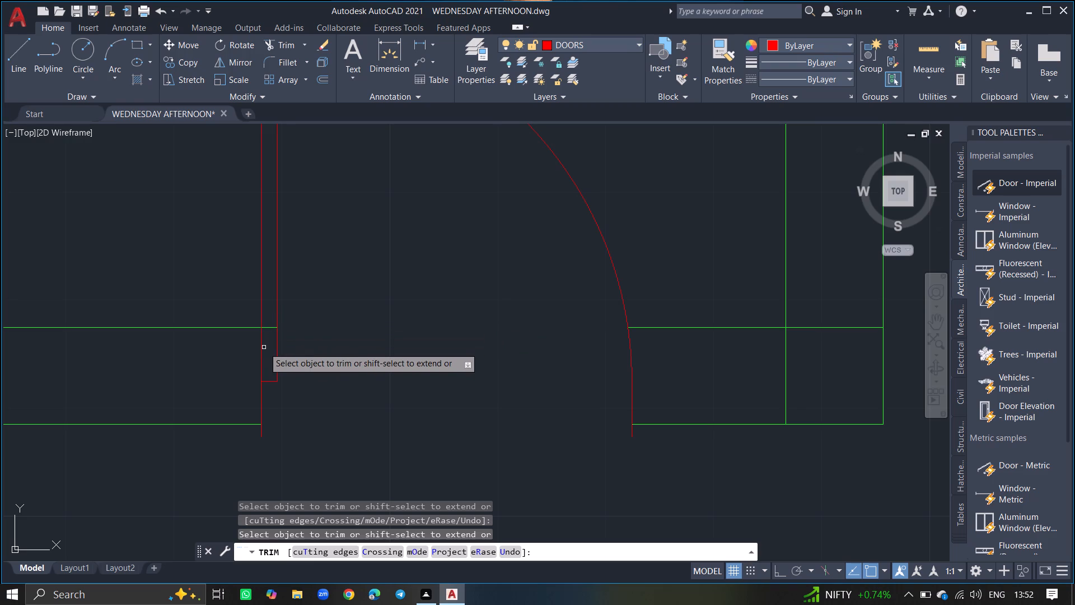
{"action": "left_click", "coordinate": [274, 329]}
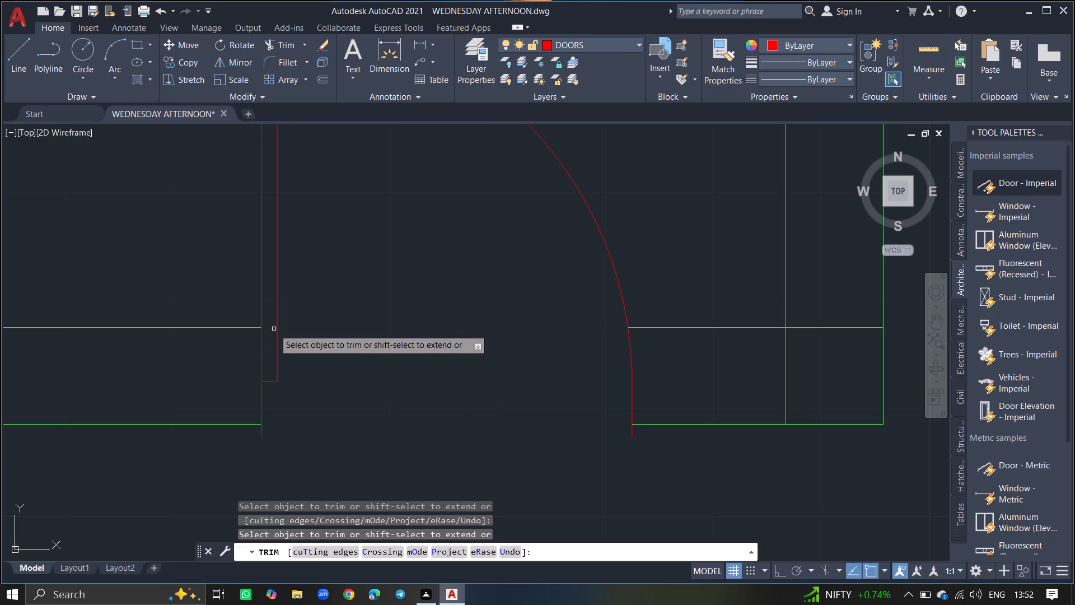
{"action": "key", "text": "Return"}
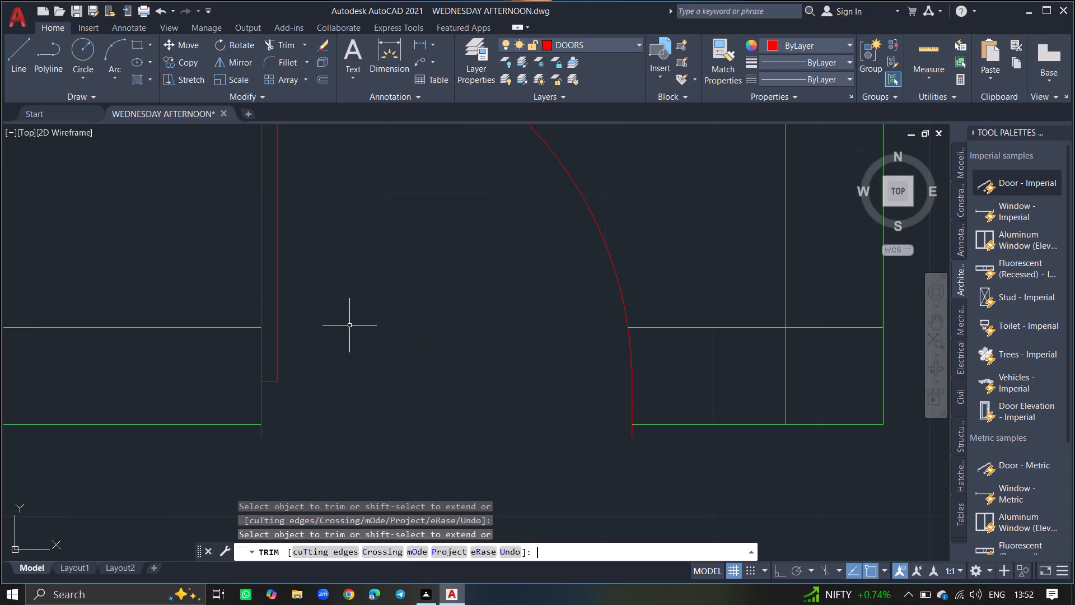
Copy the door by its leaf about 16'-8" across onto the upper-right room's bottom wall, just right of its left wall.
{"action": "scroll", "coordinate": [349, 325], "scroll_direction": "down", "scroll_amount": 3, "text": "ctrl"}
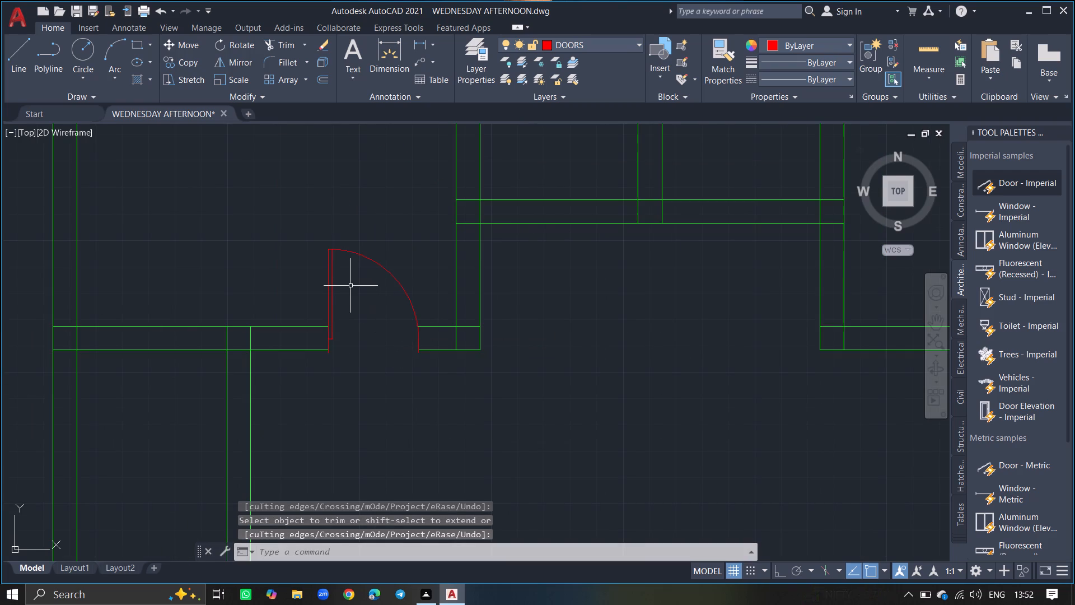
{"action": "left_click", "coordinate": [333, 277]}
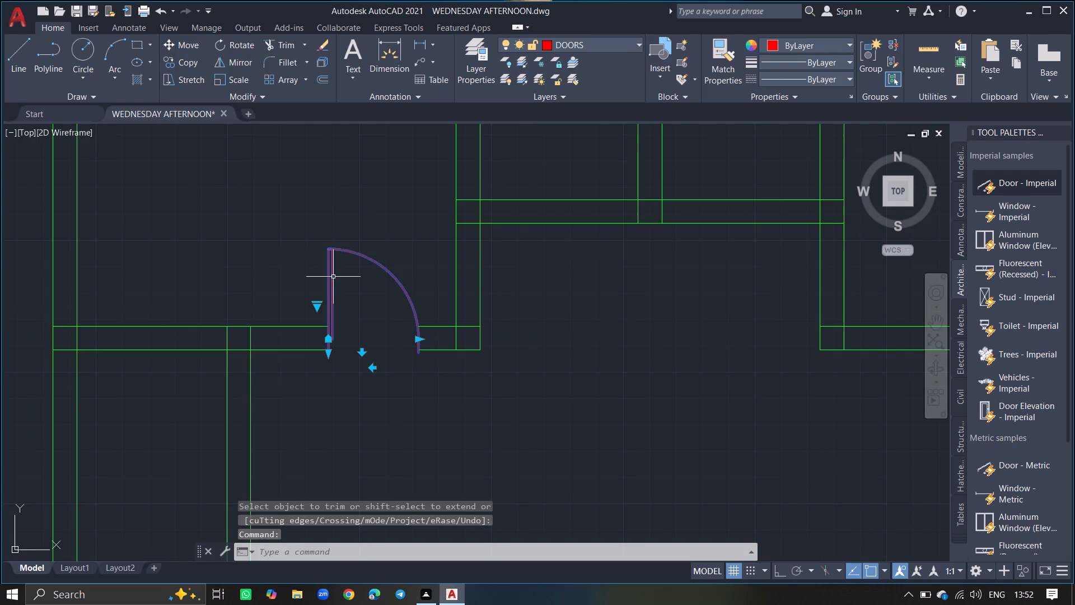
{"action": "type", "text": "COPY"}
{"action": "key", "text": "Return"}
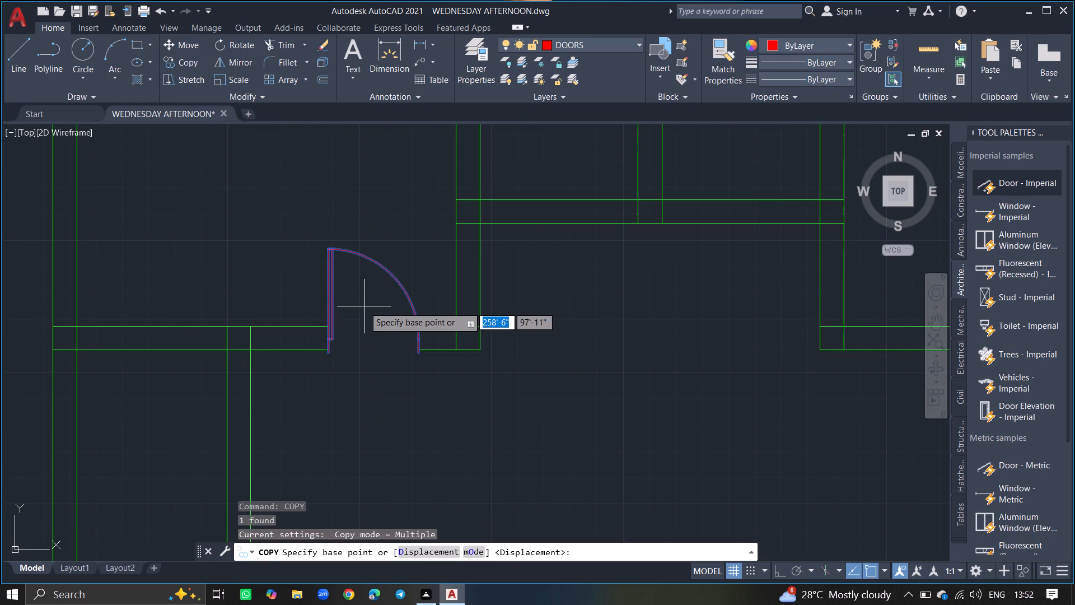
{"action": "left_click", "coordinate": [330, 295]}
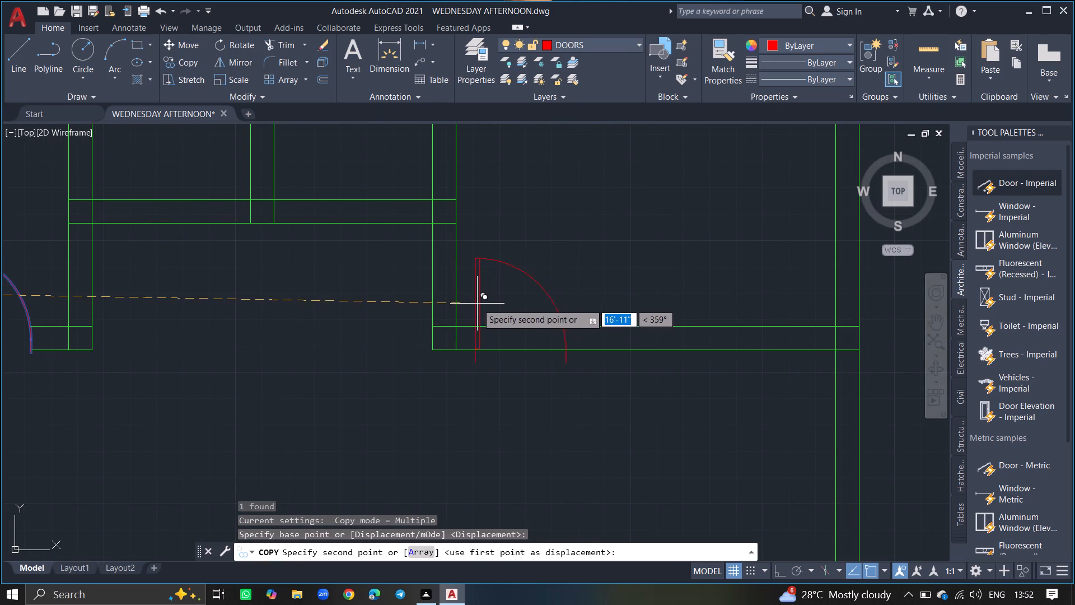
{"action": "scroll", "coordinate": [470, 298], "scroll_direction": "up", "scroll_amount": 1, "text": "ctrl"}
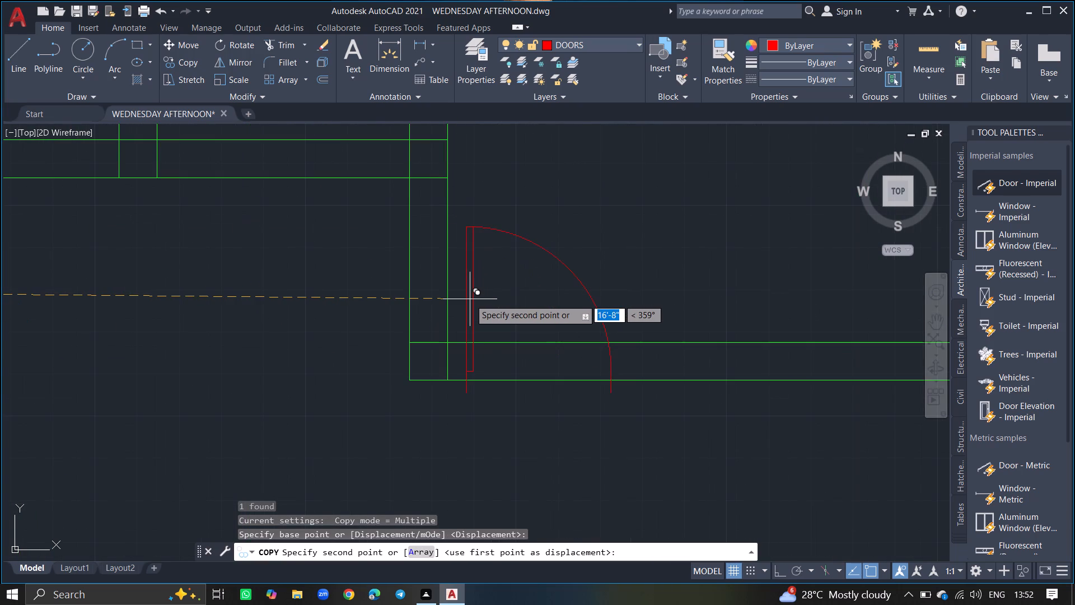
{"action": "left_click", "coordinate": [470, 299]}
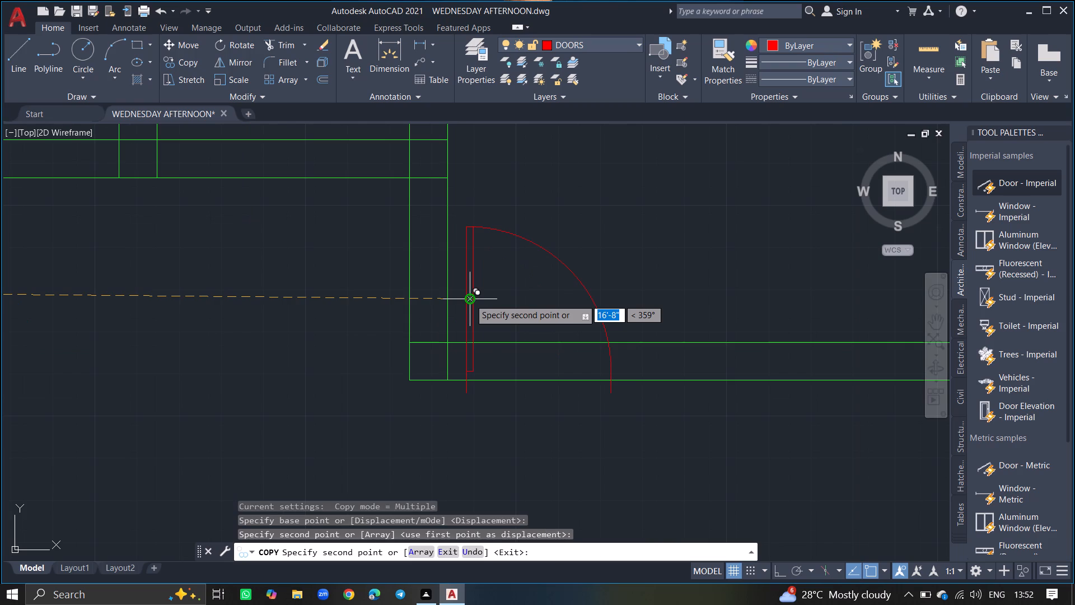
{"action": "key", "text": "Return"}
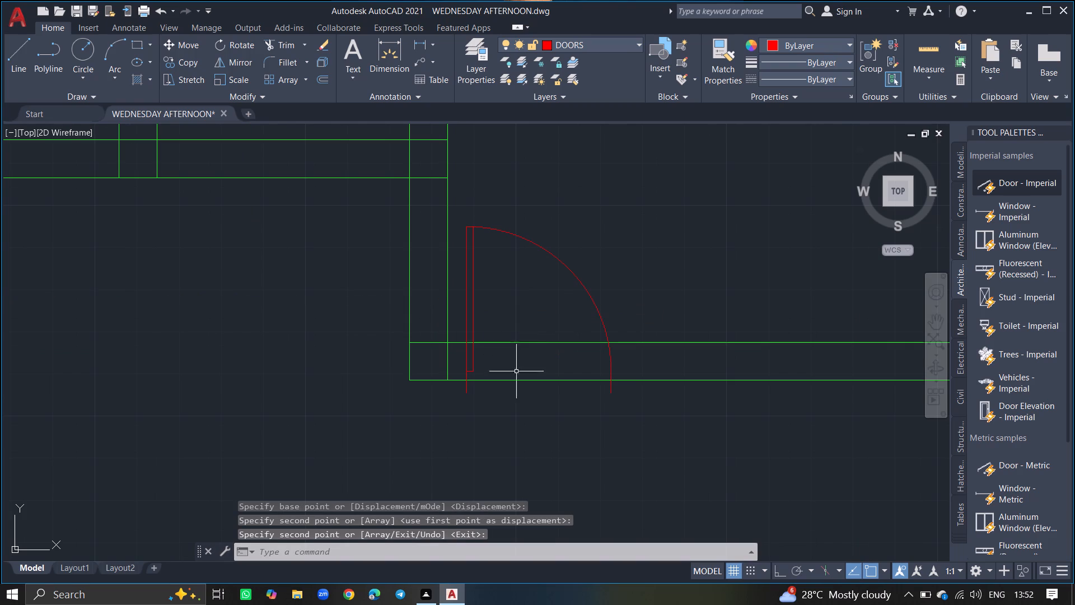
Trim both lines of the upper-right room's bottom wall between the copied door's jambs, including the short piece inside the leaf.
{"action": "type", "text": "TRIM"}
{"action": "key", "text": "Return"}
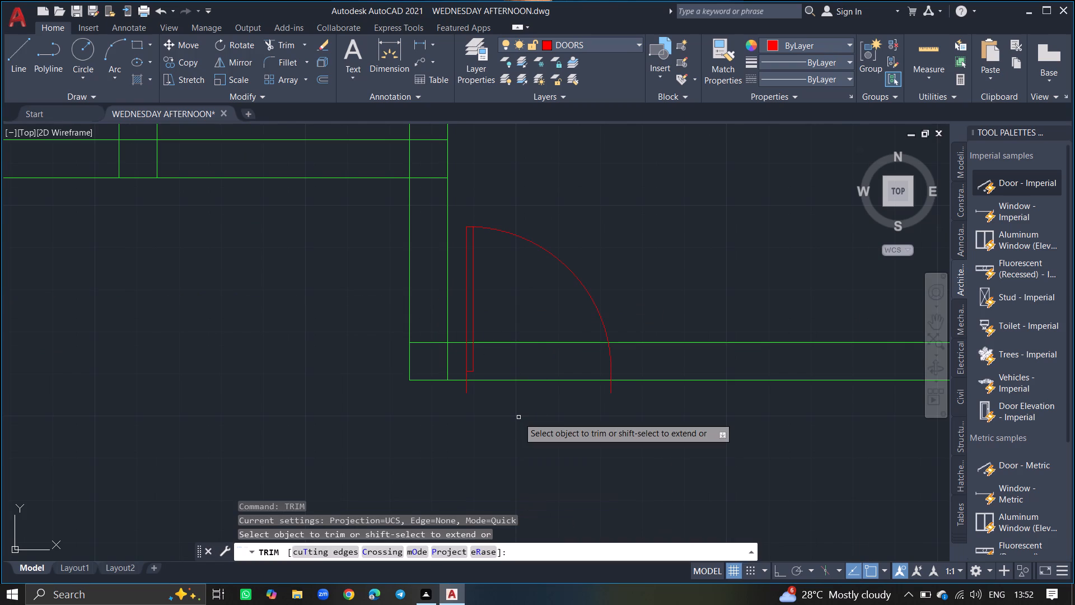
{"action": "scroll", "coordinate": [518, 417], "scroll_direction": "up", "scroll_amount": 5, "text": "ctrl"}
{"action": "scroll", "coordinate": [518, 390], "scroll_direction": "down", "scroll_amount": 4, "text": "ctrl"}
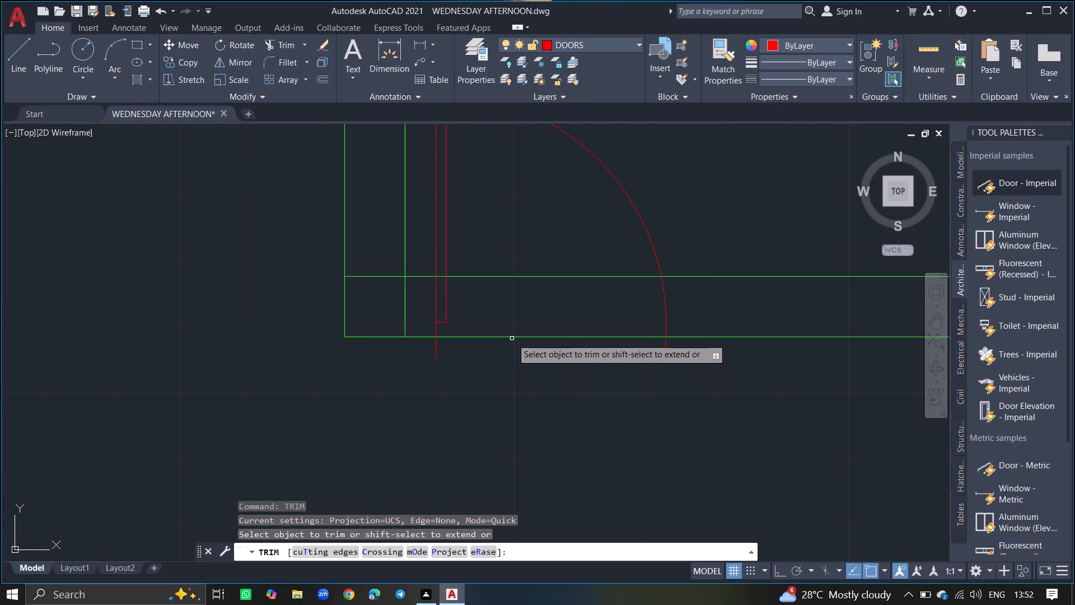
{"action": "left_click", "coordinate": [512, 337]}
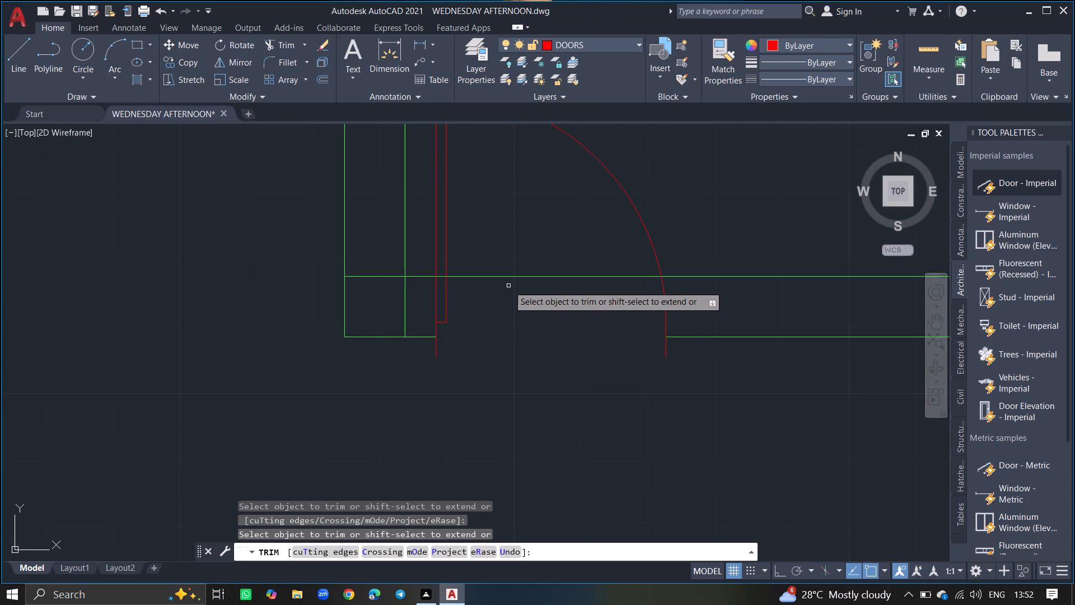
{"action": "left_click", "coordinate": [504, 271]}
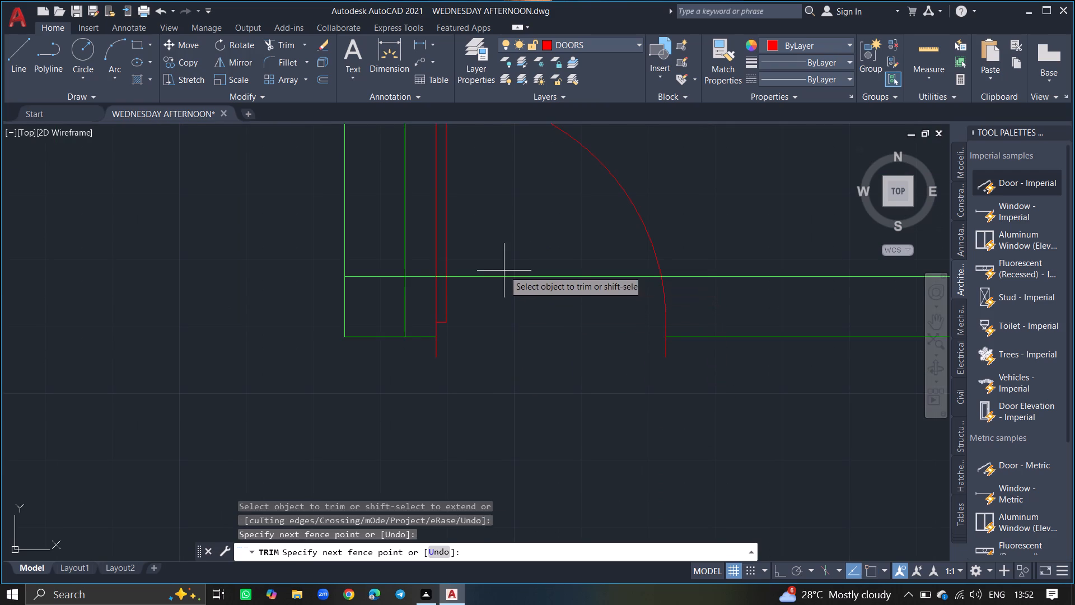
{"action": "left_click", "coordinate": [505, 296]}
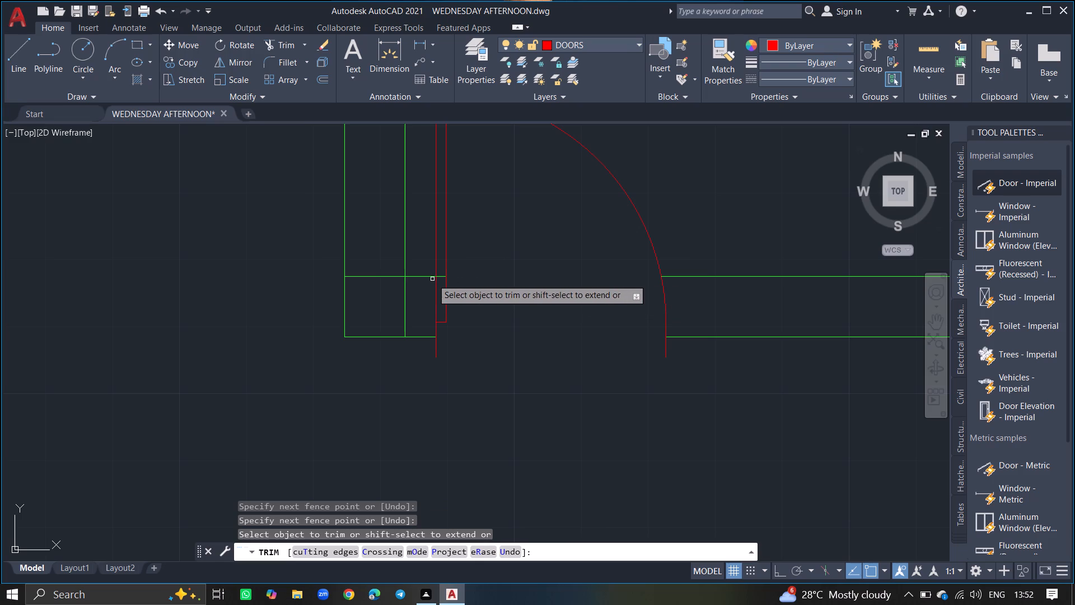
{"action": "scroll", "coordinate": [445, 278], "scroll_direction": "up", "scroll_amount": 3, "text": "ctrl"}
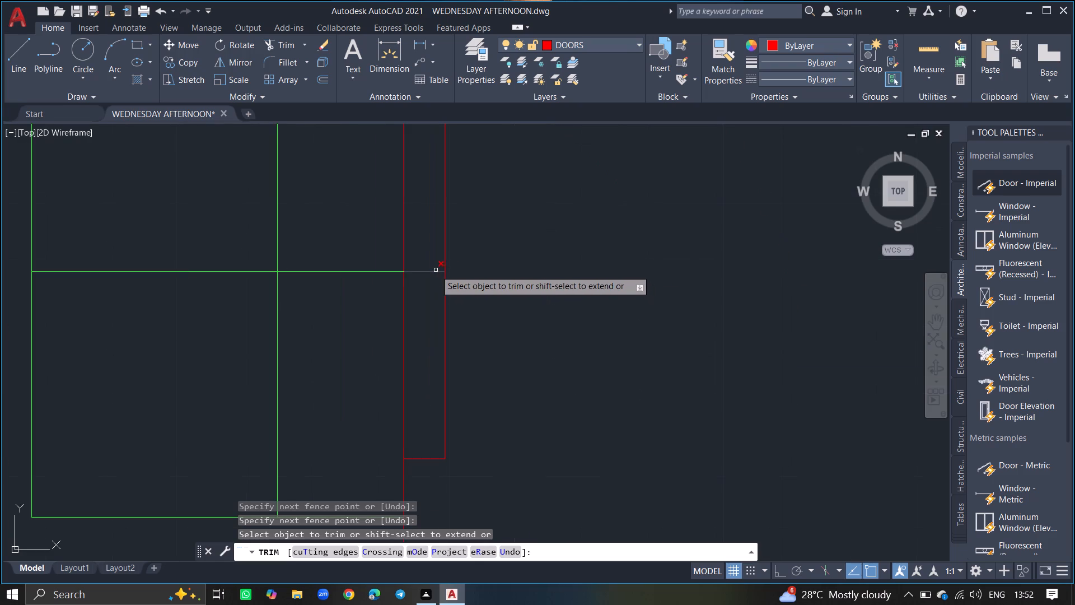
{"action": "left_click", "coordinate": [436, 270]}
{"action": "scroll", "coordinate": [436, 270], "scroll_direction": "down", "scroll_amount": 2, "text": "ctrl"}
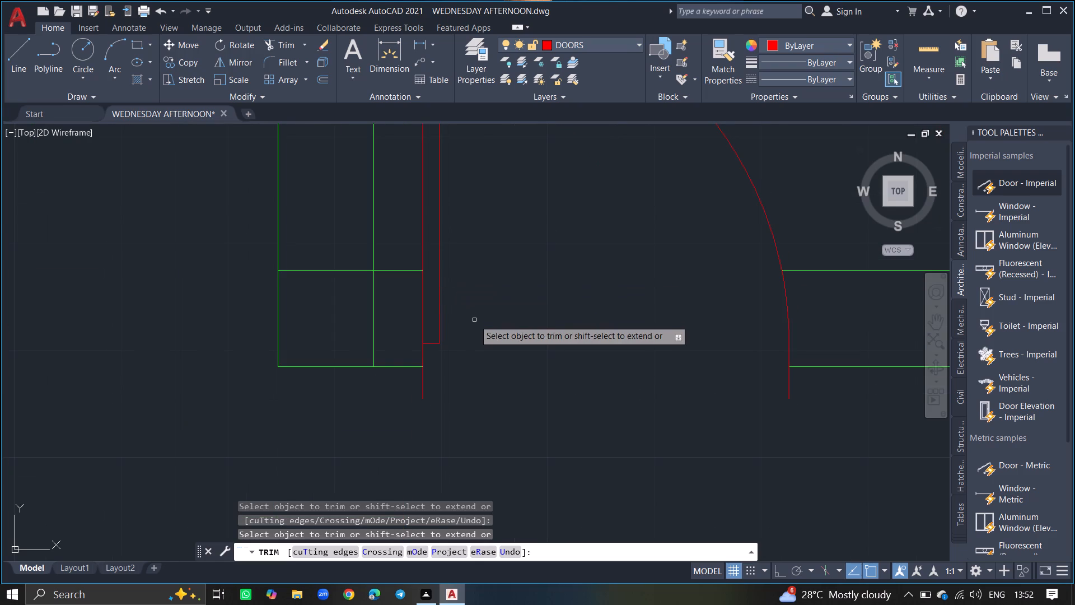
{"action": "scroll", "coordinate": [474, 320], "scroll_direction": "down", "scroll_amount": 7, "text": "ctrl"}
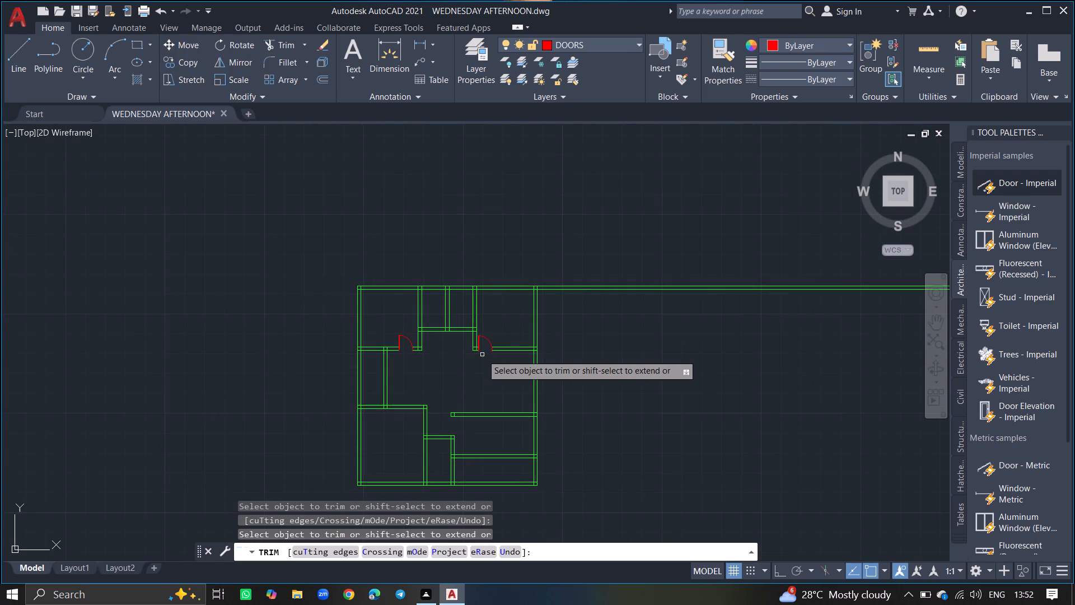
{"action": "key", "text": "Return"}
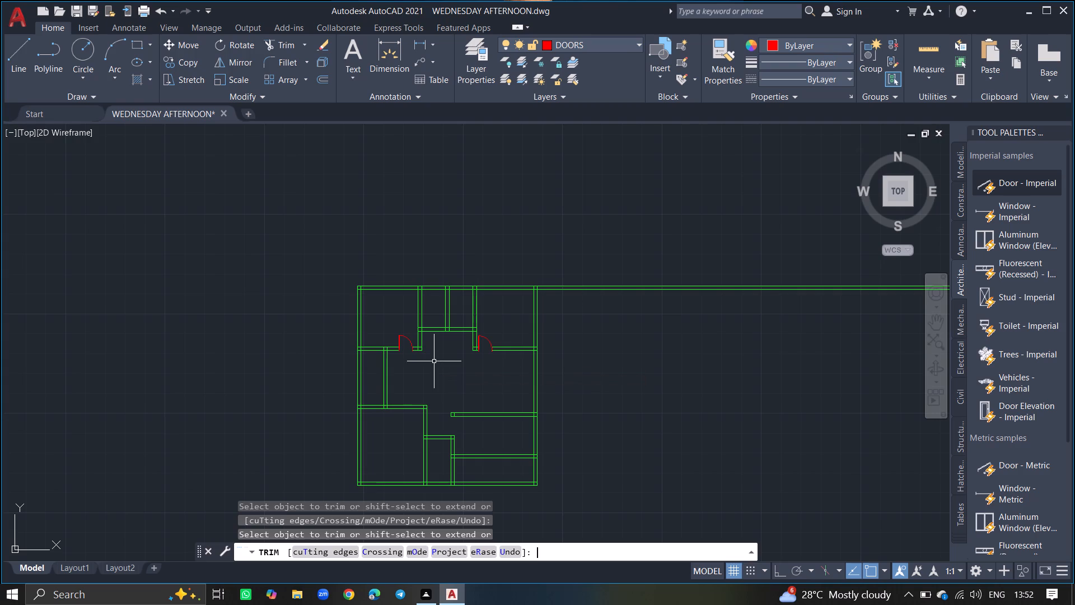
Copy the upper-left room's door about 24'-4" across, into the open space below the upper-right room and near the outer right wall.
{"action": "left_click", "coordinate": [401, 335]}
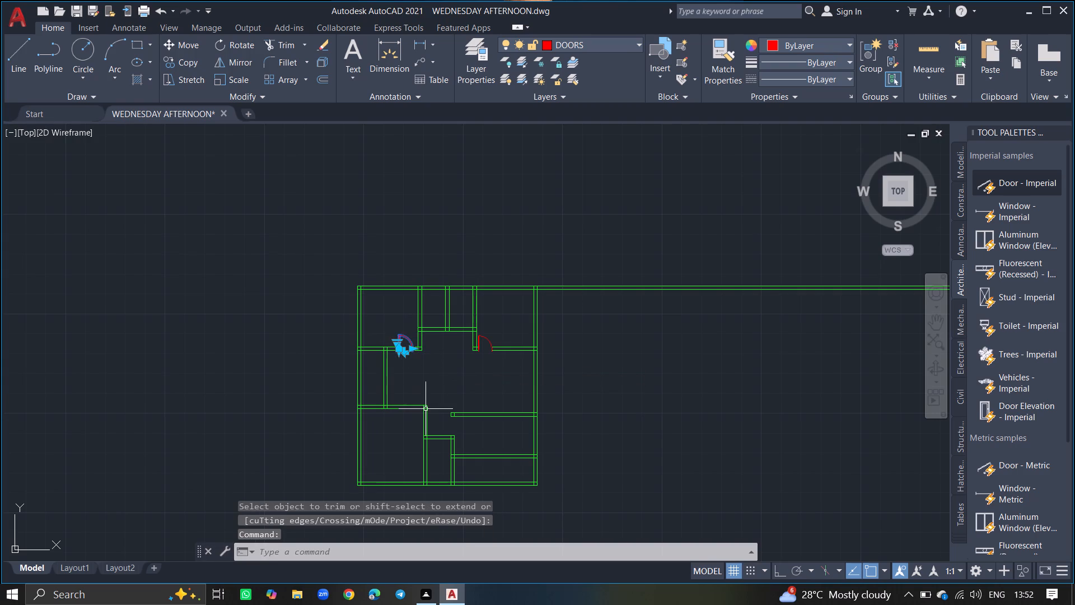
{"action": "type", "text": "COPY"}
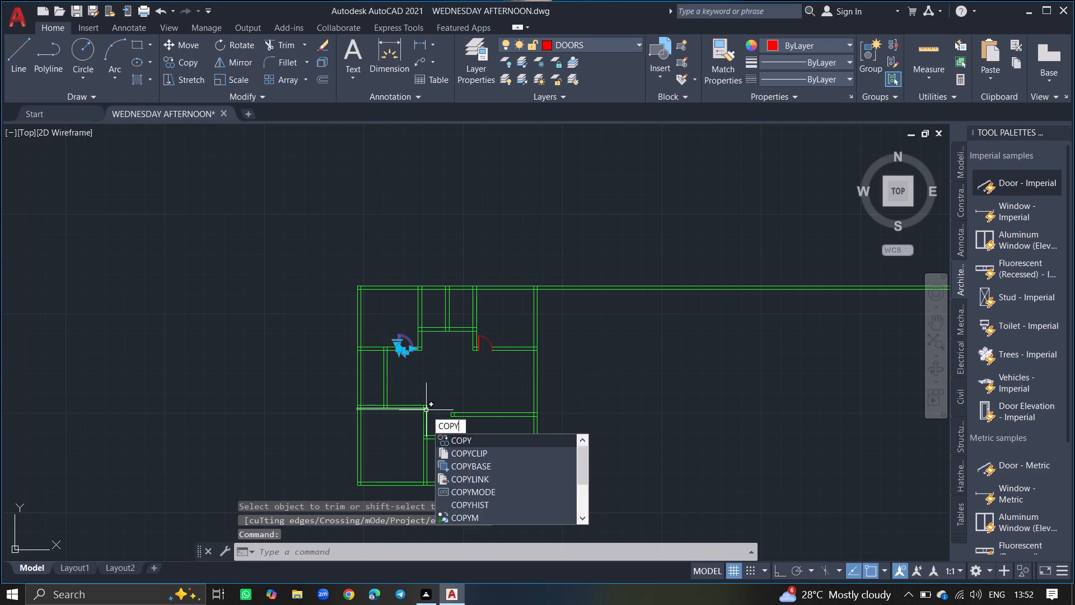
{"action": "key", "text": "Return"}
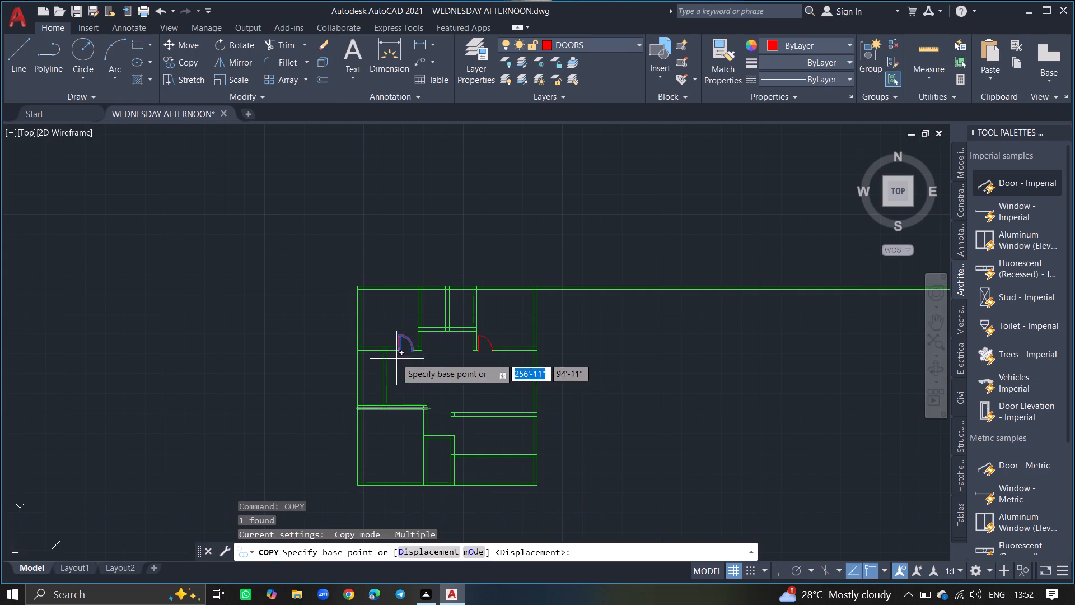
{"action": "left_click", "coordinate": [396, 336]}
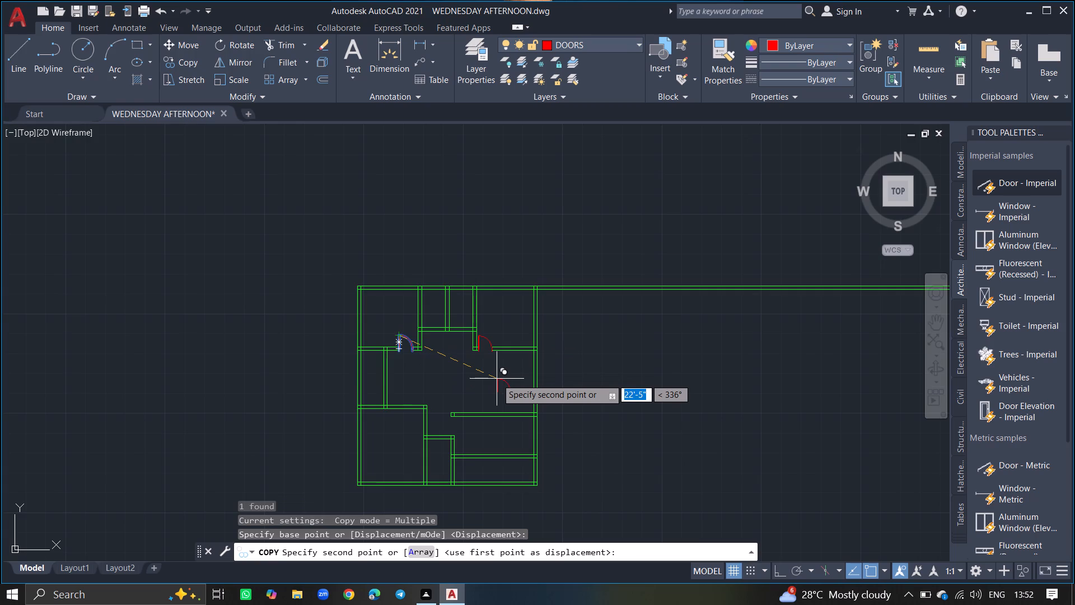
{"action": "scroll", "coordinate": [497, 379], "scroll_direction": "up", "scroll_amount": 3, "text": "ctrl"}
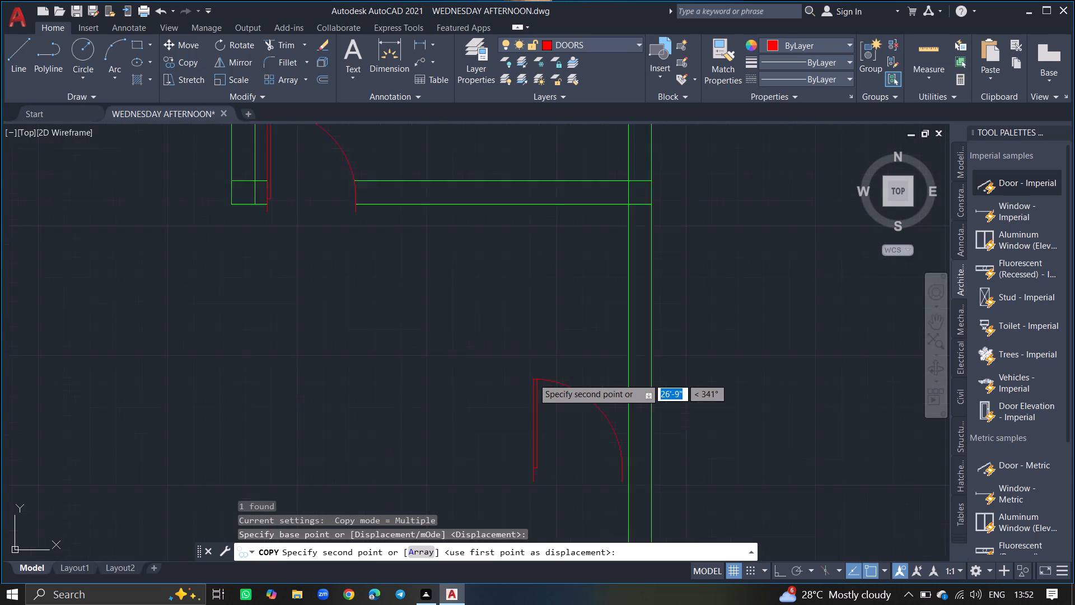
{"action": "scroll", "coordinate": [533, 378], "scroll_direction": "up", "scroll_amount": 4, "text": "ctrl"}
{"action": "scroll", "coordinate": [520, 304], "scroll_direction": "down", "scroll_amount": 5, "text": "ctrl"}
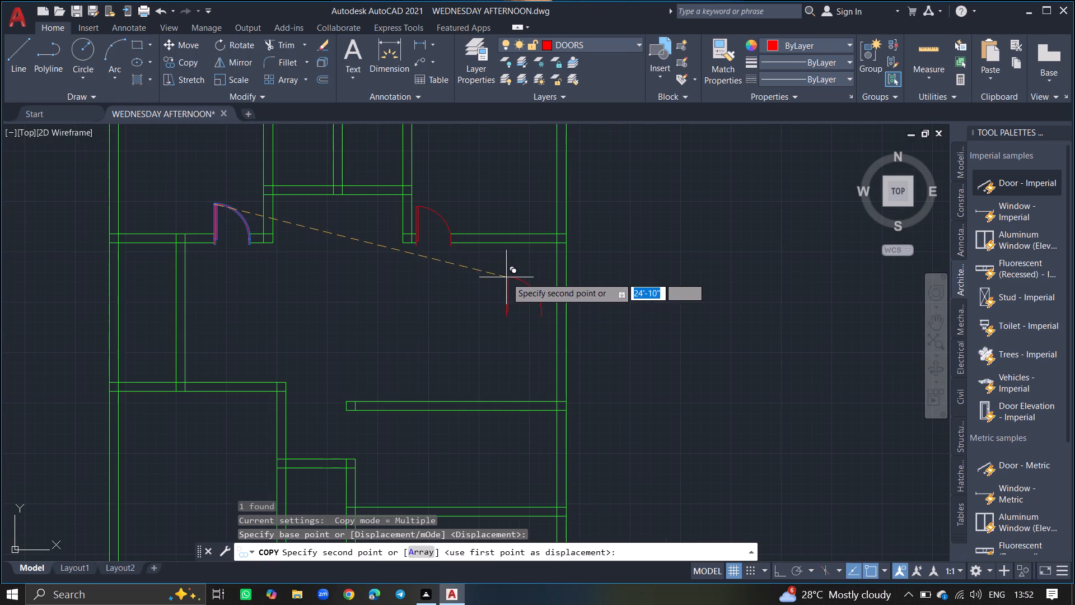
{"action": "left_click", "coordinate": [502, 266]}
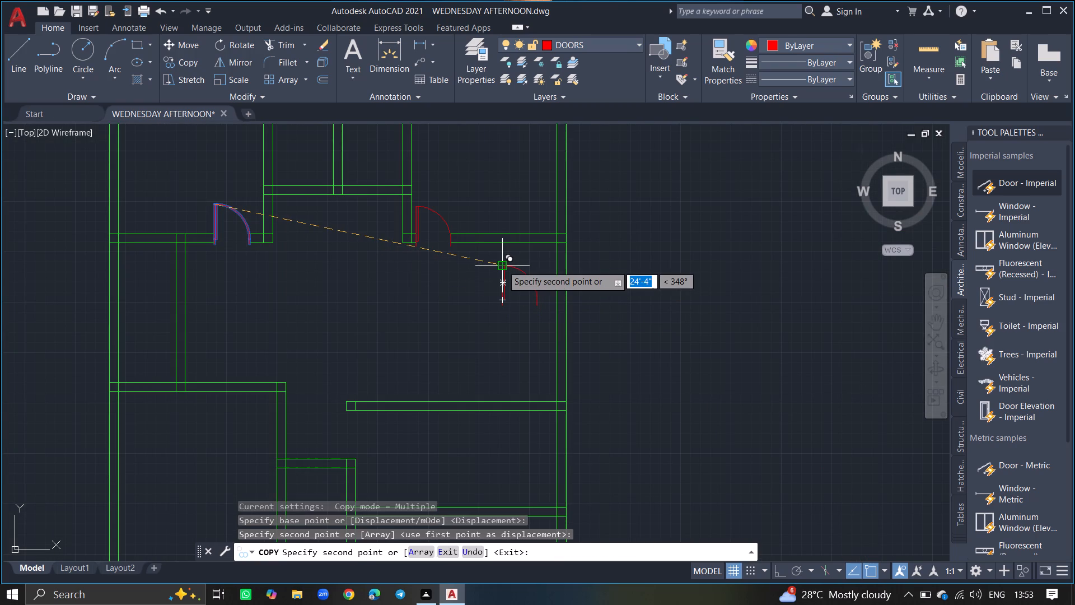
{"action": "key", "text": "Return"}
Rotate the copied door 90° about the upper end of its leaf so its jambs face the outer right wall.
{"action": "left_click", "coordinate": [502, 266]}
{"action": "type", "text": "RO"}
{"action": "key", "text": "Return"}
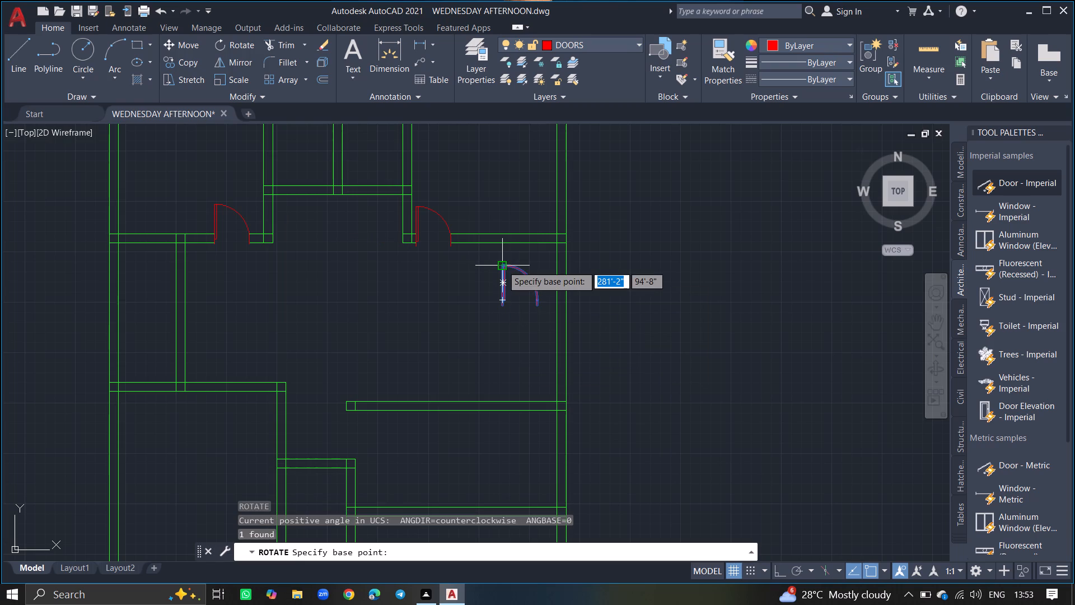
{"action": "left_click", "coordinate": [502, 266]}
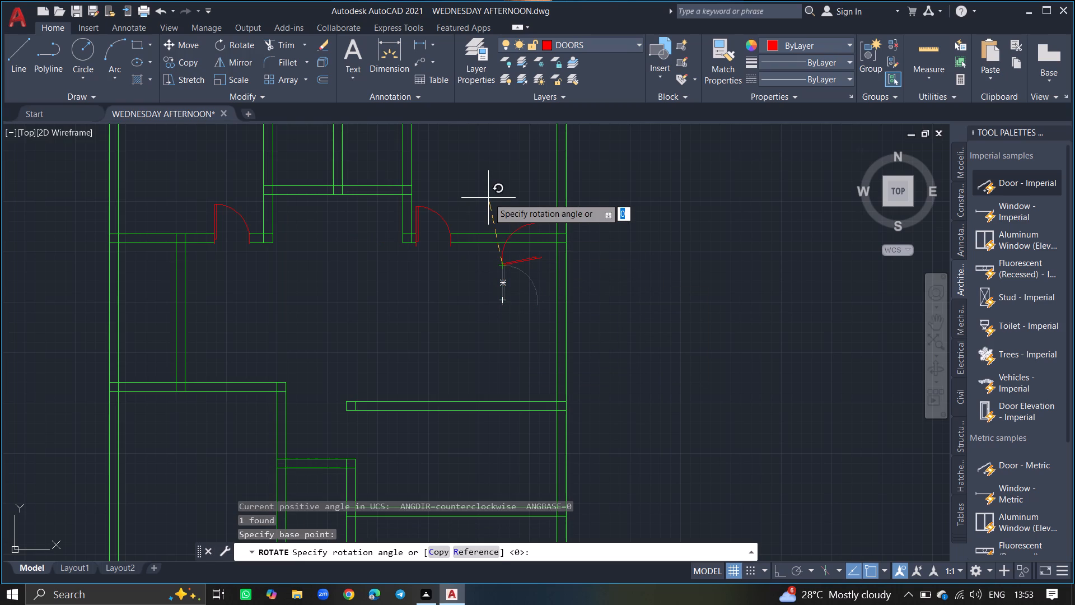
{"action": "left_click", "coordinate": [502, 203]}
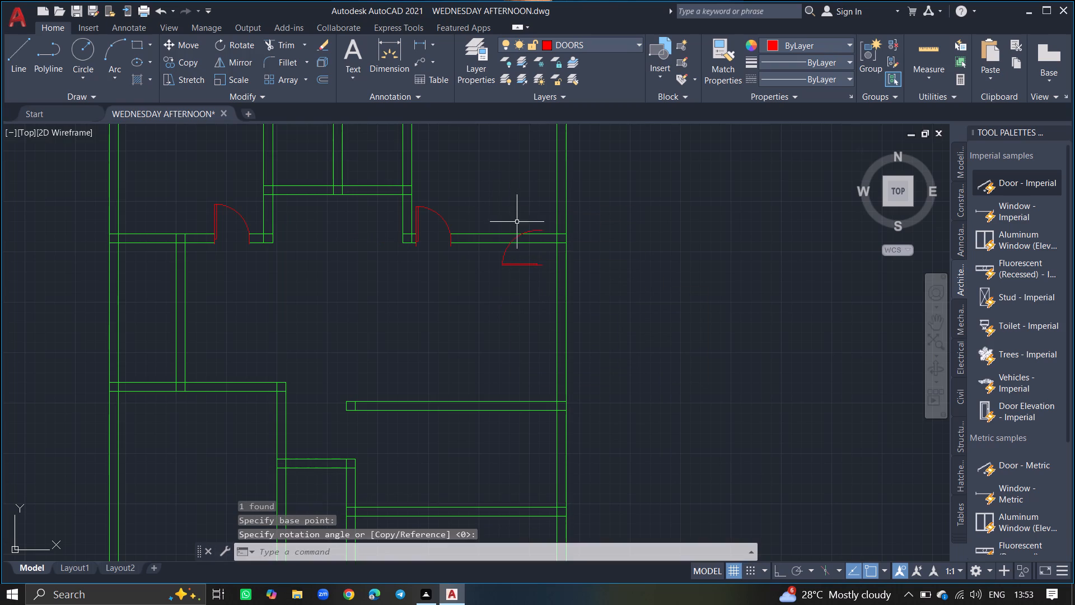
Move the rotated door by its leaf end onto the outer right wall, just below the upper-right room, with both jambs crossing the wall.
{"action": "left_click_drag", "start_coordinate": [521, 233], "coordinate": [508, 285]}
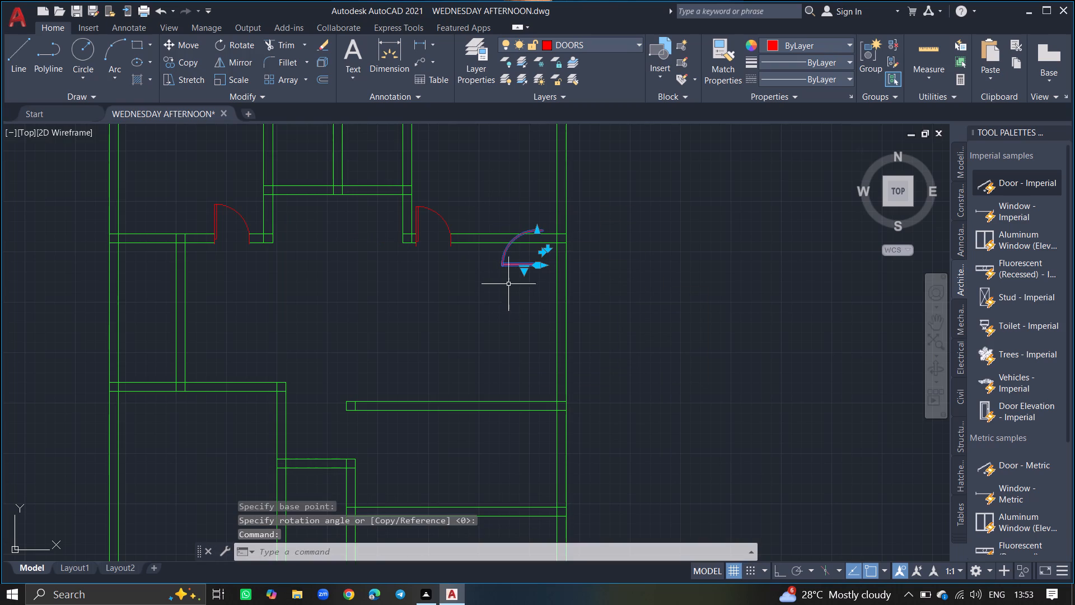
{"action": "left_click_drag", "start_coordinate": [508, 285], "coordinate": [504, 293]}
{"action": "type", "text": "MOVE"}
{"action": "key", "text": "Return"}
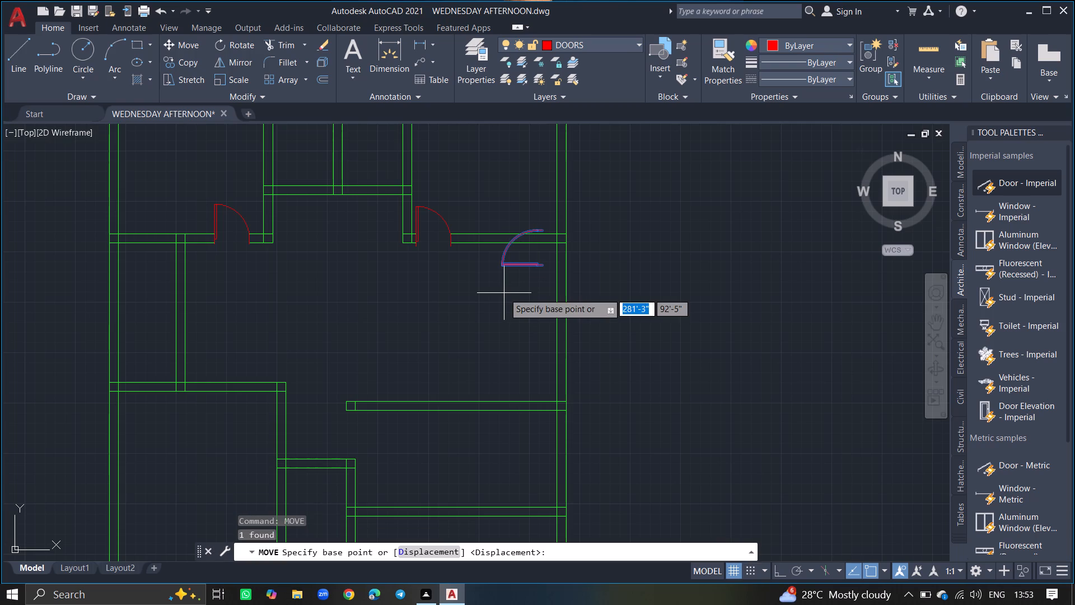
{"action": "left_click", "coordinate": [500, 262]}
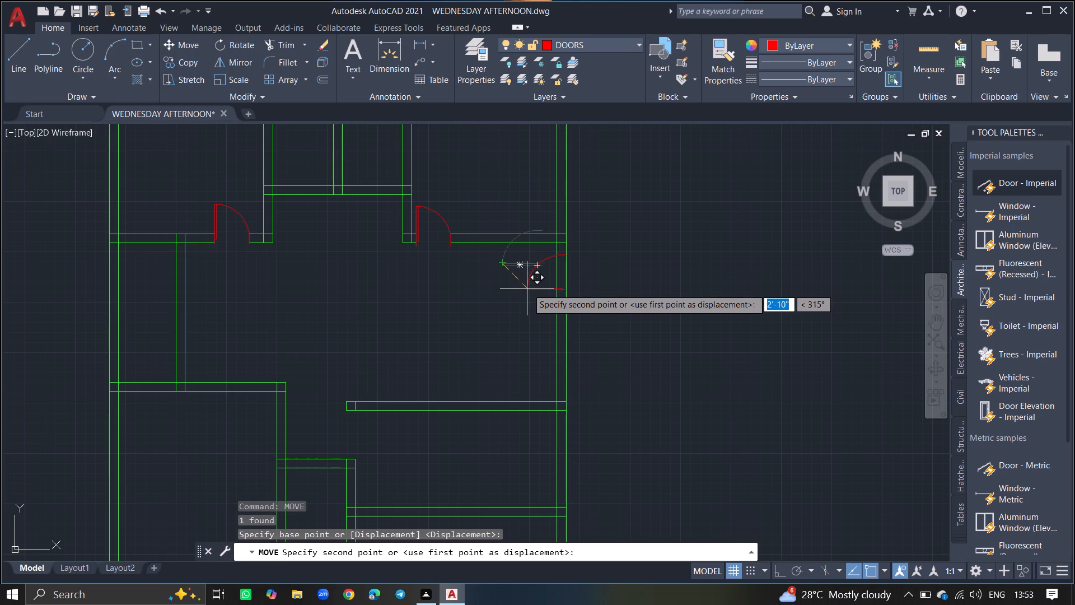
{"action": "left_click", "coordinate": [530, 290]}
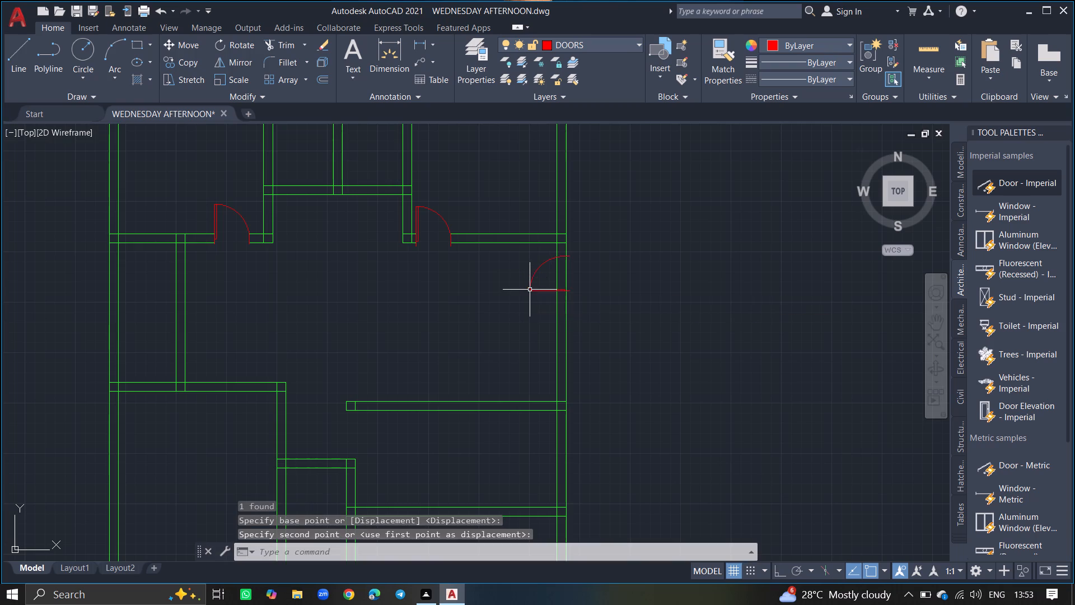
Trim both lines of the outer right wall between the door's jambs, including the short piece inside the leaf.
{"action": "scroll", "coordinate": [565, 253], "scroll_direction": "up", "scroll_amount": 5, "text": "ctrl"}
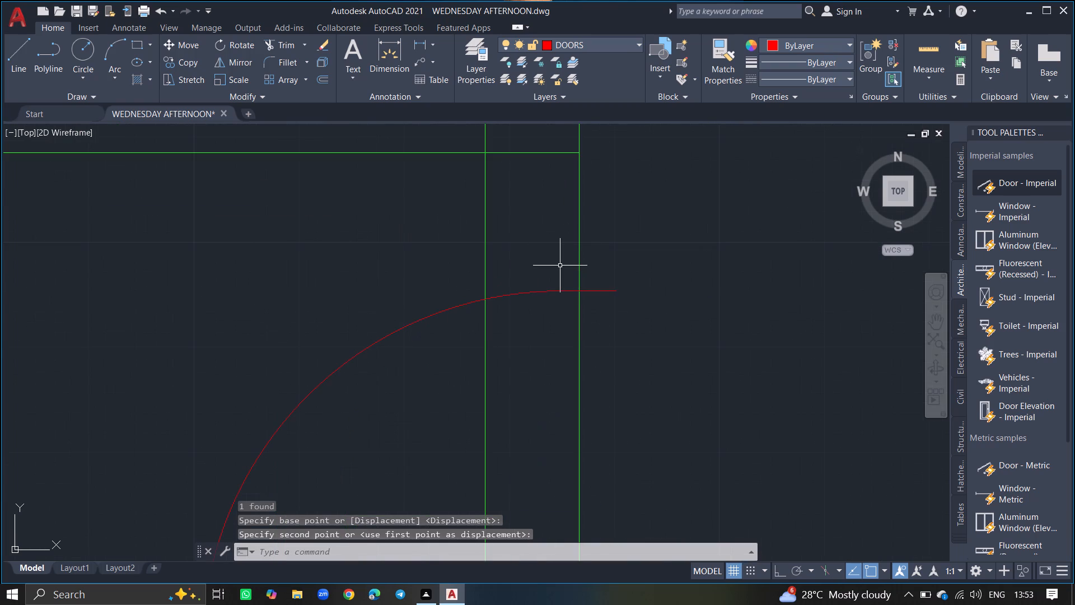
{"action": "scroll", "coordinate": [560, 266], "scroll_direction": "down", "scroll_amount": 5, "text": "ctrl"}
{"action": "scroll", "coordinate": [564, 294], "scroll_direction": "up", "scroll_amount": 4, "text": "ctrl"}
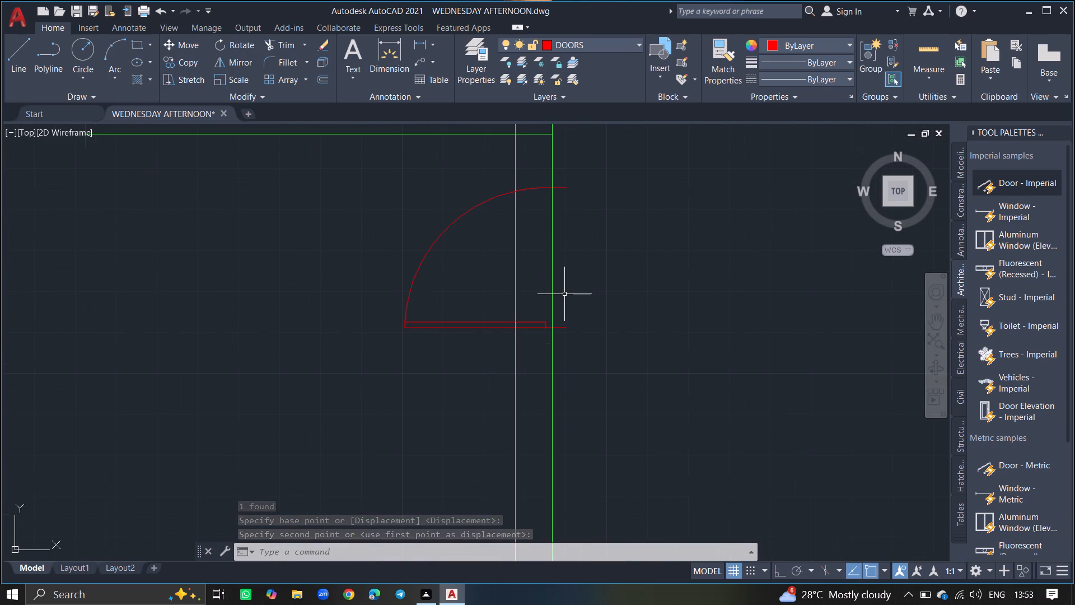
{"action": "type", "text": "TRIM"}
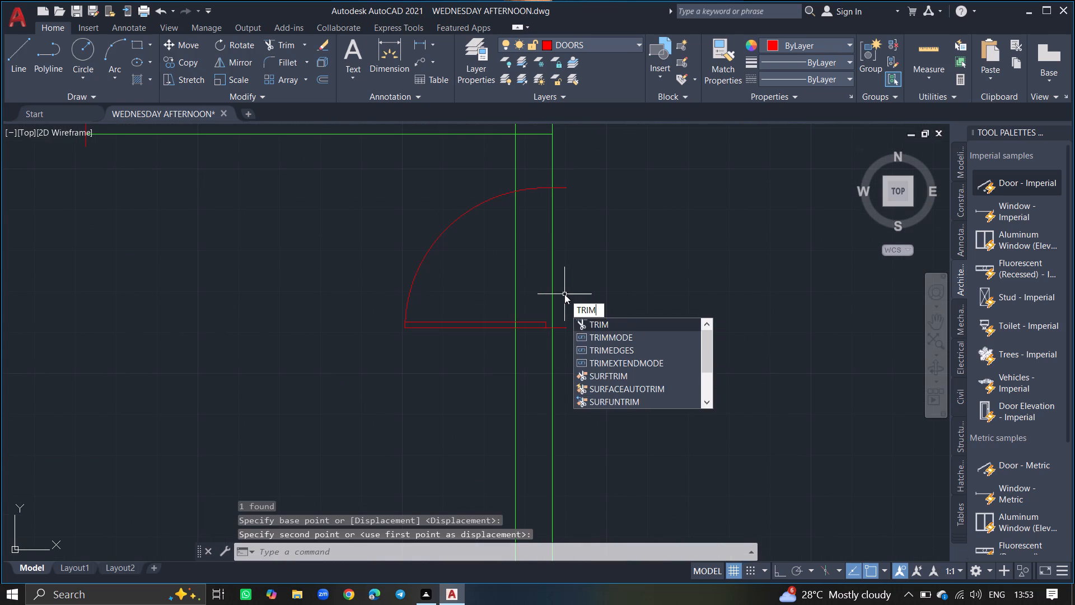
{"action": "key", "text": "Return"}
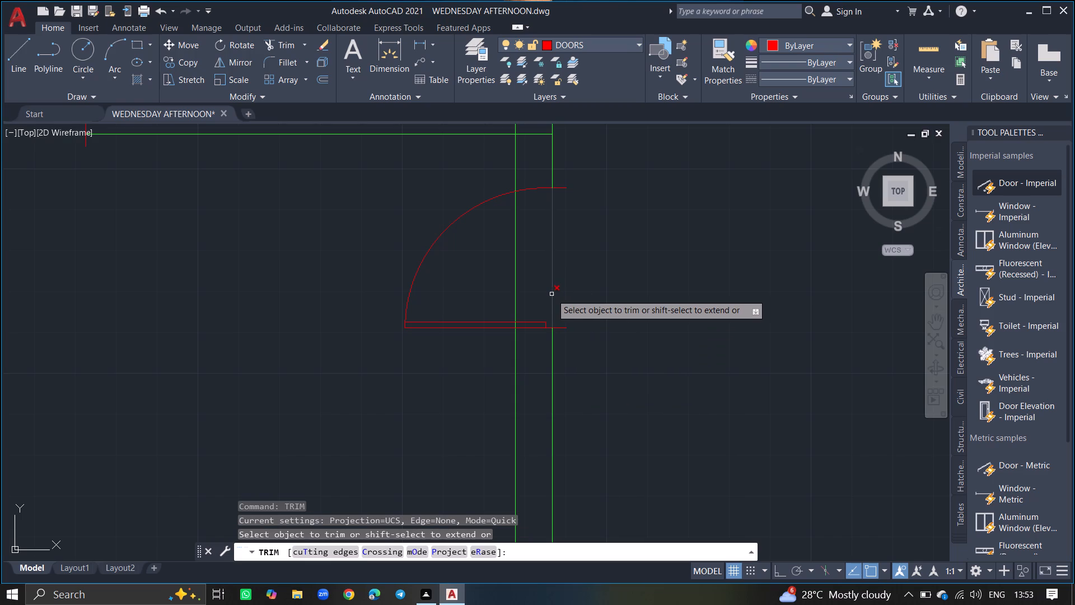
{"action": "left_click", "coordinate": [551, 294]}
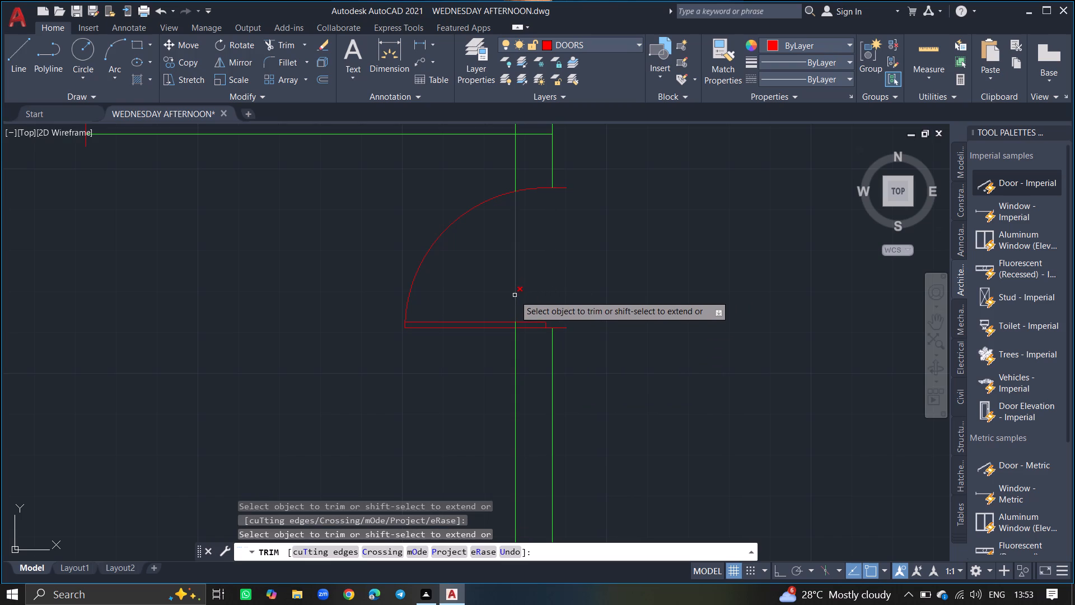
{"action": "left_click", "coordinate": [515, 295]}
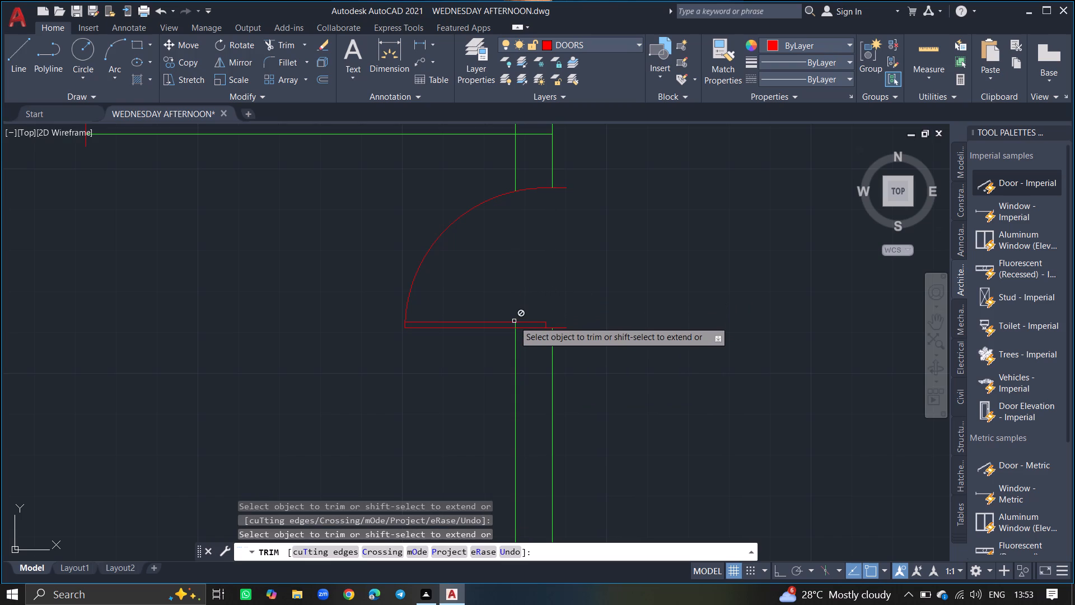
{"action": "scroll", "coordinate": [518, 306], "scroll_direction": "up", "scroll_amount": 3, "text": "ctrl"}
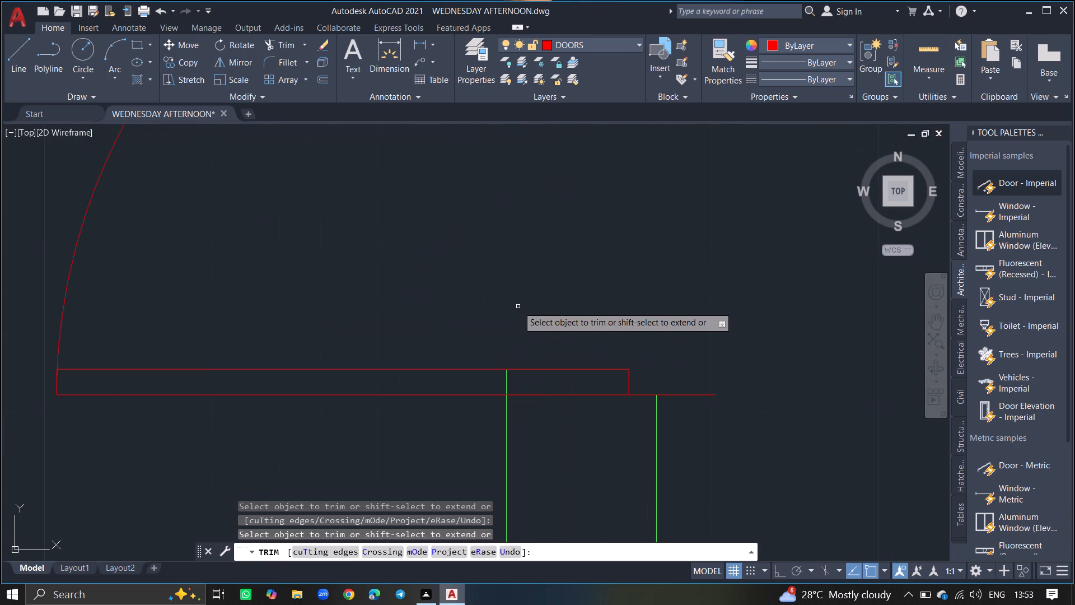
{"action": "left_click", "coordinate": [507, 375]}
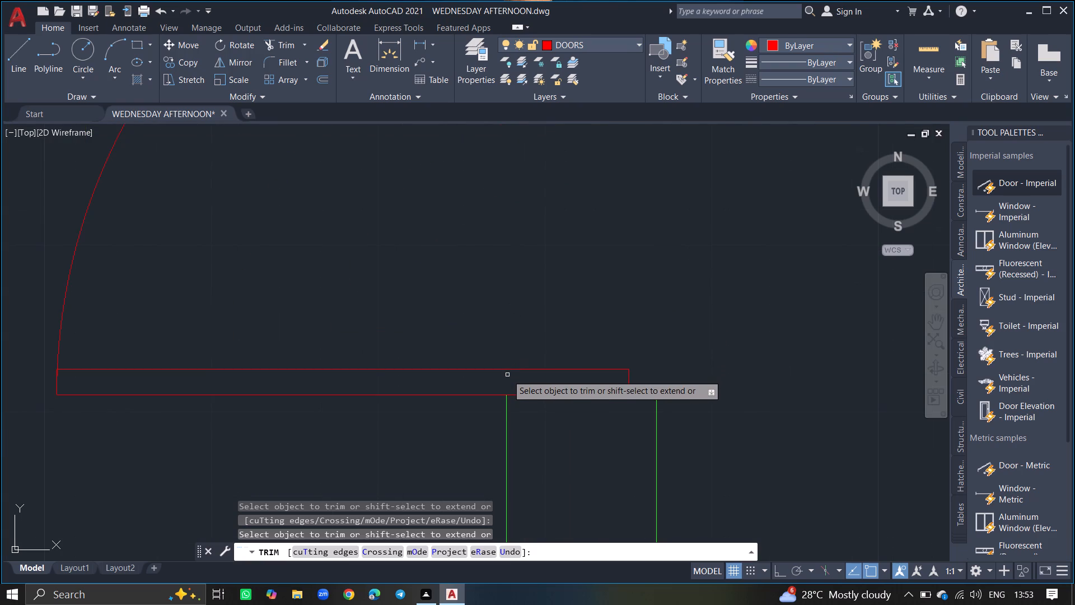
{"action": "scroll", "coordinate": [527, 336], "scroll_direction": "down", "scroll_amount": 4, "text": "ctrl"}
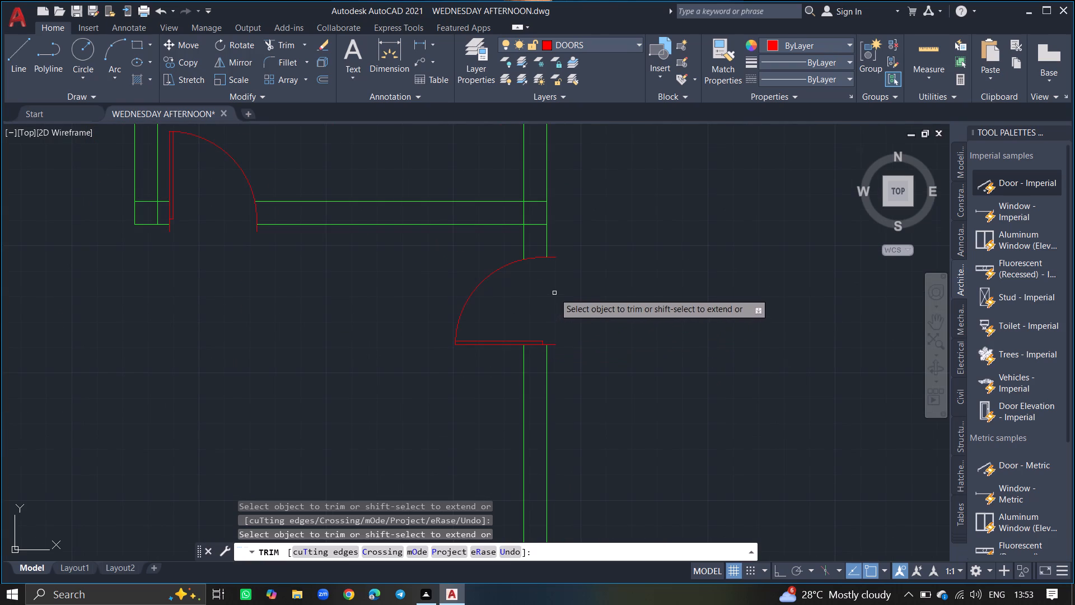
{"action": "key", "text": "Return"}
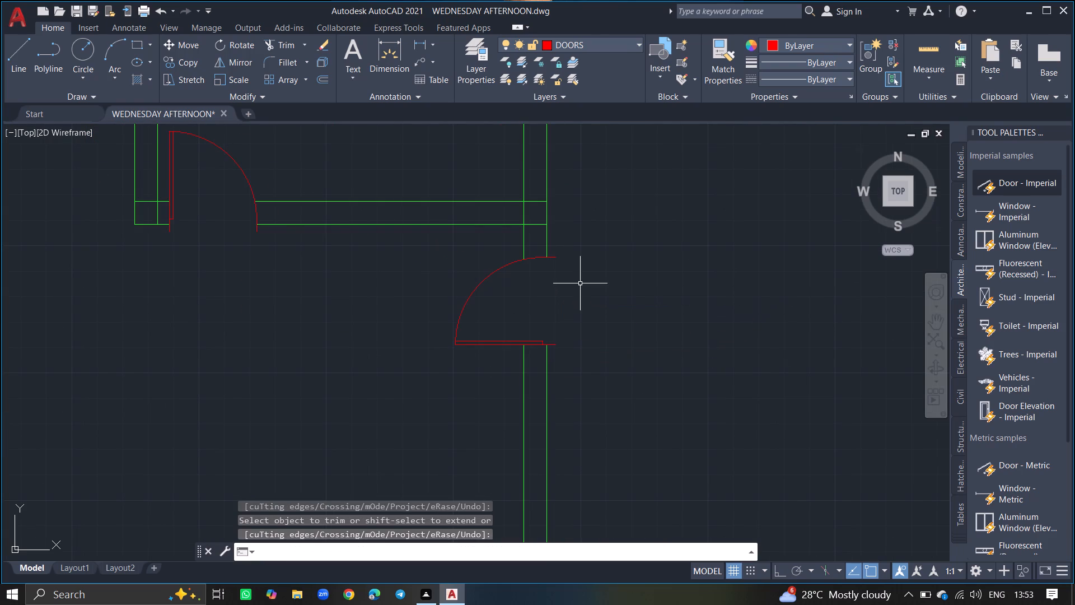
Copy the upper-left room's door by its leaf straight down, to just above the lower-left room's top wall beside the small left room.
{"action": "scroll", "coordinate": [580, 283], "scroll_direction": "down", "scroll_amount": 3, "text": "ctrl"}
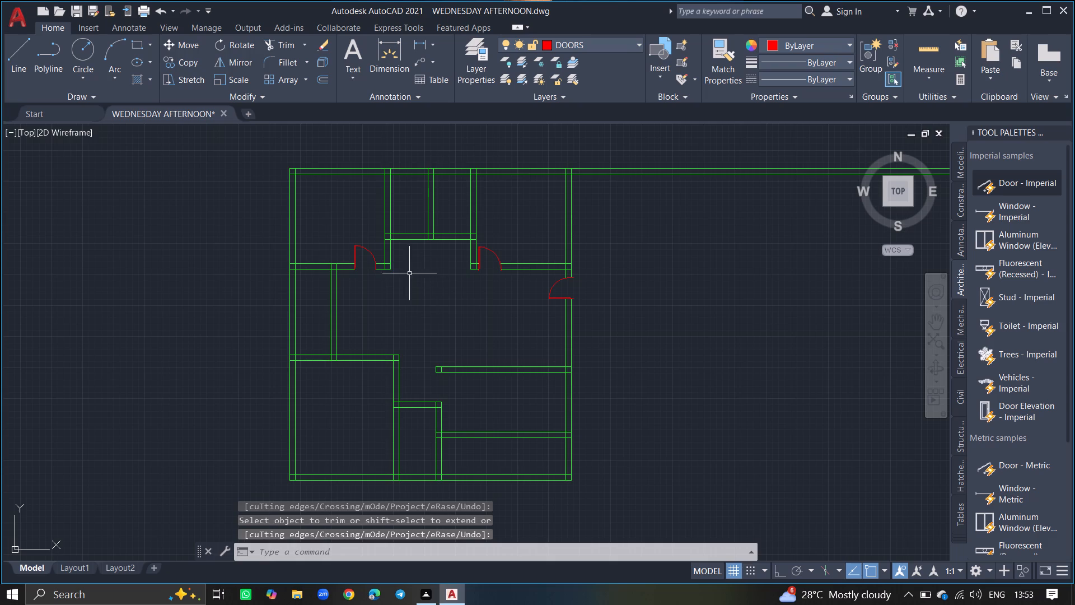
{"action": "left_click", "coordinate": [361, 248]}
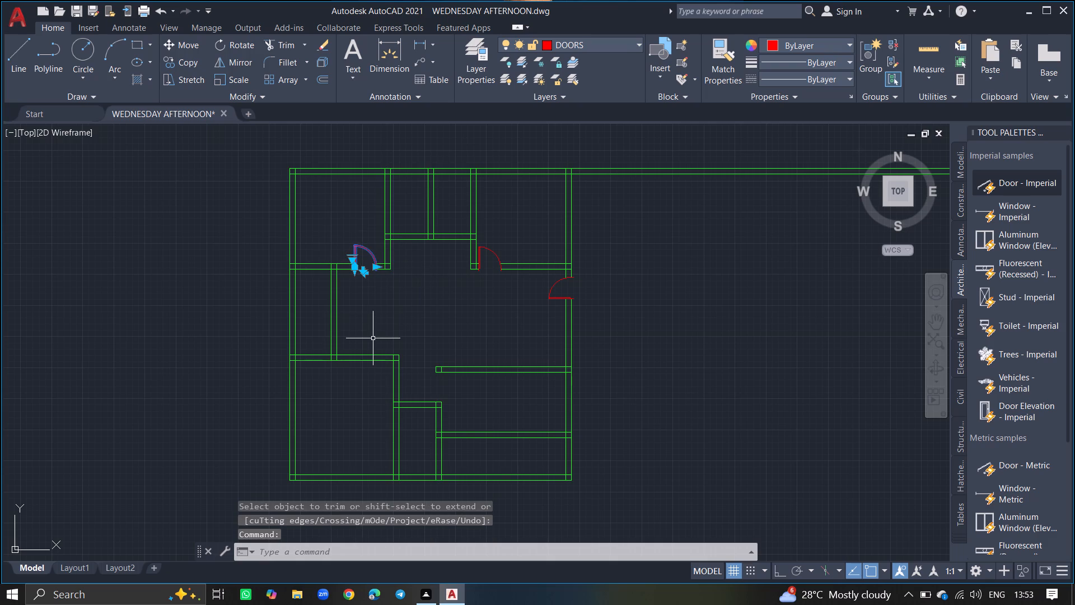
{"action": "type", "text": "COP"}
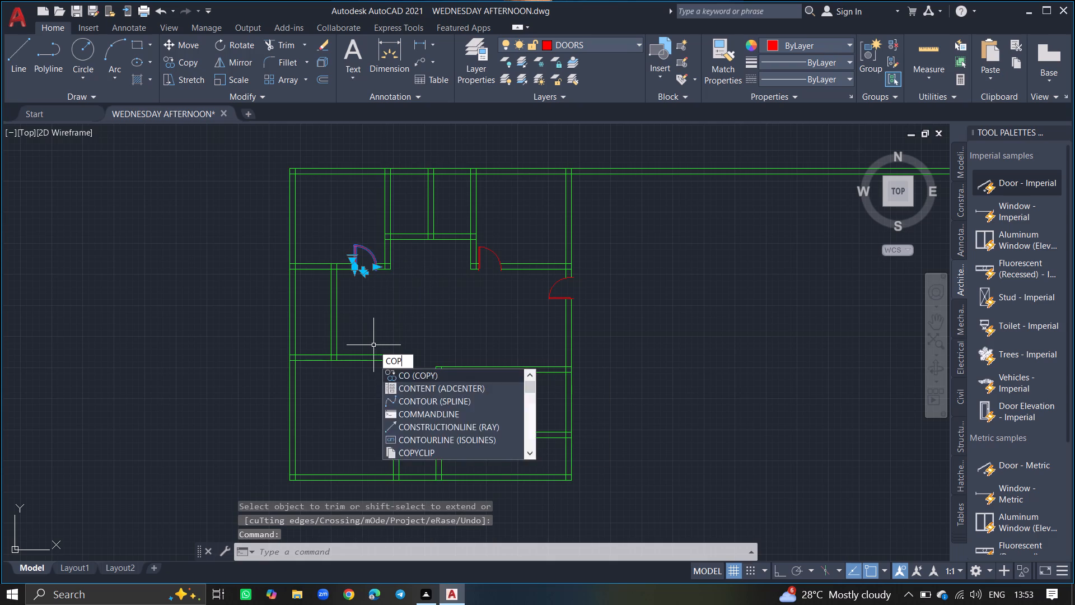
{"action": "key", "text": "y"}
{"action": "key", "text": "Return"}
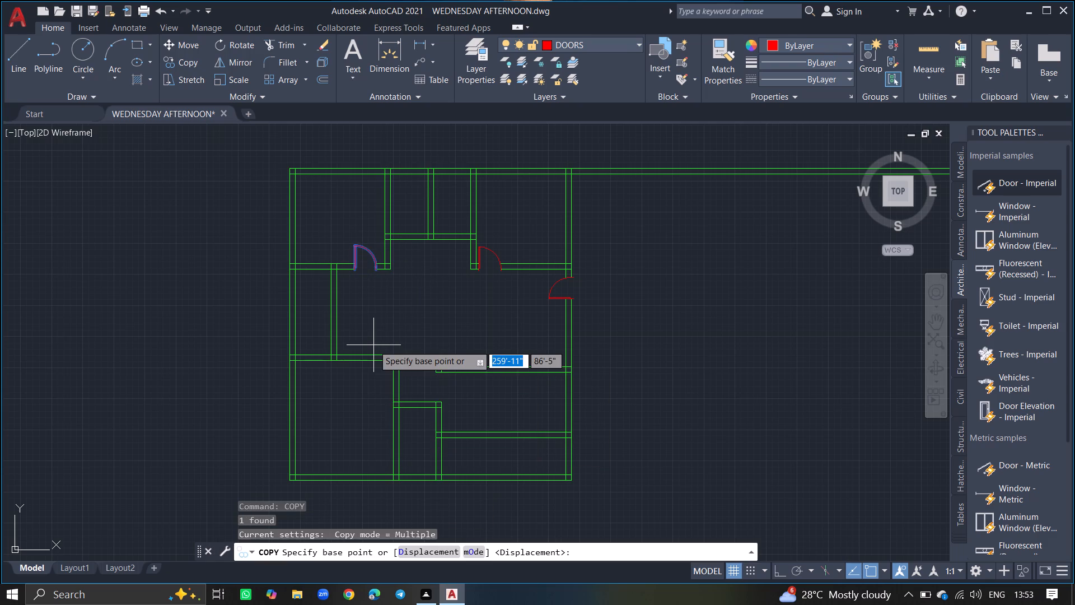
{"action": "left_click", "coordinate": [356, 254]}
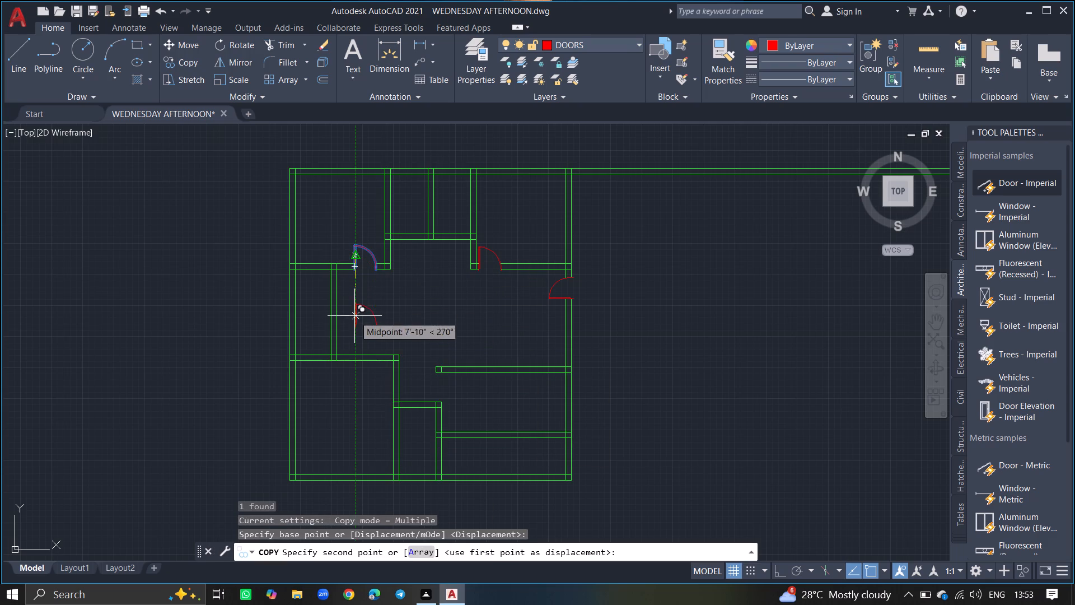
{"action": "scroll", "coordinate": [354, 335], "scroll_direction": "up", "scroll_amount": 4, "text": "ctrl"}
{"action": "left_click", "coordinate": [345, 335]}
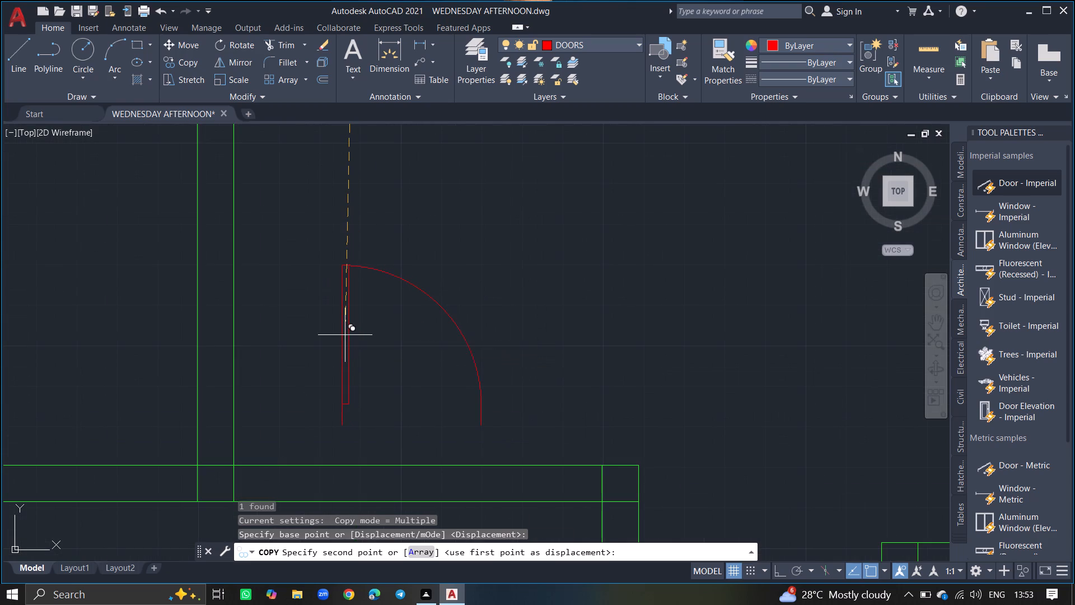
{"action": "key", "text": "Return"}
Rotate the new door copy 180° about the middle of its leaf so it swings toward the small left room.
{"action": "left_click", "coordinate": [345, 335]}
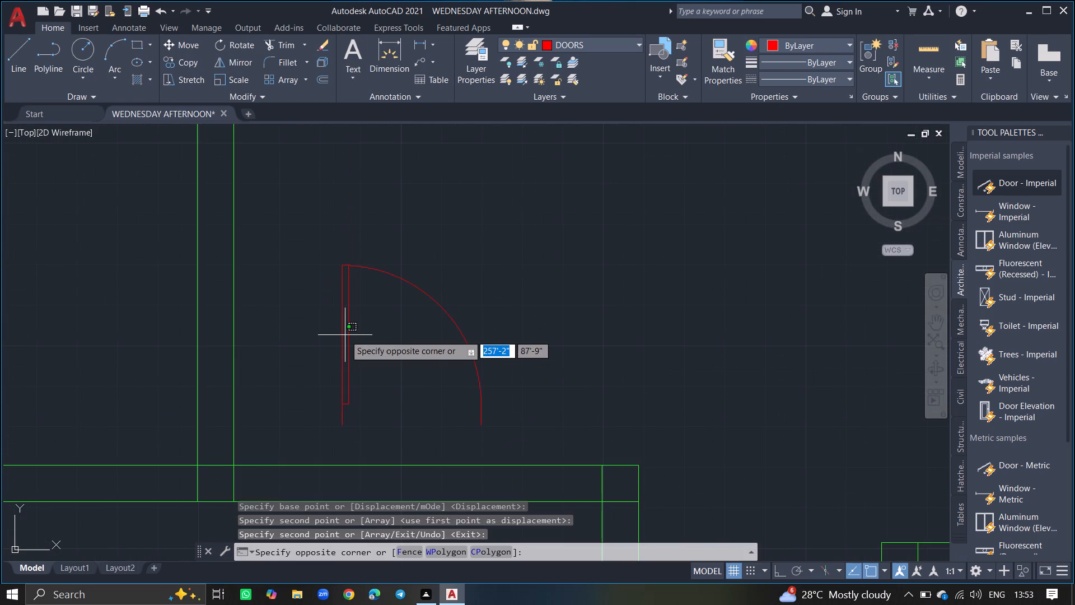
{"action": "left_click", "coordinate": [345, 335]}
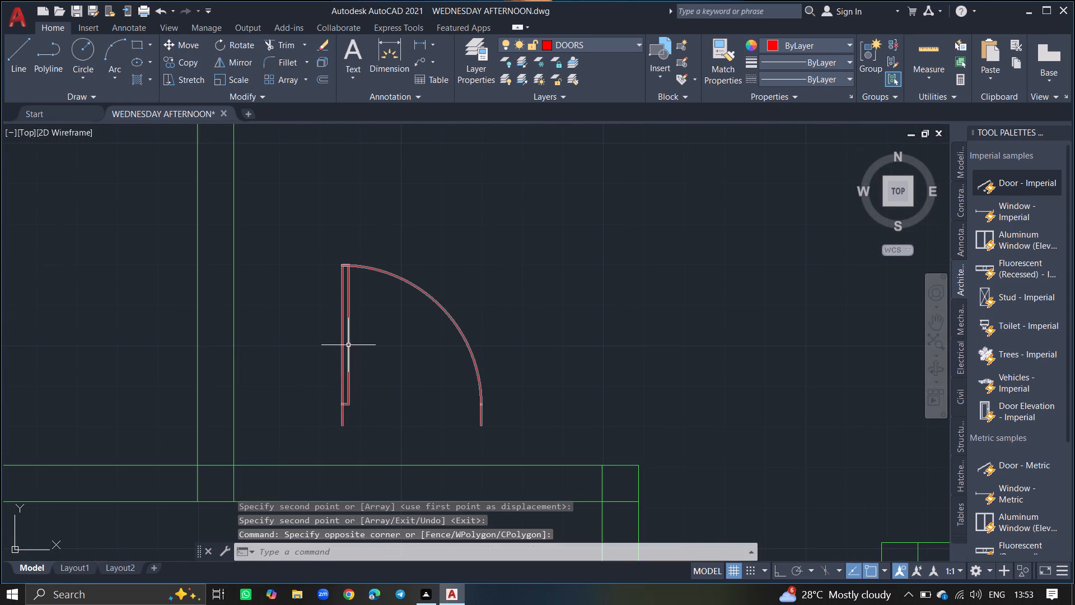
{"action": "left_click", "coordinate": [348, 345]}
{"action": "type", "text": "RO"}
{"action": "key", "text": "Return"}
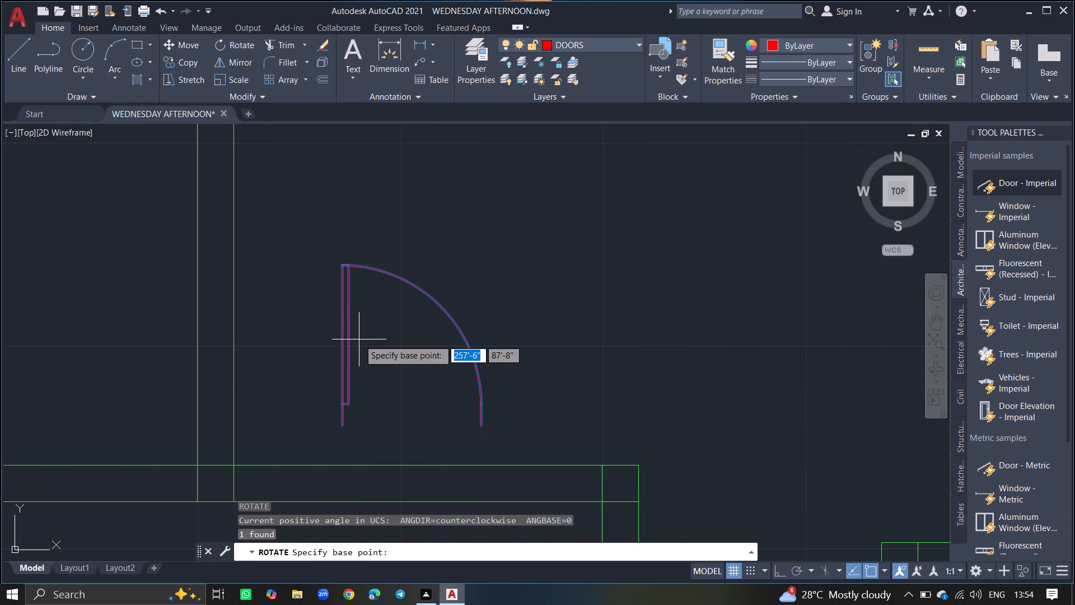
{"action": "left_click", "coordinate": [346, 336]}
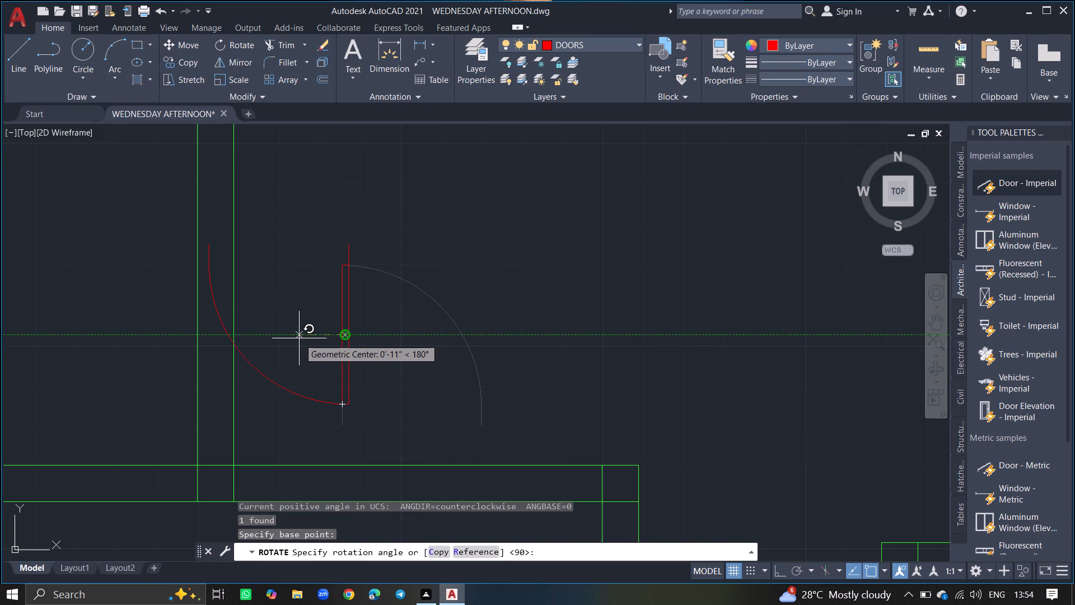
{"action": "left_click", "coordinate": [299, 338]}
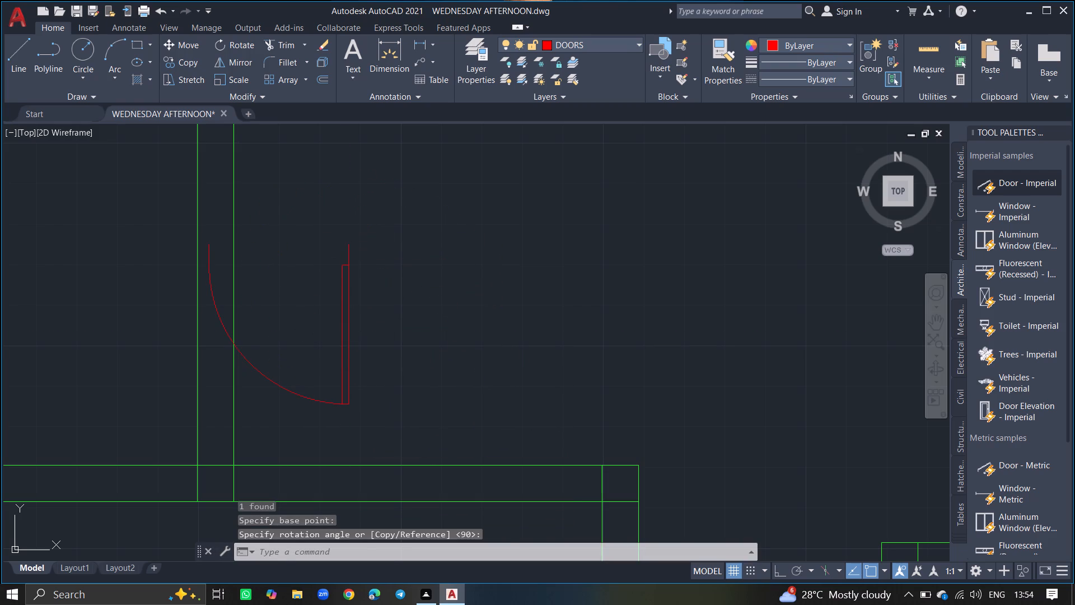
Move the rotated door by its leaf onto the lower-left room's top wall, near the wall's right end, with both jambs crossing the wall.
{"action": "left_click", "coordinate": [345, 333]}
{"action": "left_click", "coordinate": [302, 371]}
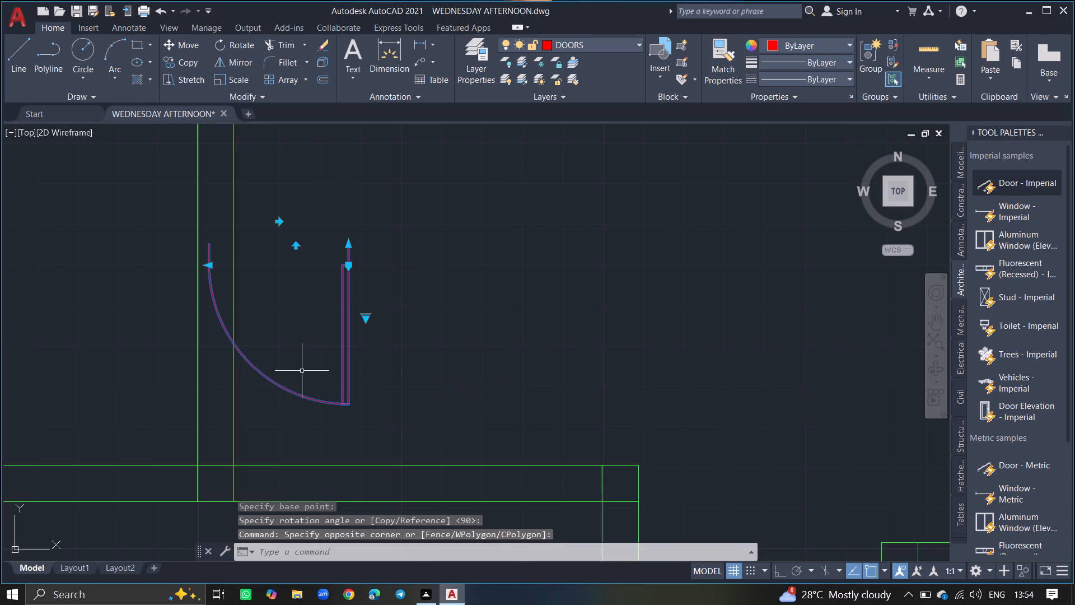
{"action": "type", "text": "MOVE"}
{"action": "key", "text": "Return"}
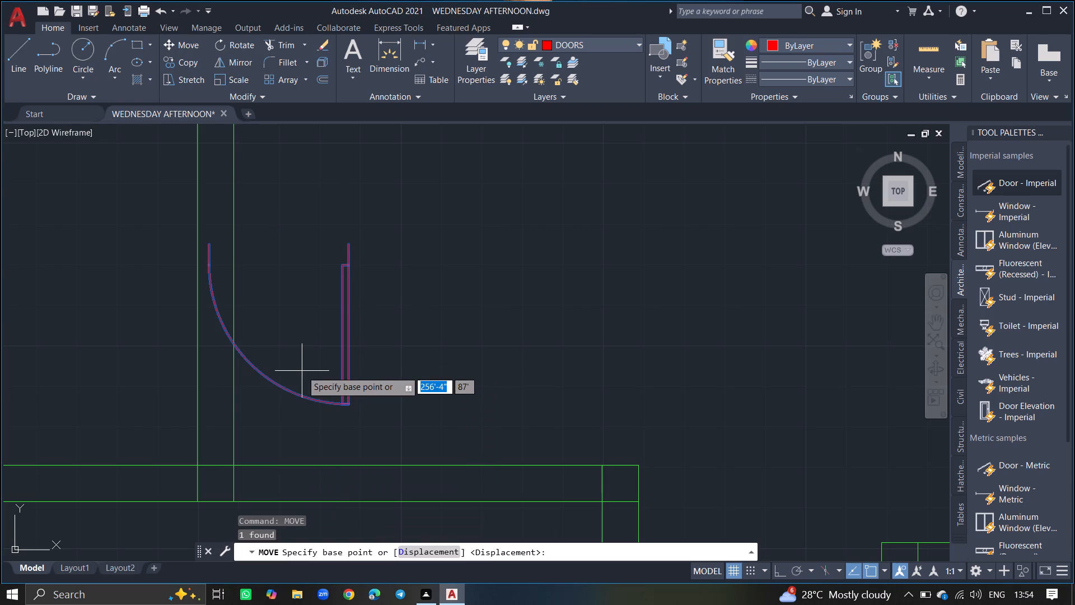
{"action": "left_click_drag", "start_coordinate": [347, 337], "coordinate": [390, 320]}
{"action": "scroll", "coordinate": [390, 320], "scroll_direction": "down", "scroll_amount": 3, "text": "ctrl"}
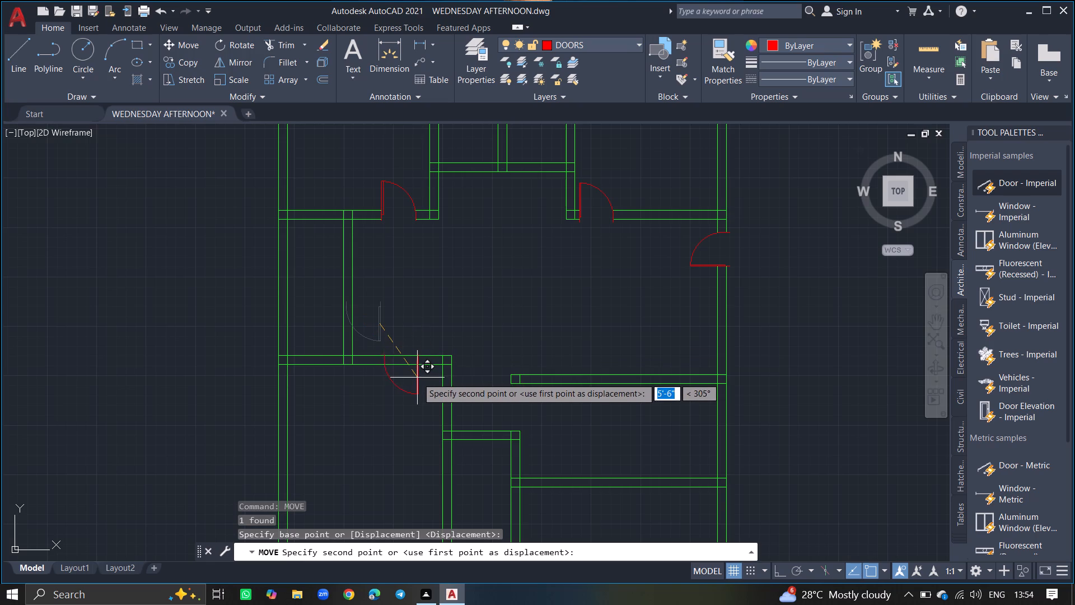
{"action": "scroll", "coordinate": [419, 378], "scroll_direction": "up", "scroll_amount": 4, "text": "ctrl"}
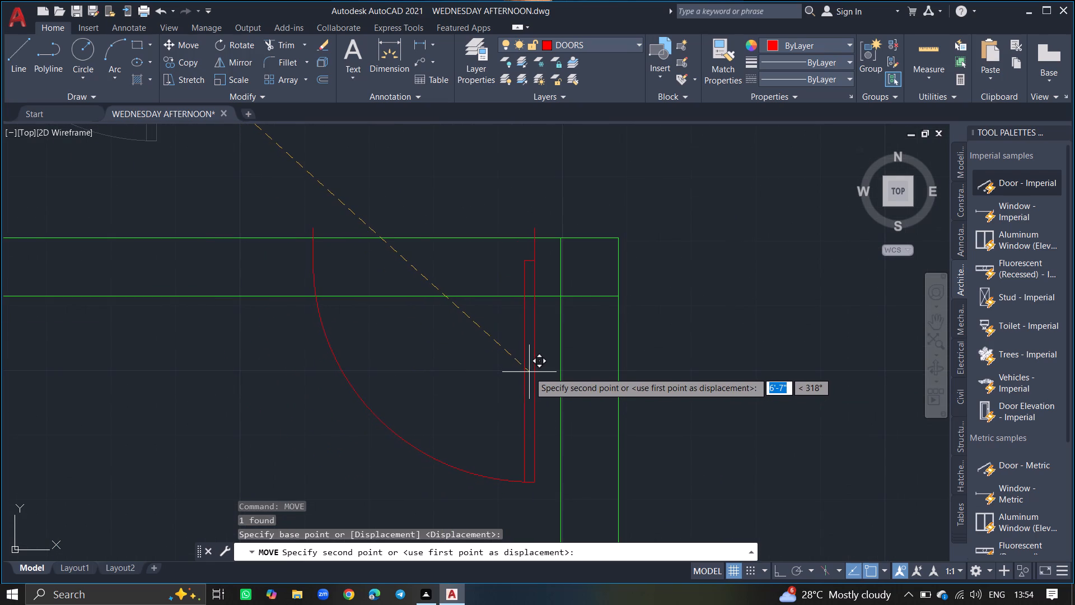
{"action": "left_click", "coordinate": [529, 371]}
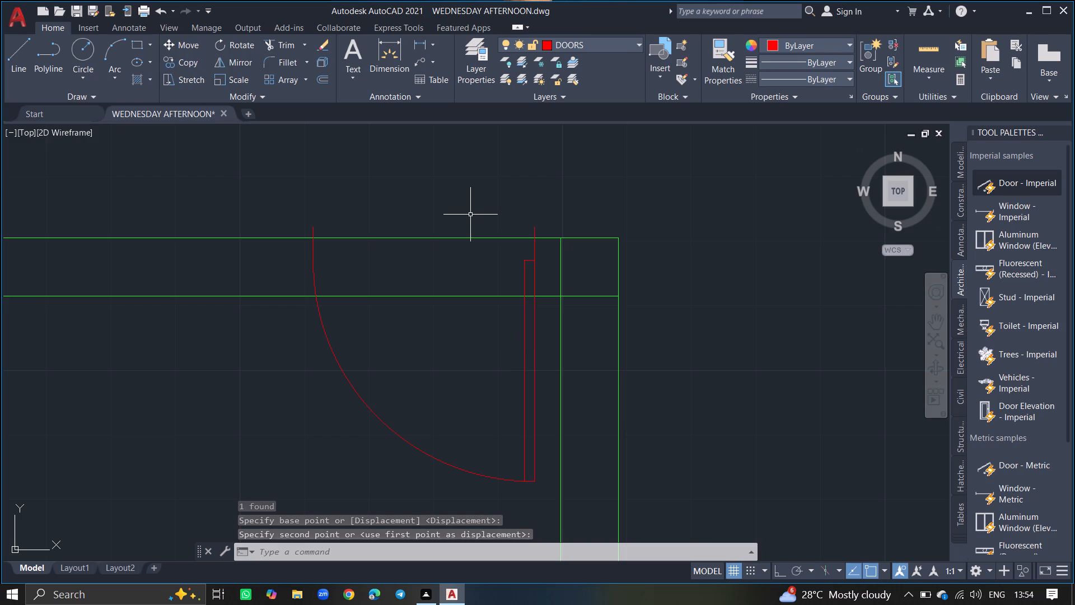
Trim both lines of the lower-left room's top wall between the door's jambs, including the short piece inside the leaf.
{"action": "type", "text": "TRIM"}
{"action": "key", "text": "Return"}
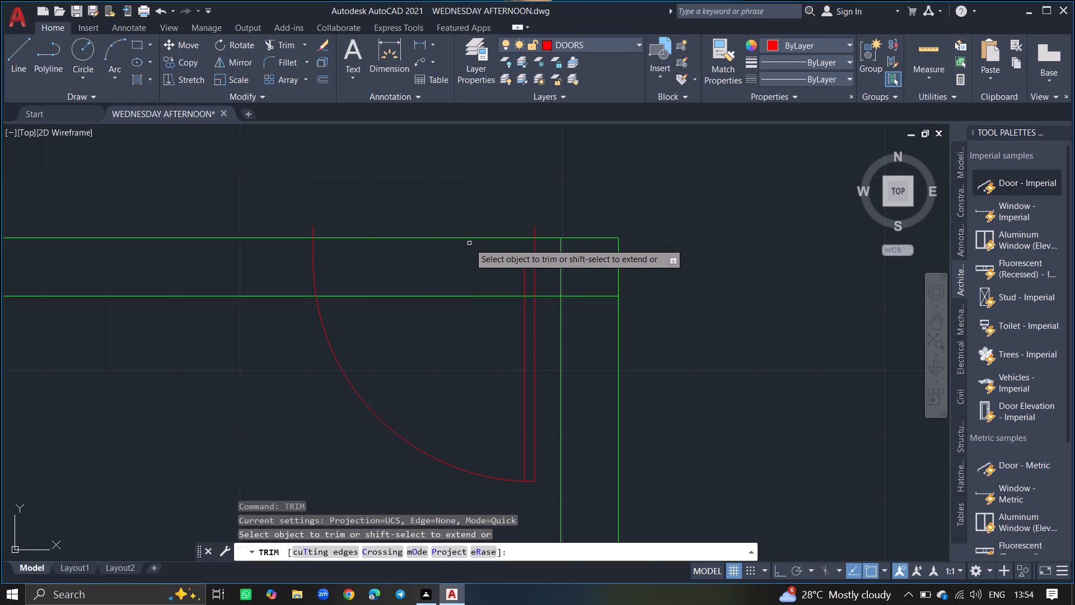
{"action": "left_click", "coordinate": [469, 236]}
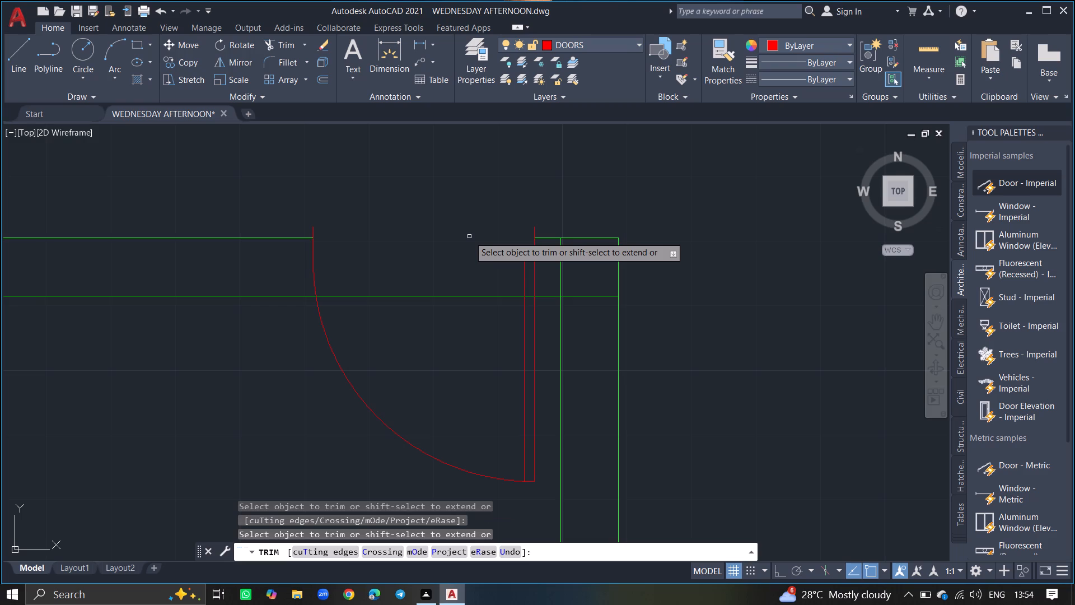
{"action": "left_click", "coordinate": [468, 296]}
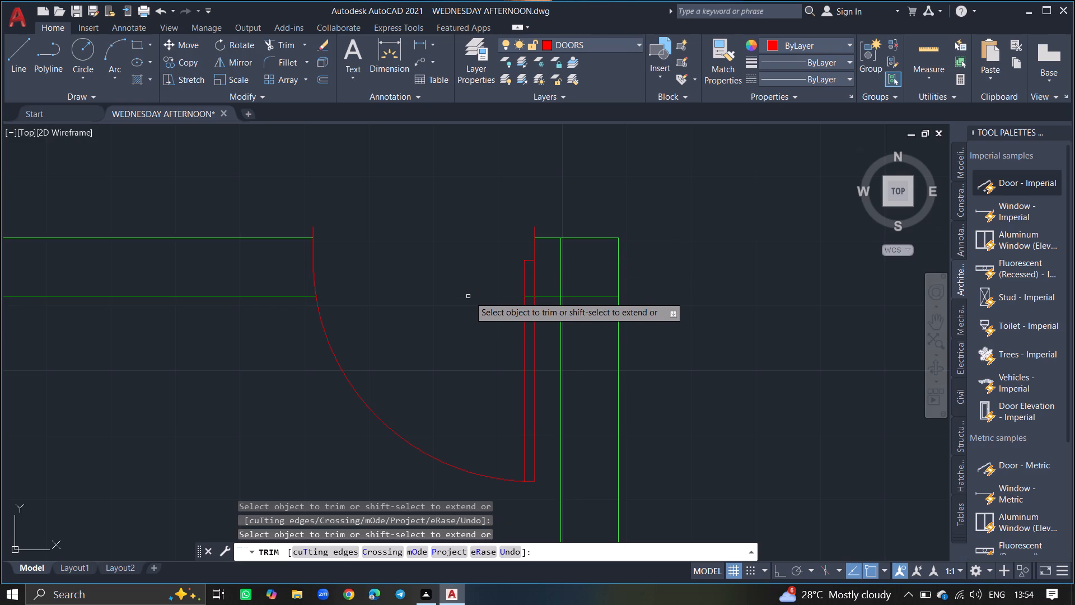
{"action": "scroll", "coordinate": [499, 304], "scroll_direction": "up", "scroll_amount": 6, "text": "ctrl"}
{"action": "scroll", "coordinate": [499, 304], "scroll_direction": "down", "scroll_amount": 2, "text": "ctrl"}
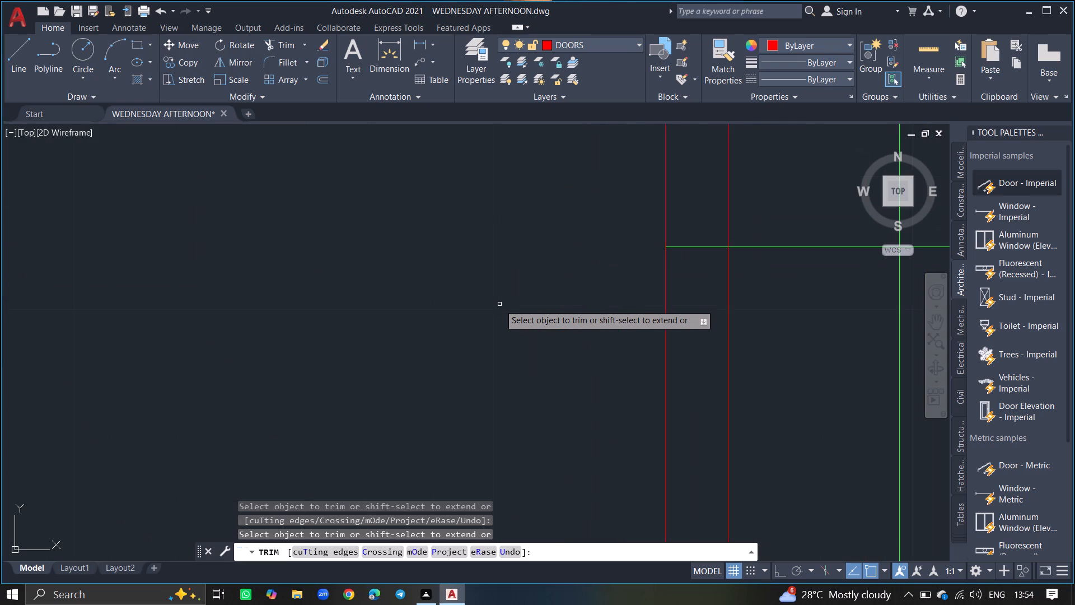
{"action": "left_click", "coordinate": [677, 247]}
{"action": "scroll", "coordinate": [677, 247], "scroll_direction": "down", "scroll_amount": 4, "text": "ctrl"}
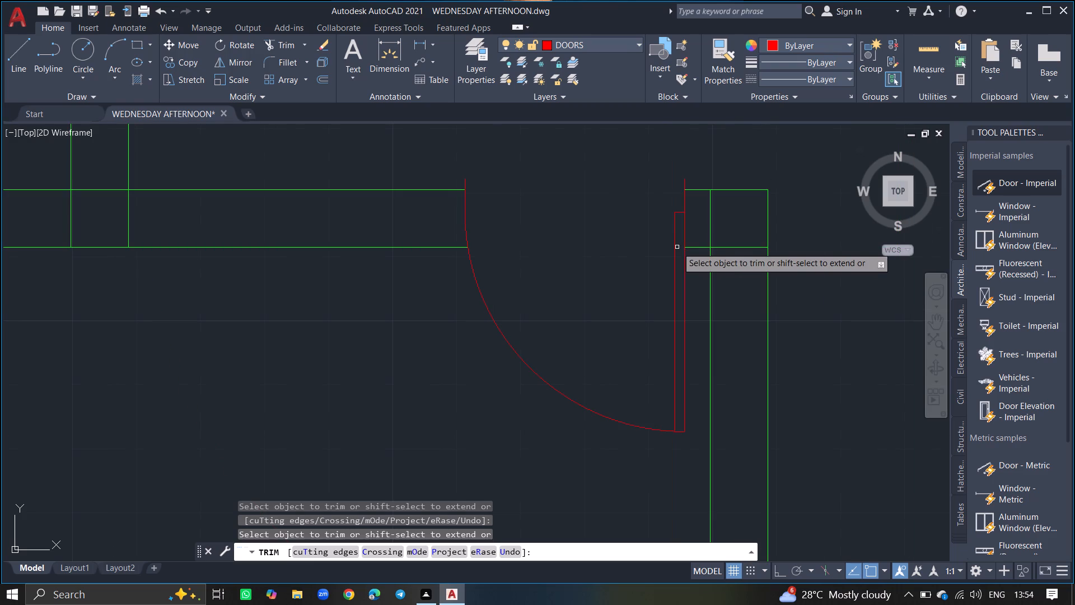
{"action": "key", "text": "Return"}
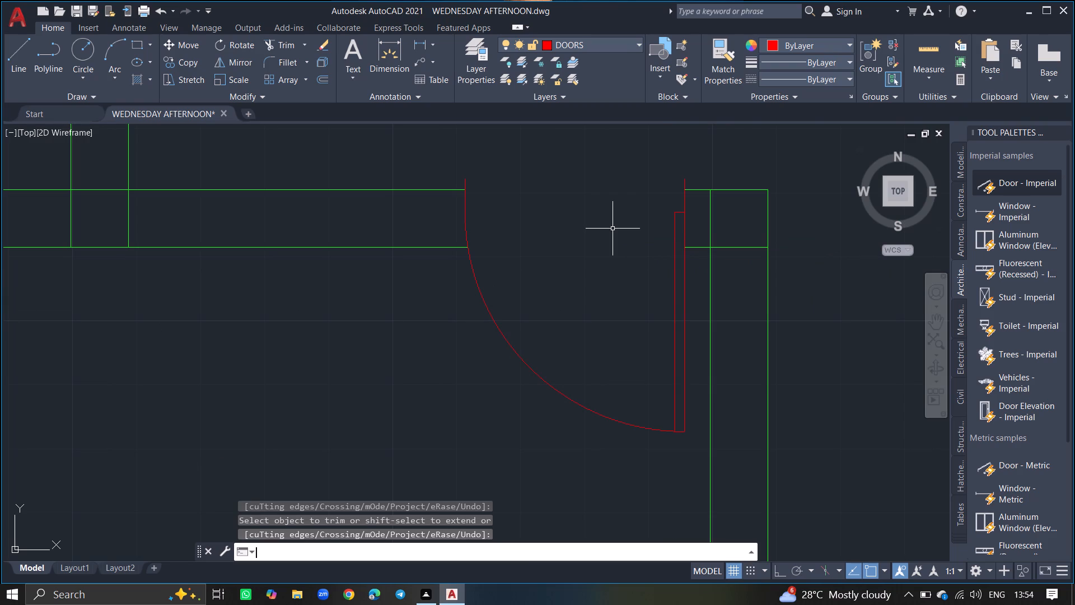
Insert a new Door - Imperial block in the empty space outside the plan's left side and set it to Open 90º.
{"action": "scroll", "coordinate": [613, 229], "scroll_direction": "down", "scroll_amount": 3, "text": "ctrl"}
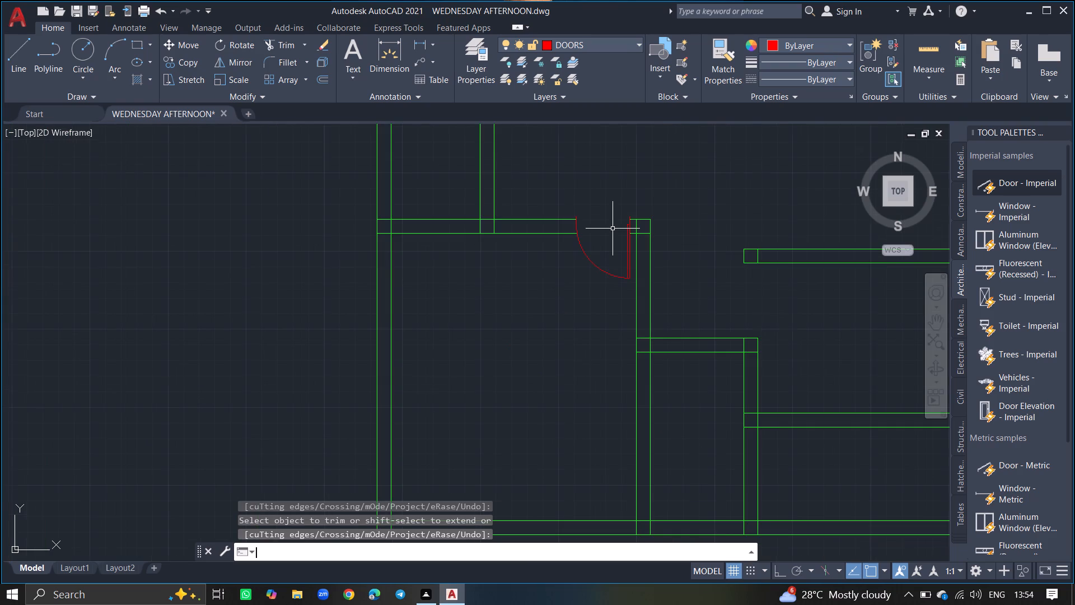
{"action": "scroll", "coordinate": [613, 229], "scroll_direction": "down", "scroll_amount": 2, "text": "ctrl"}
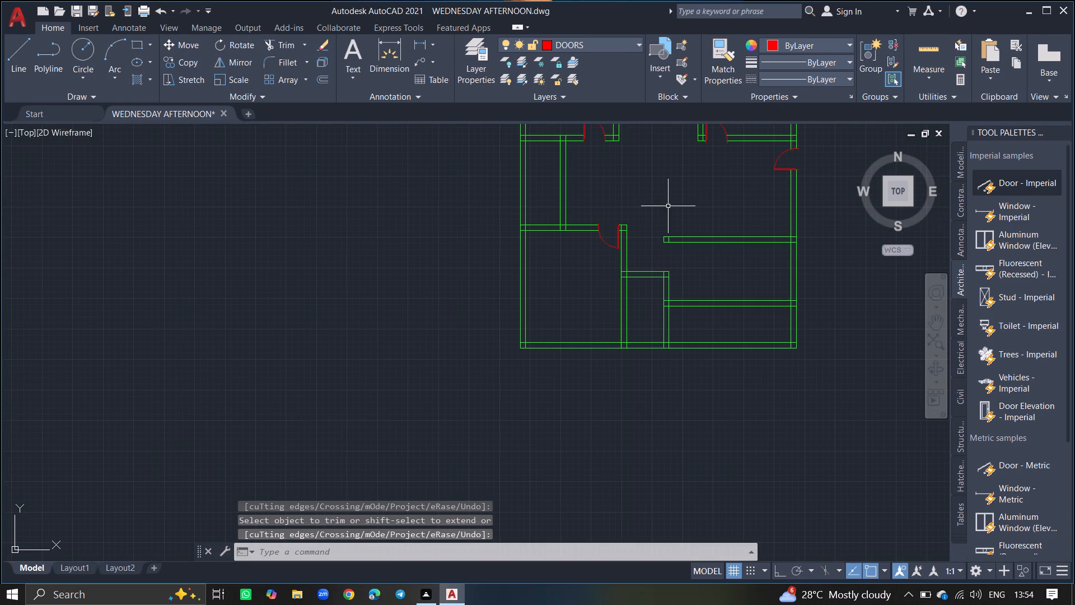
{"action": "left_click", "coordinate": [993, 181]}
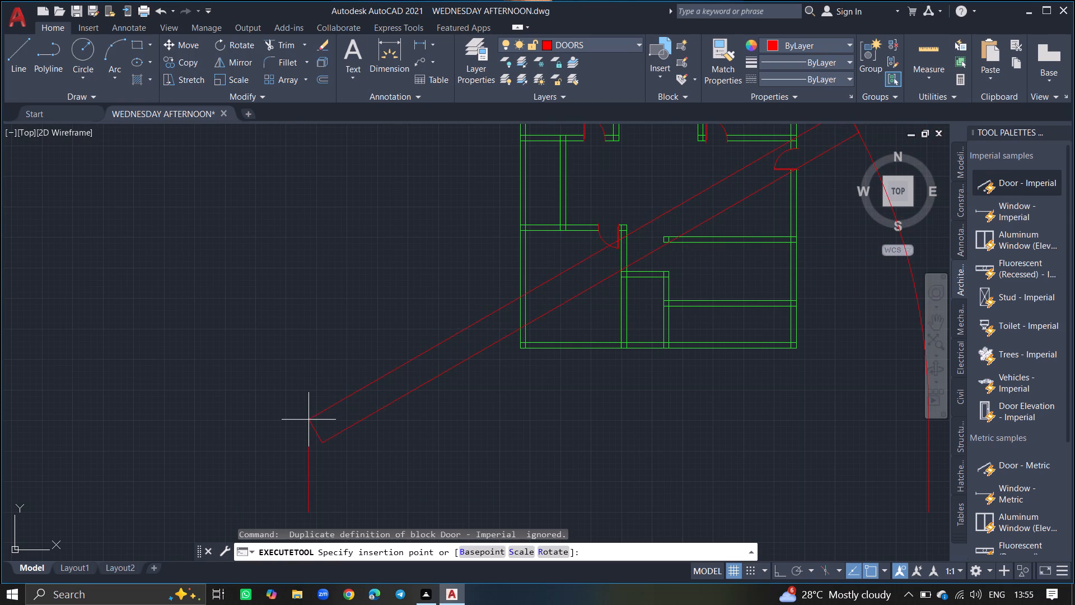
{"action": "left_click", "coordinate": [309, 420]}
{"action": "left_click", "coordinate": [309, 420]}
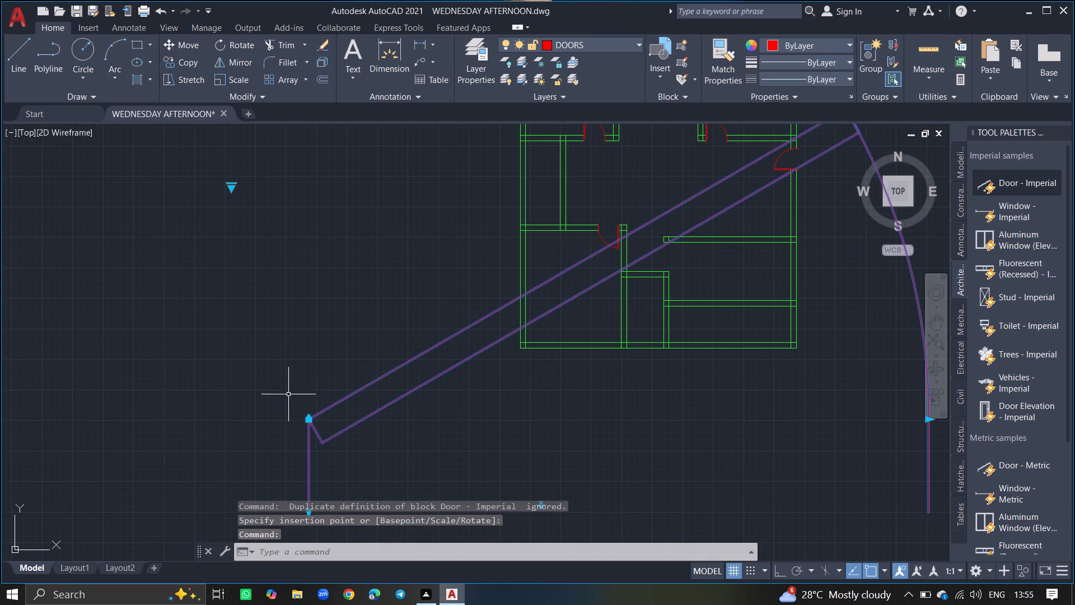
{"action": "left_click", "coordinate": [232, 187]}
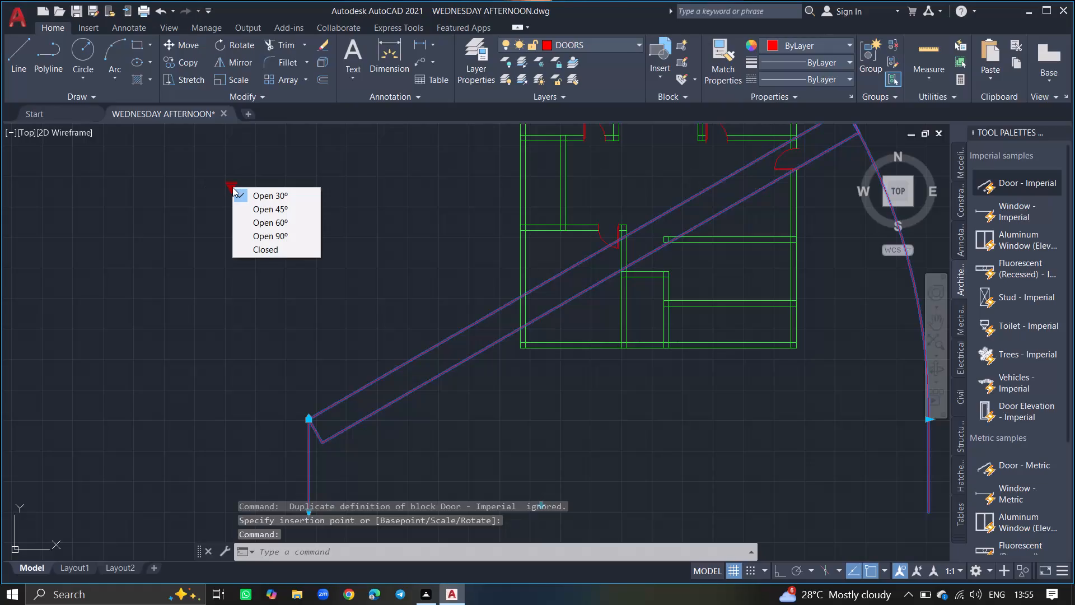
{"action": "left_click", "coordinate": [241, 232]}
{"action": "scroll", "coordinate": [241, 232], "scroll_direction": "down", "scroll_amount": 2, "text": "ctrl"}
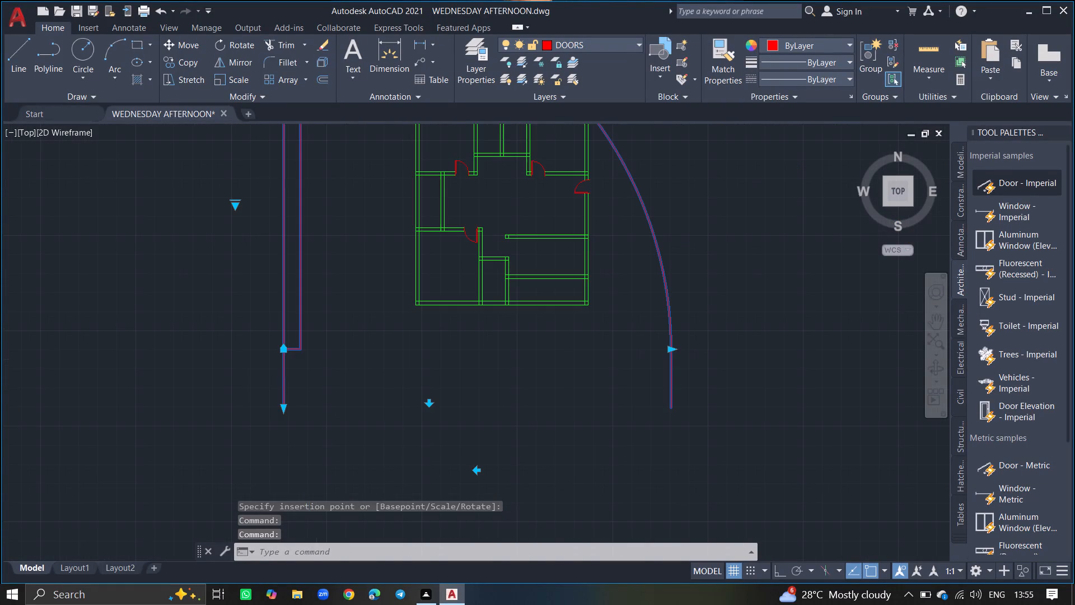
{"action": "key", "text": "Escape"}
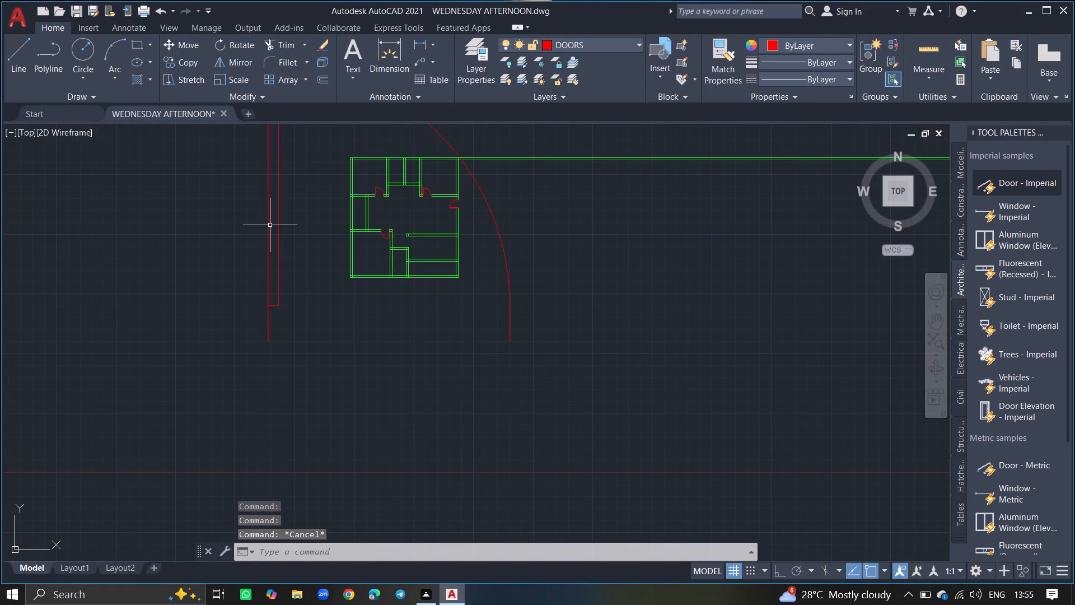
Scale the oversized new door down freehand about the centre of its leaf, making it smaller than the existing room doors.
{"action": "left_click", "coordinate": [267, 225]}
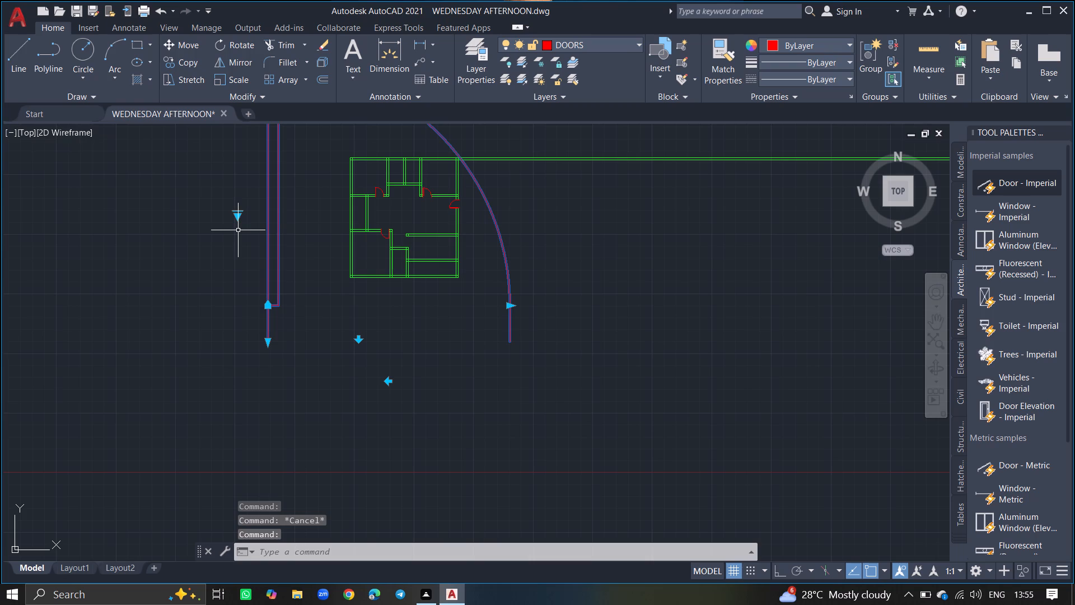
{"action": "type", "text": "SC"}
{"action": "key", "text": "Return"}
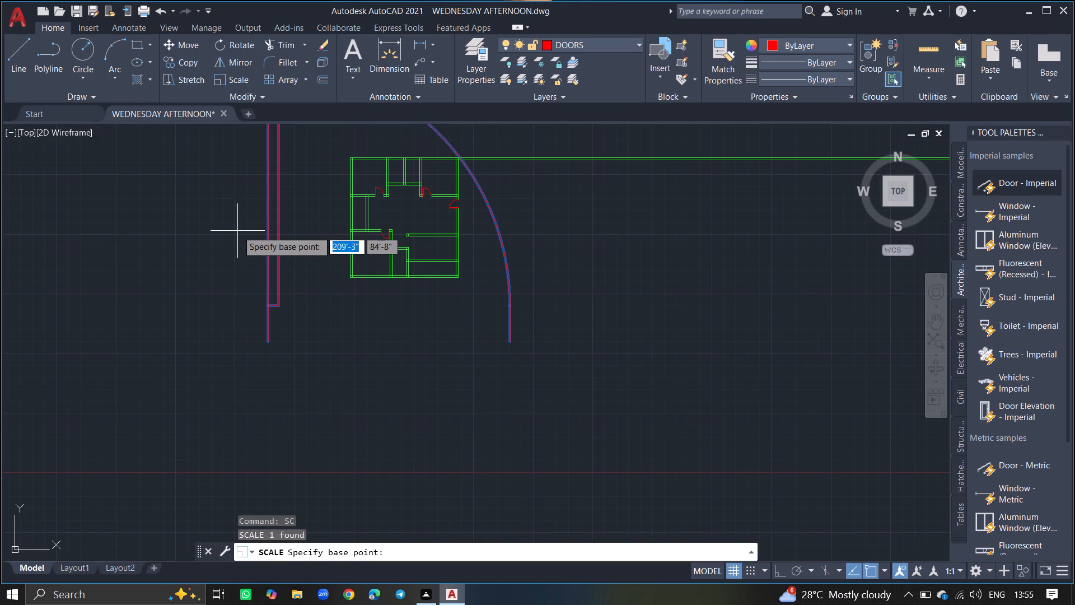
{"action": "left_click", "coordinate": [273, 188]}
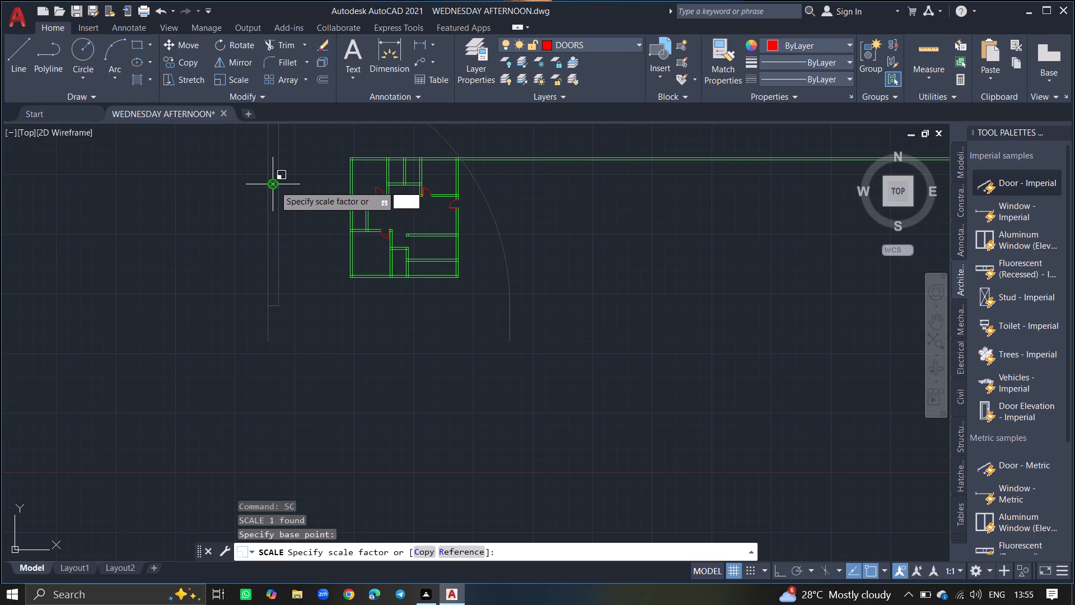
{"action": "scroll", "coordinate": [275, 185], "scroll_direction": "up", "scroll_amount": 2, "text": "ctrl"}
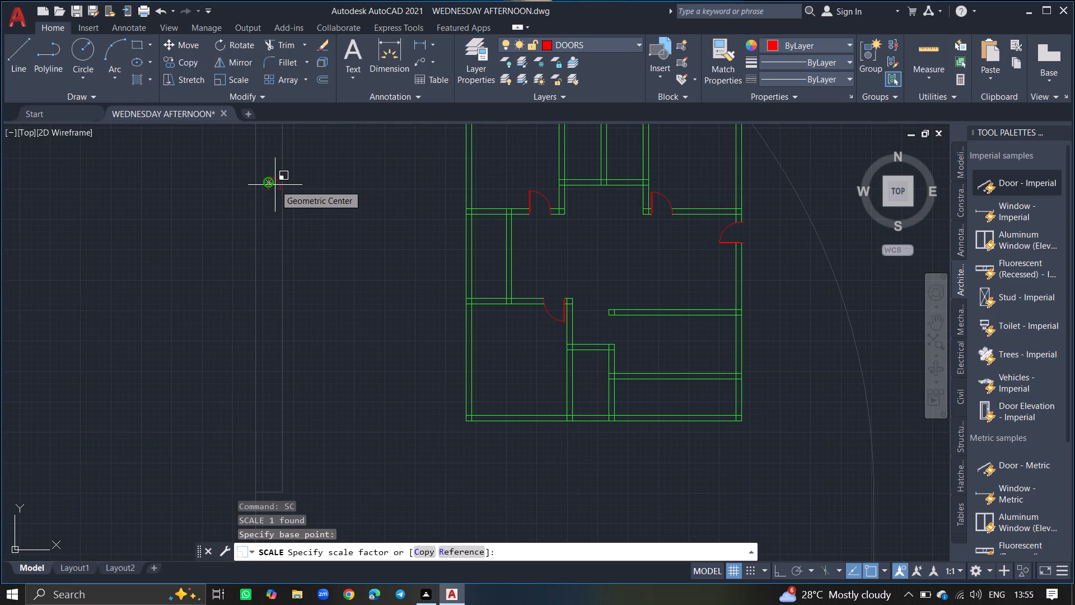
{"action": "scroll", "coordinate": [279, 180], "scroll_direction": "up", "scroll_amount": 6, "text": "ctrl"}
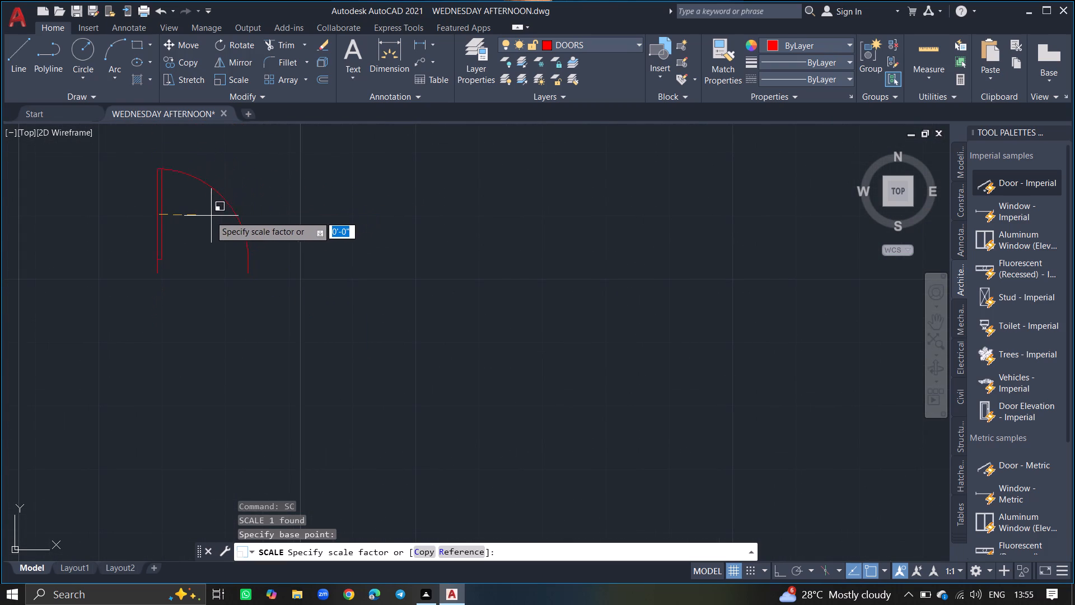
{"action": "left_click", "coordinate": [197, 217]}
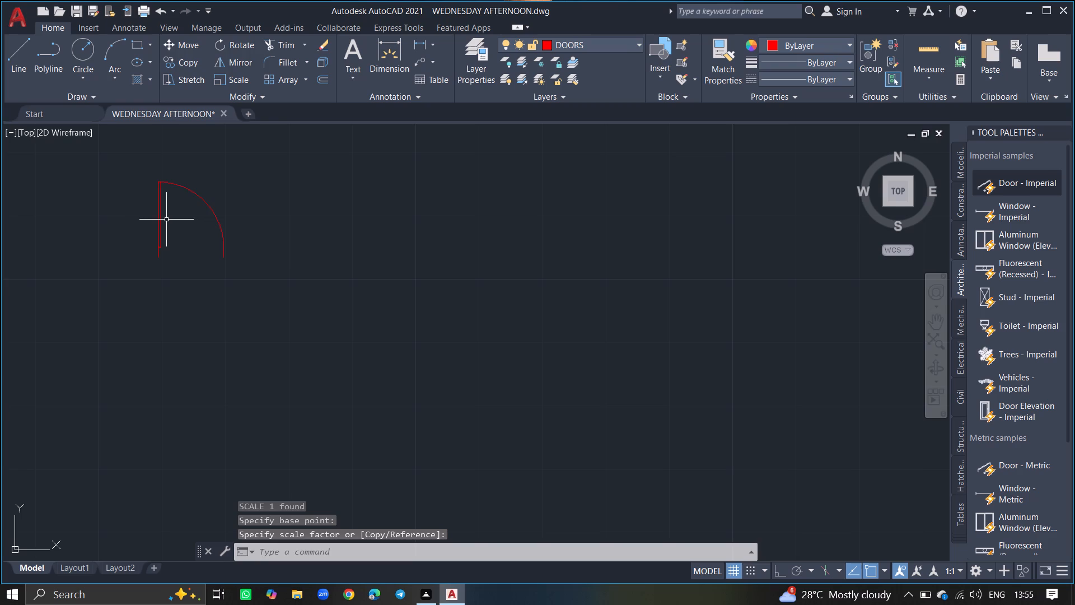
Move the small door by its leaf into the left of the two small top-middle rooms, just beside that room's left wall.
{"action": "left_click", "coordinate": [160, 220]}
{"action": "type", "text": "MOVE"}
{"action": "key", "text": "Return"}
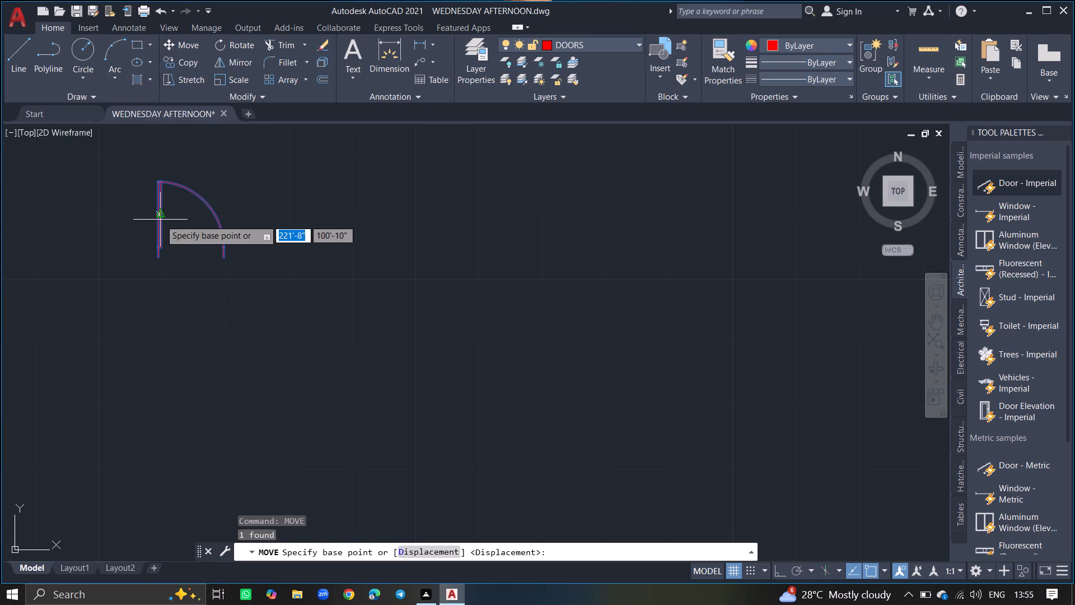
{"action": "left_click", "coordinate": [158, 218]}
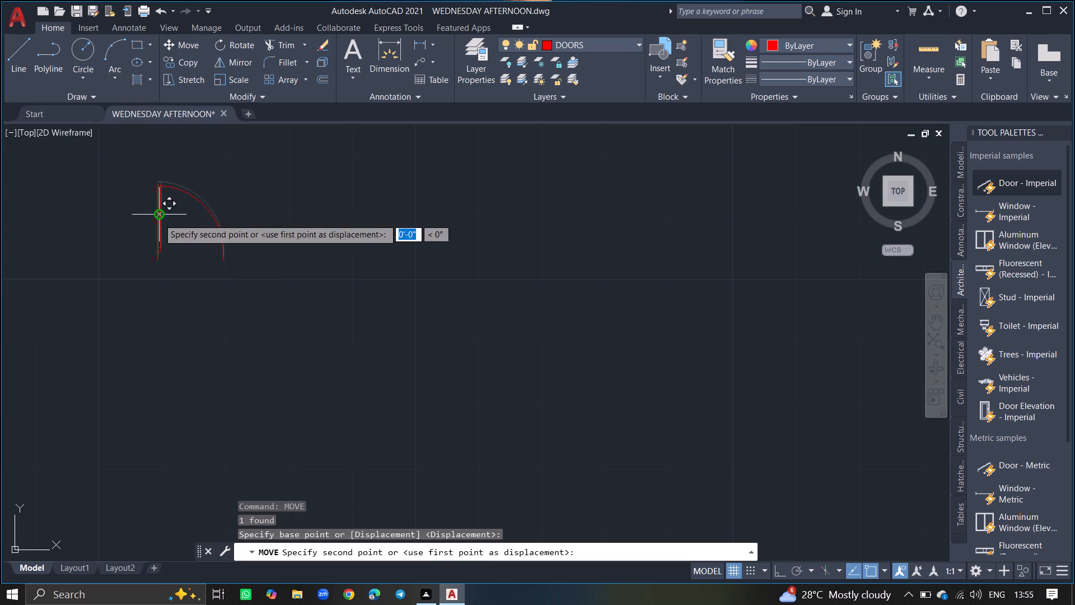
{"action": "scroll", "coordinate": [214, 264], "scroll_direction": "down", "scroll_amount": 2, "text": "ctrl"}
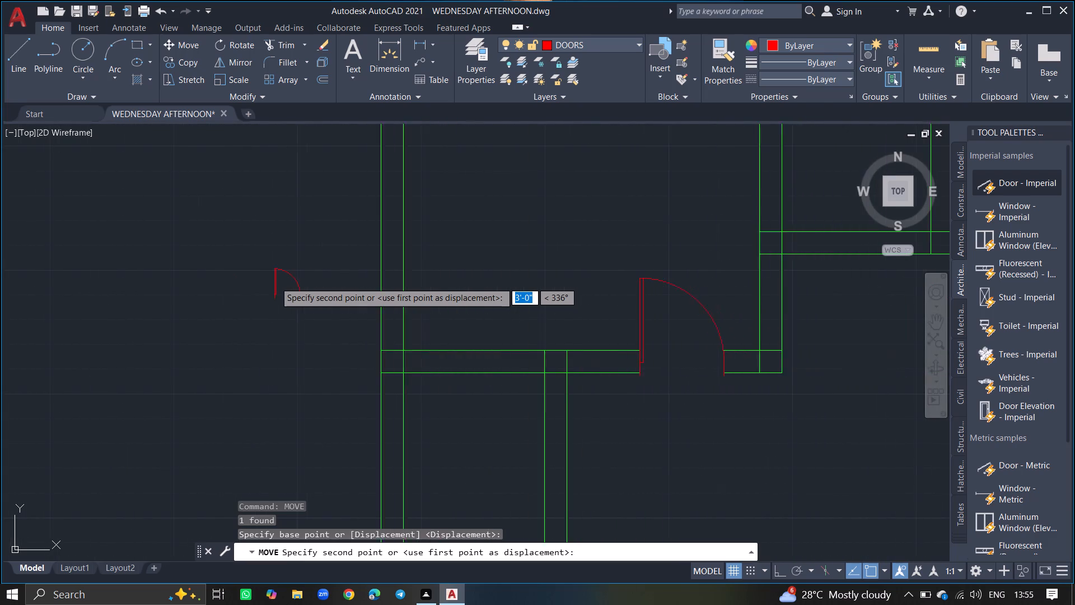
{"action": "scroll", "coordinate": [275, 282], "scroll_direction": "down", "scroll_amount": 4, "text": "ctrl"}
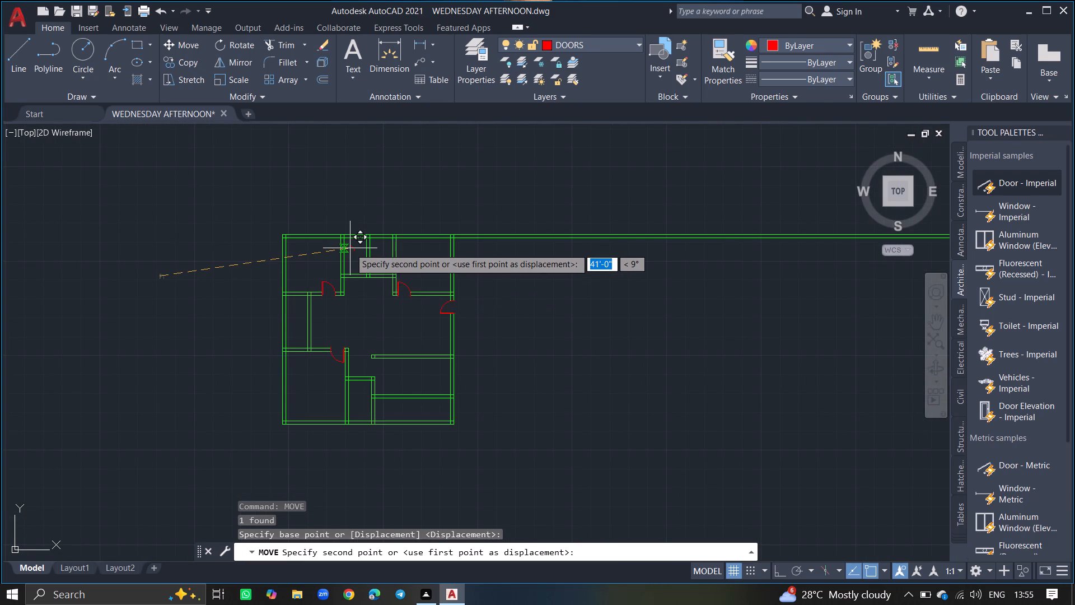
{"action": "scroll", "coordinate": [350, 248], "scroll_direction": "up", "scroll_amount": 5, "text": "ctrl"}
{"action": "left_click", "coordinate": [297, 323]}
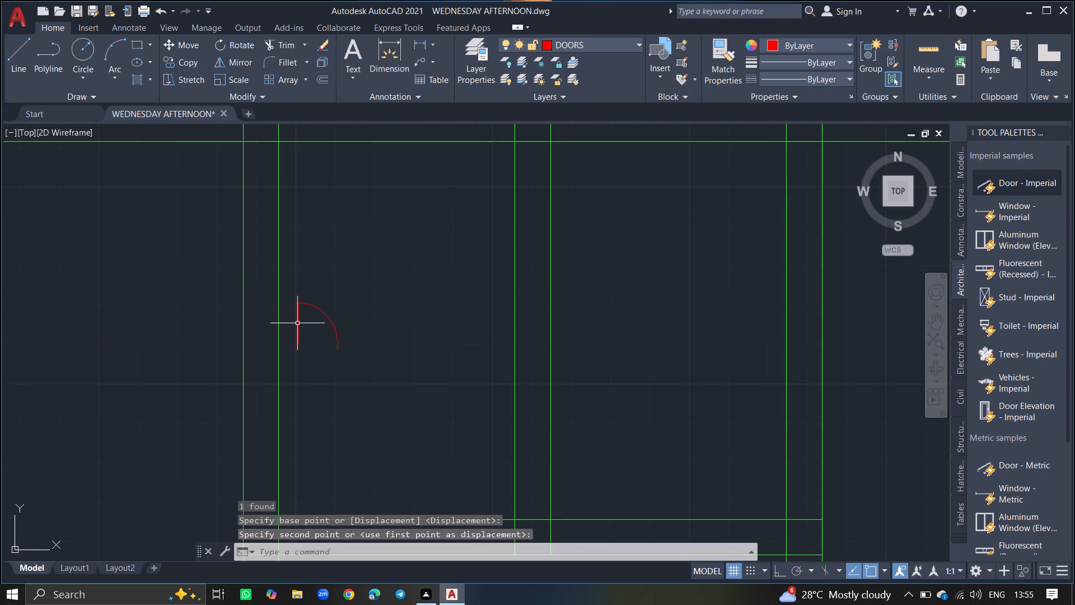
Scale the small door slightly up freehand about the centre of its leaf.
{"action": "left_click", "coordinate": [297, 323]}
{"action": "type", "text": "SC"}
{"action": "key", "text": "Return"}
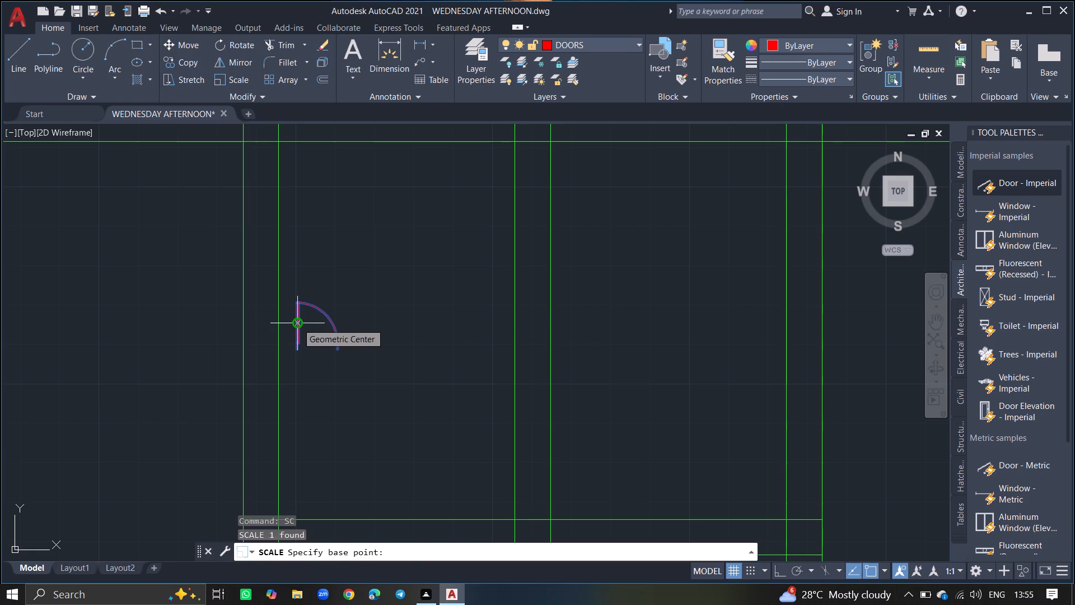
{"action": "left_click", "coordinate": [297, 323]}
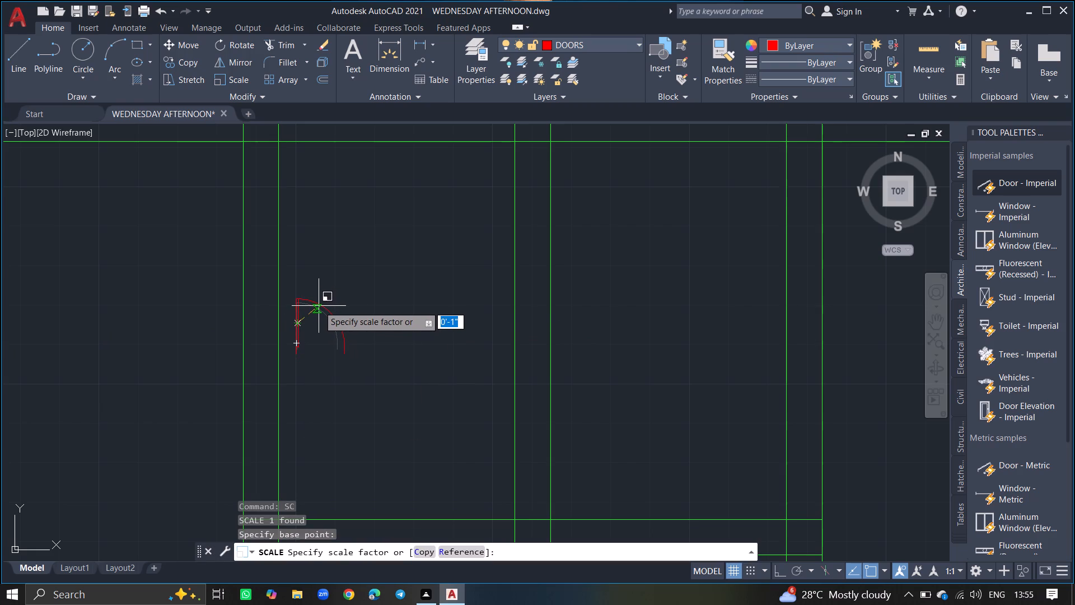
{"action": "left_click", "coordinate": [318, 306]}
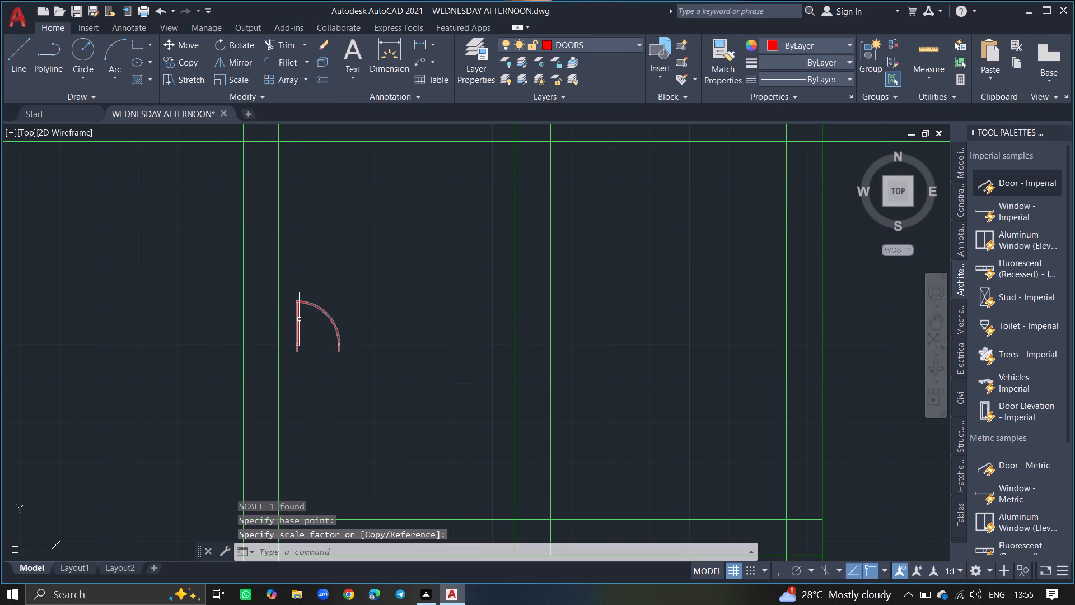
Rotate the small door to 270° with Ortho on, about the middle of its leaf.
{"action": "left_click", "coordinate": [299, 319]}
{"action": "type", "text": "RO"}
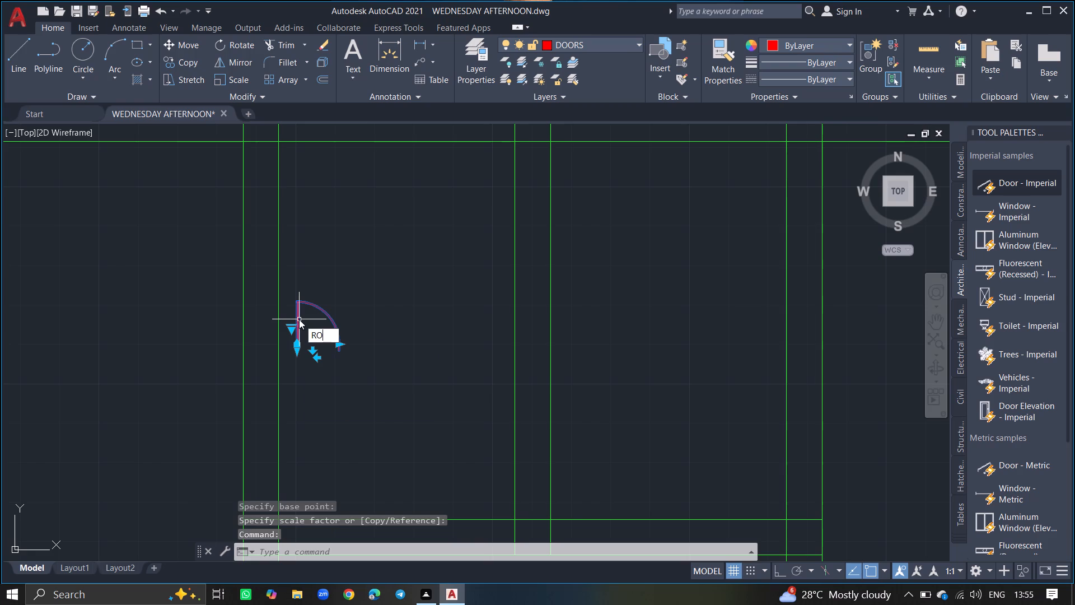
{"action": "key", "text": "Return"}
{"action": "left_click", "coordinate": [299, 319]}
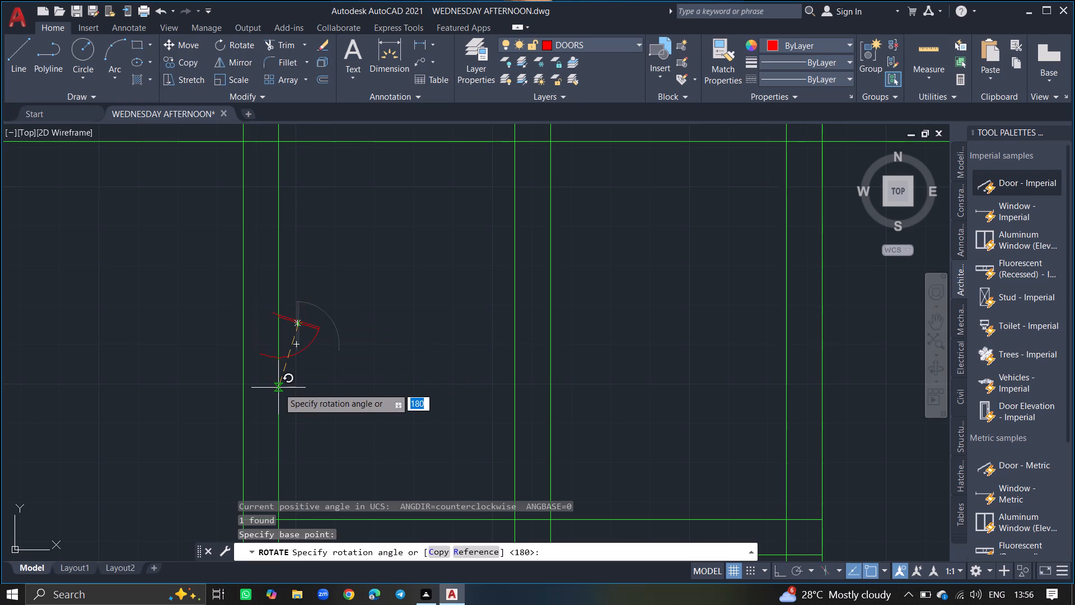
{"action": "key", "text": "F8"}
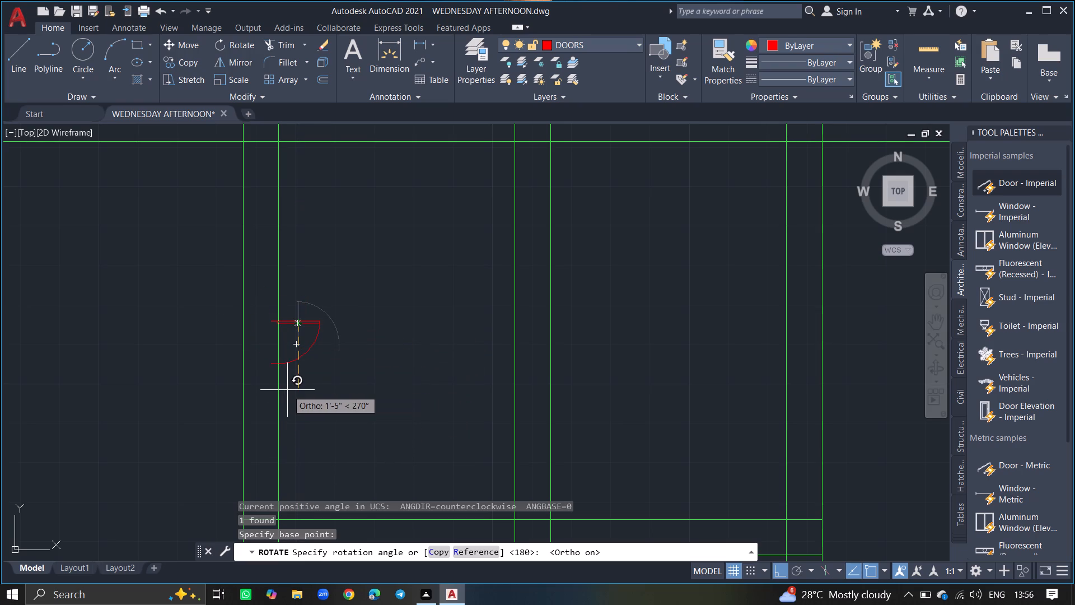
{"action": "left_click", "coordinate": [289, 390]}
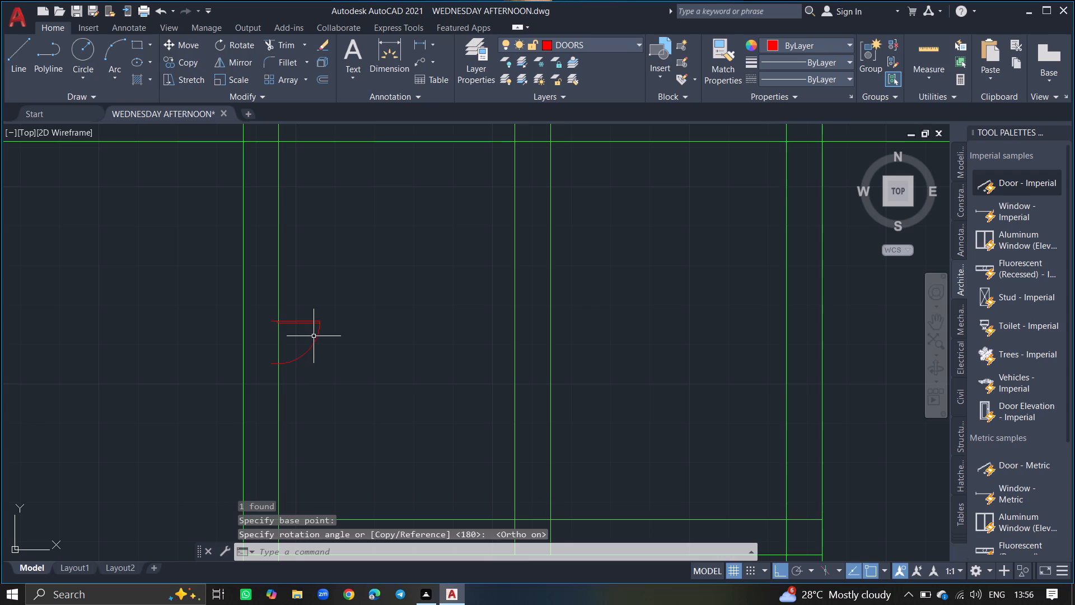
Move the rotated door left by its leaf end so it spans the left wall of the left small top-middle room.
{"action": "left_click", "coordinate": [315, 336]}
{"action": "type", "text": "MO"}
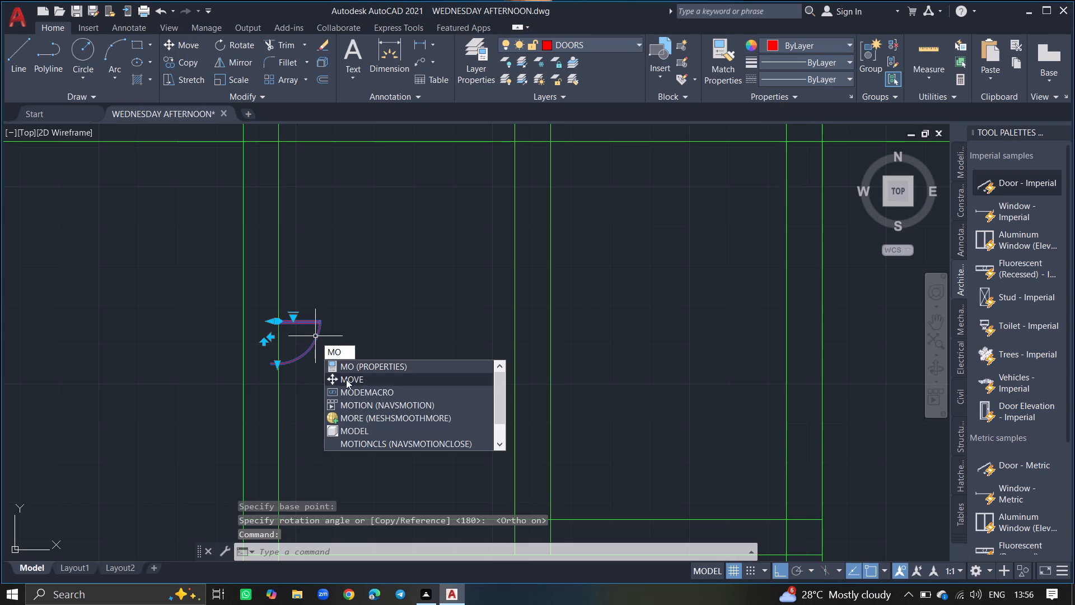
{"action": "left_click", "coordinate": [353, 381]}
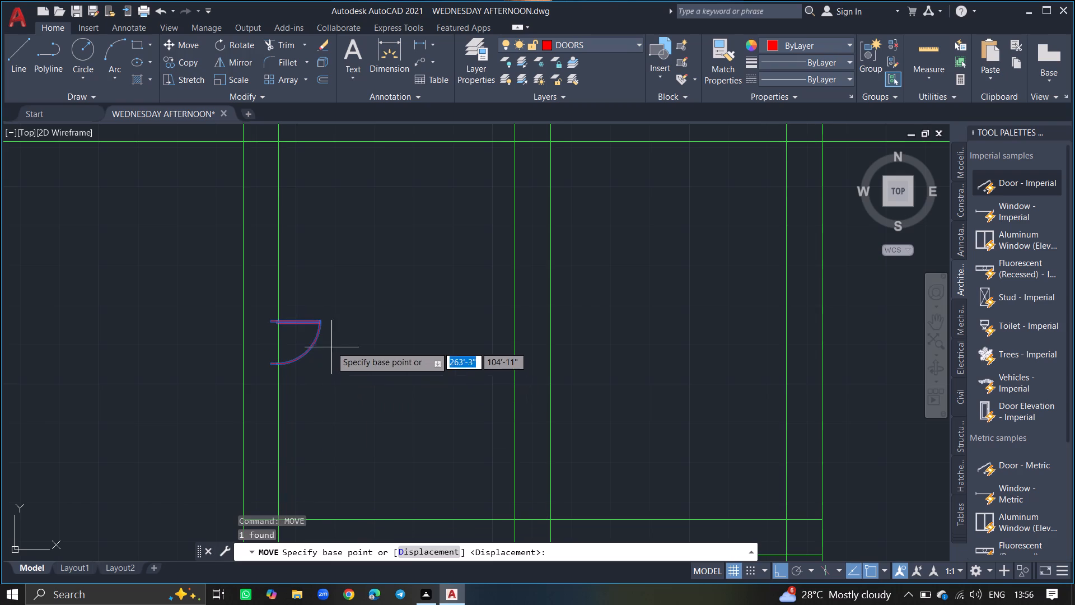
{"action": "left_click", "coordinate": [320, 327]}
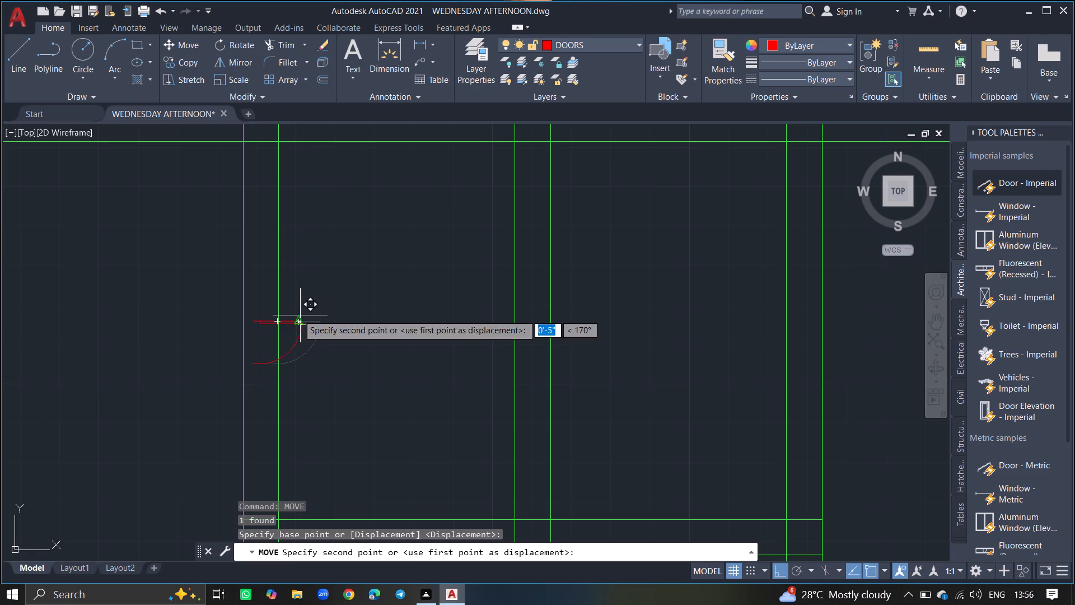
{"action": "left_click", "coordinate": [289, 312]}
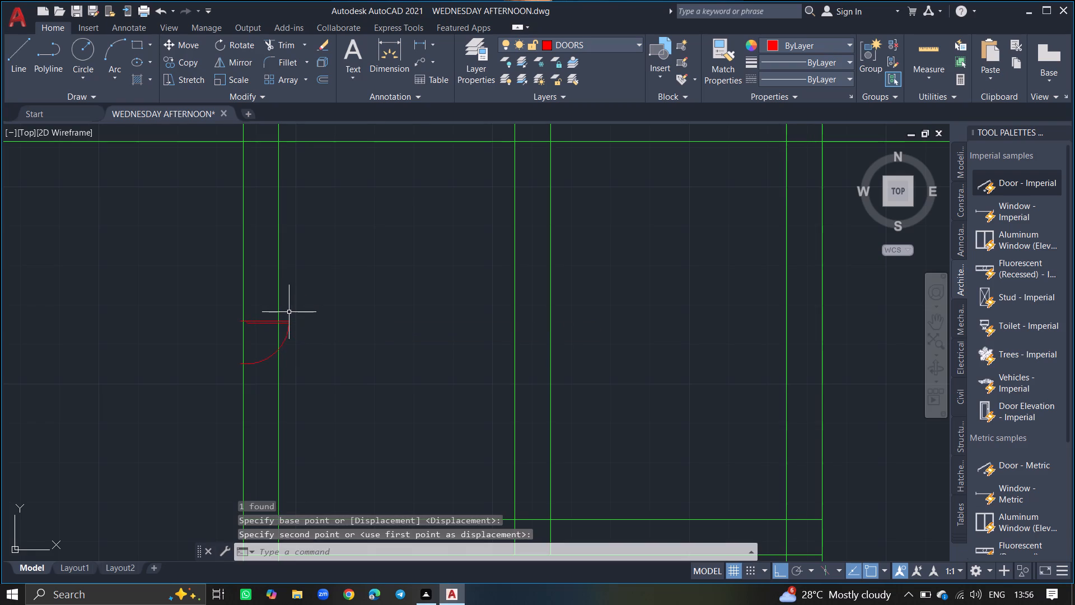
Trim both lines of the small room's left wall within the door opening, including the inner line's stub inside the leaf.
{"action": "scroll", "coordinate": [264, 366], "scroll_direction": "up", "scroll_amount": 3, "text": "ctrl"}
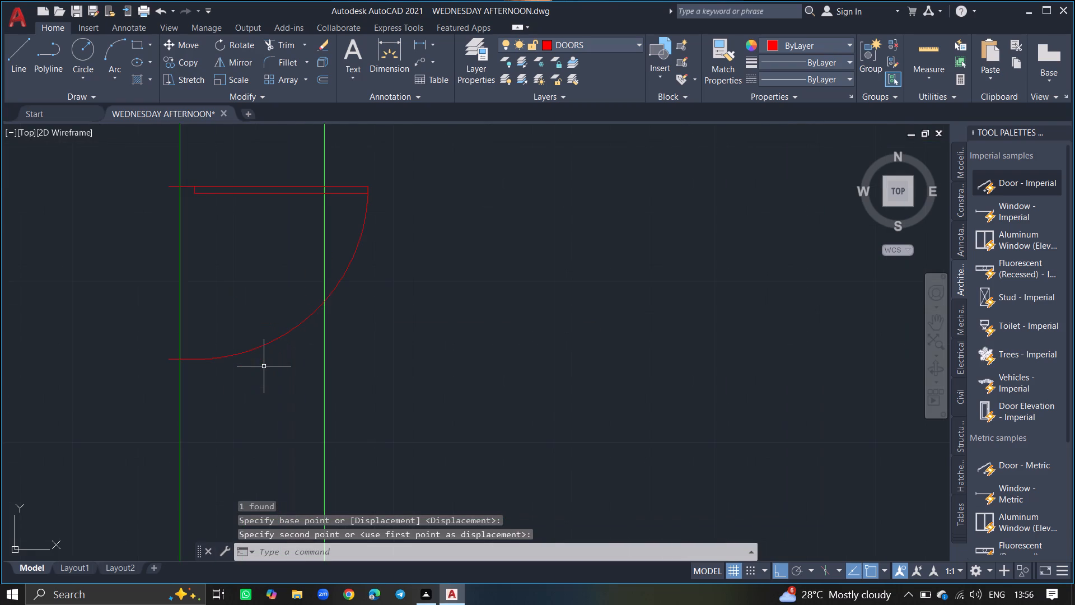
{"action": "type", "text": "TRIM"}
{"action": "key", "text": "Return"}
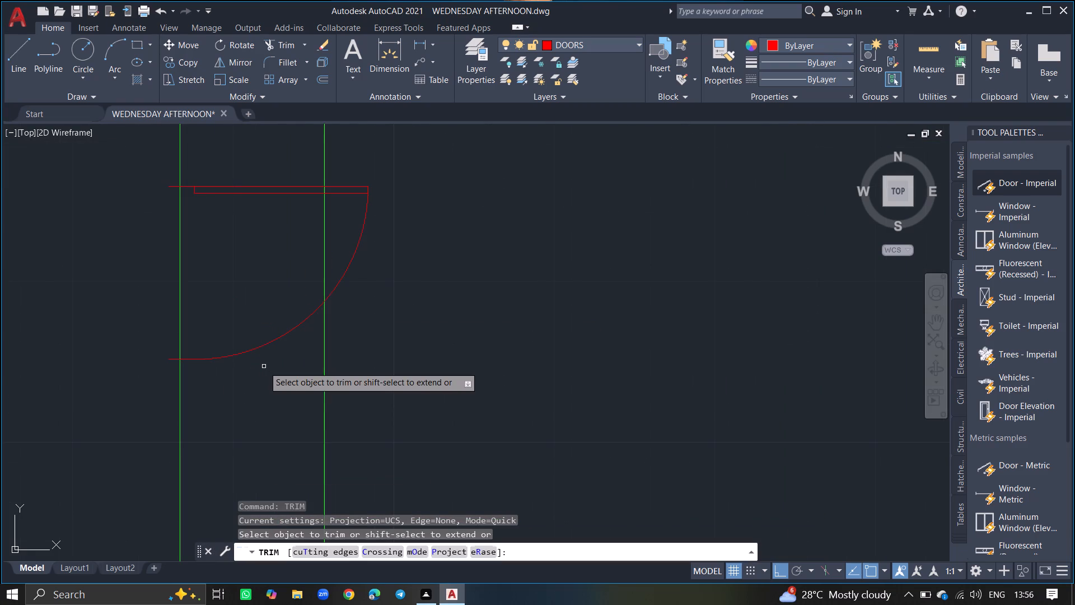
{"action": "left_click", "coordinate": [324, 279]}
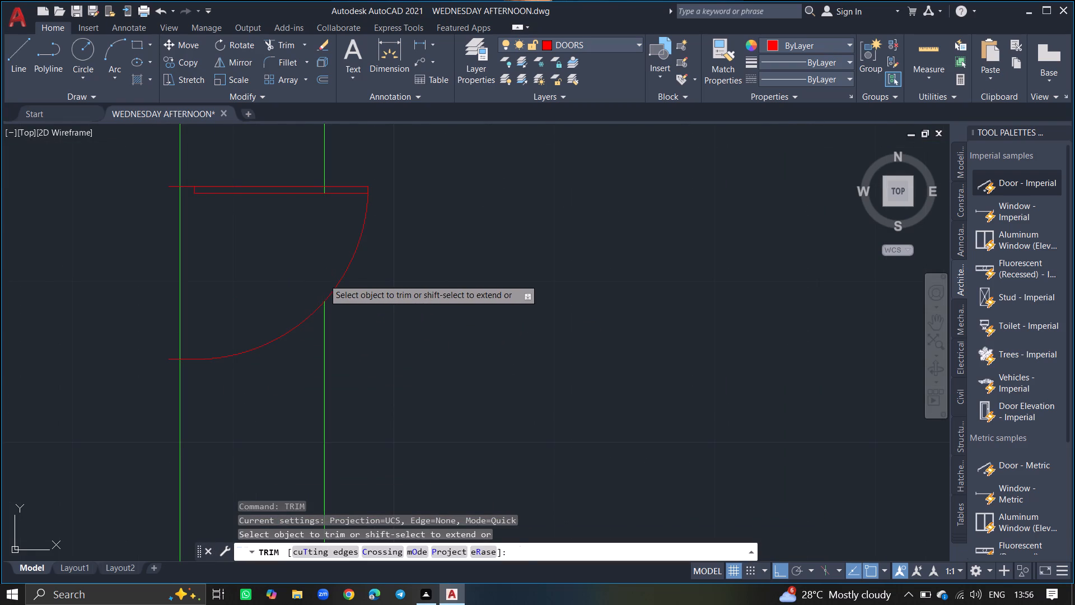
{"action": "left_click", "coordinate": [181, 268]}
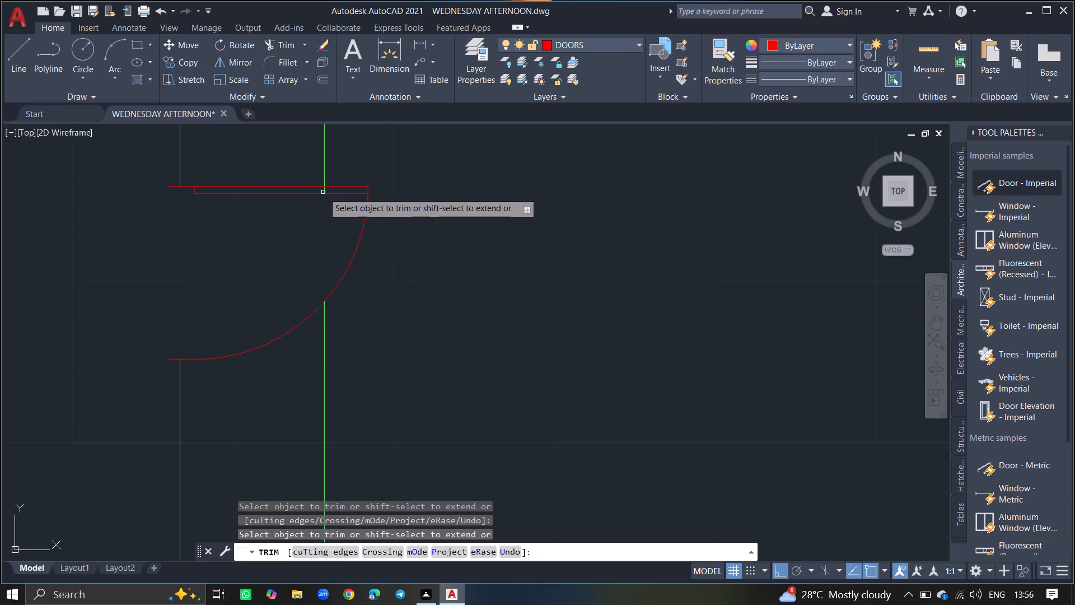
{"action": "scroll", "coordinate": [325, 188], "scroll_direction": "up", "scroll_amount": 1, "text": "ctrl"}
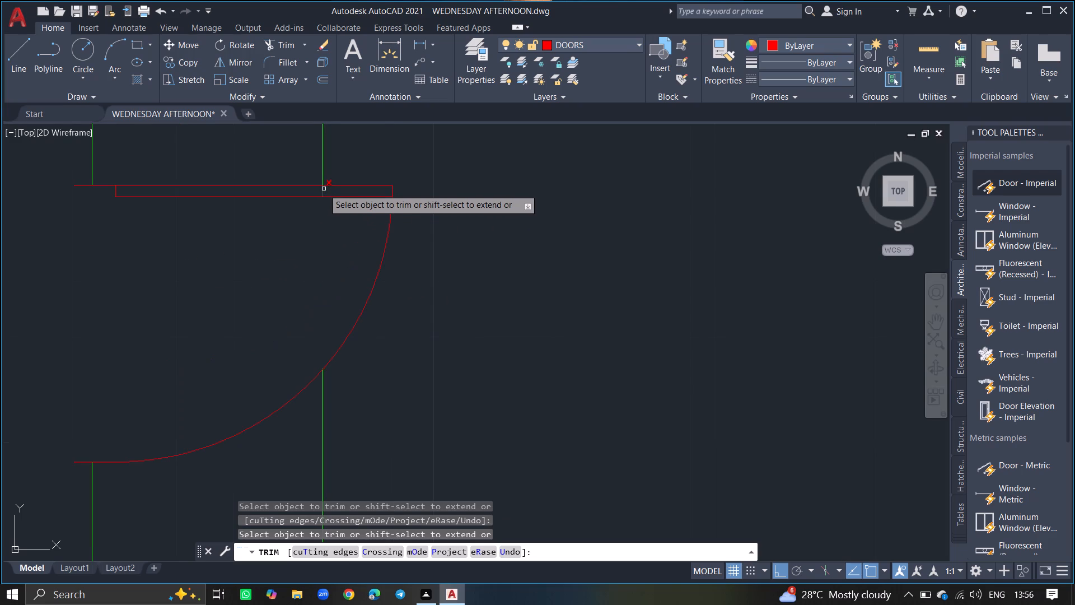
{"action": "left_click", "coordinate": [324, 190]}
{"action": "key", "text": "Return"}
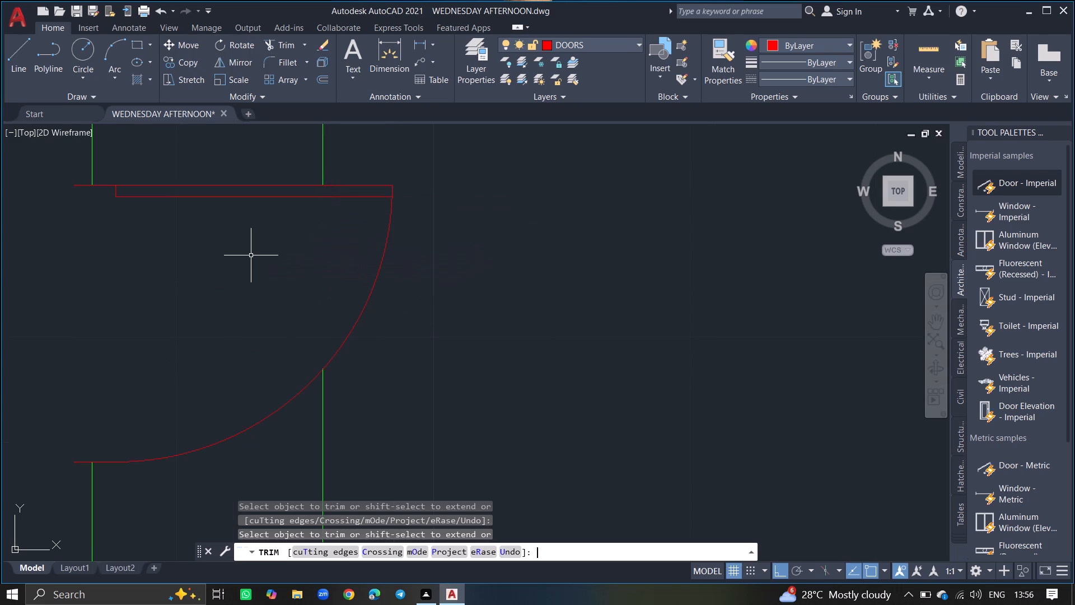
Scale the small room's door up freehand to nearly twice its size, about the free end of its leaf.
{"action": "scroll", "coordinate": [251, 255], "scroll_direction": "down", "scroll_amount": 8, "text": "ctrl"}
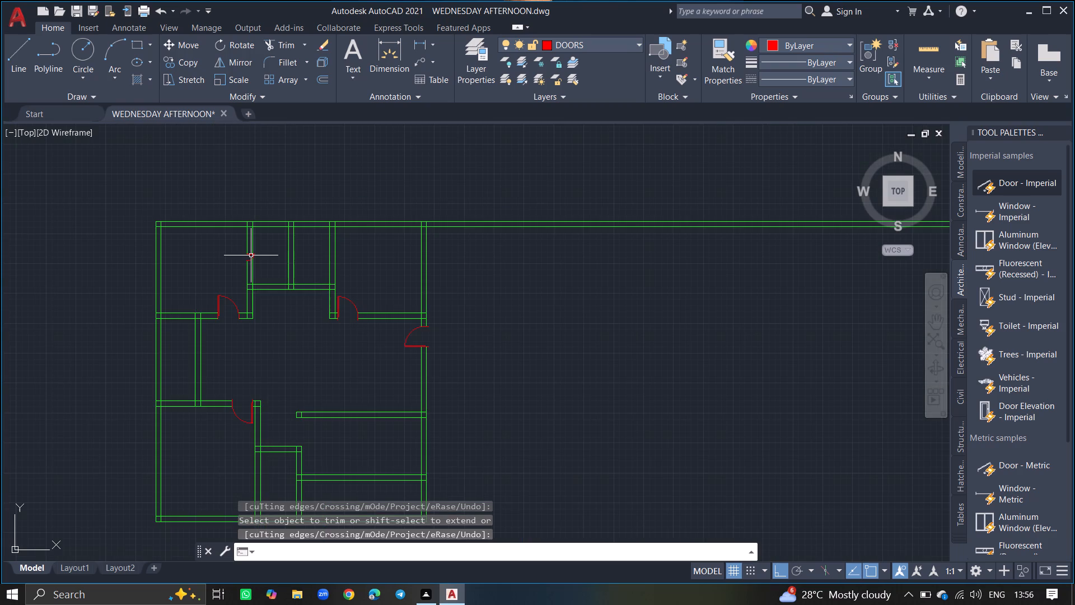
{"action": "scroll", "coordinate": [251, 255], "scroll_direction": "up", "scroll_amount": 5, "text": "ctrl"}
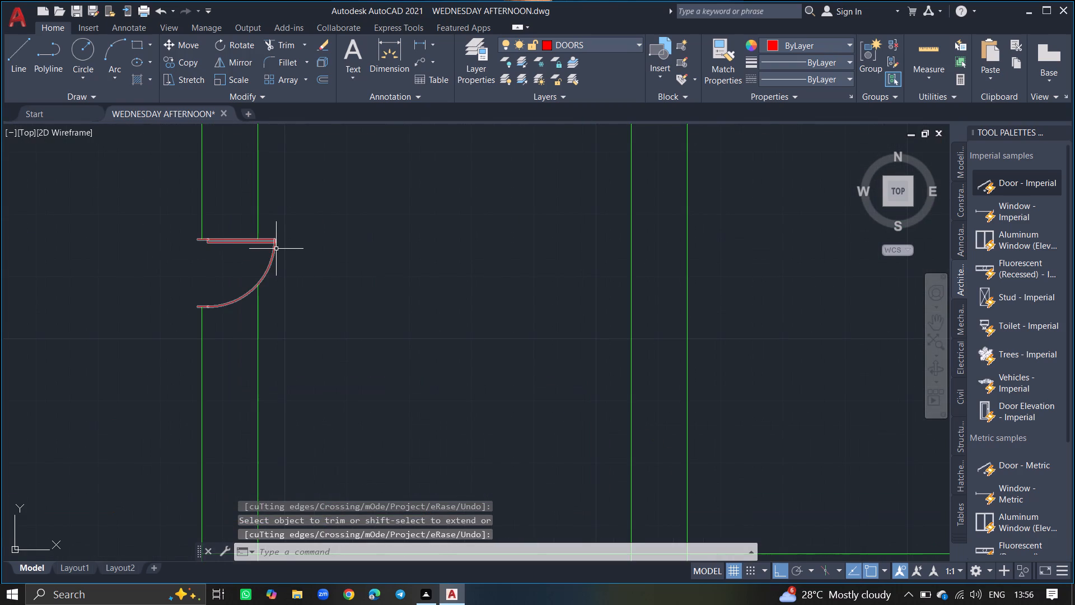
{"action": "left_click", "coordinate": [276, 248]}
{"action": "type", "text": "SC"}
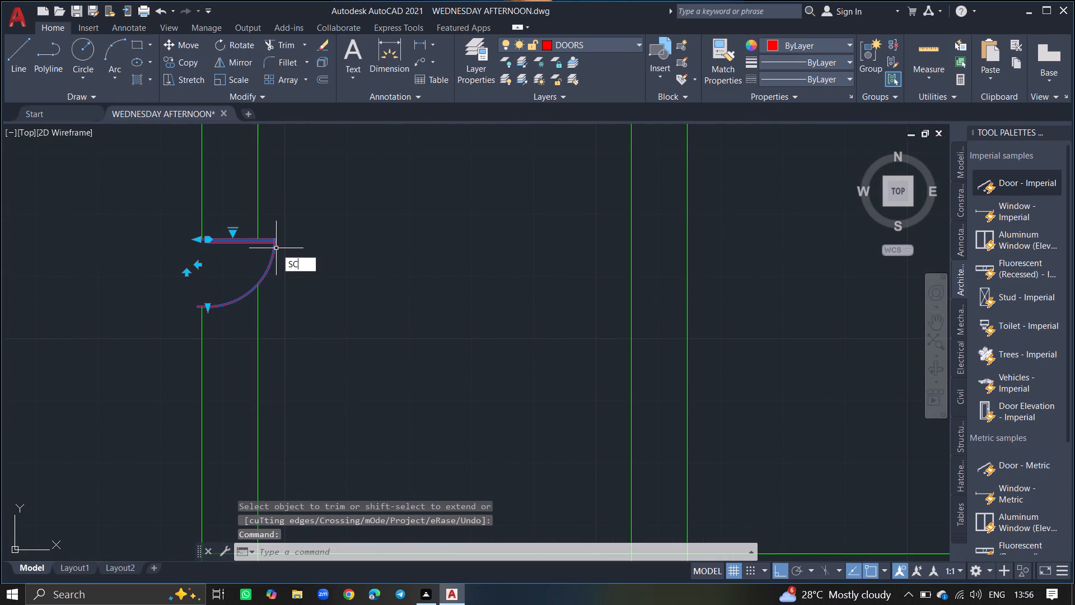
{"action": "key", "text": "Return"}
{"action": "left_click", "coordinate": [276, 248]}
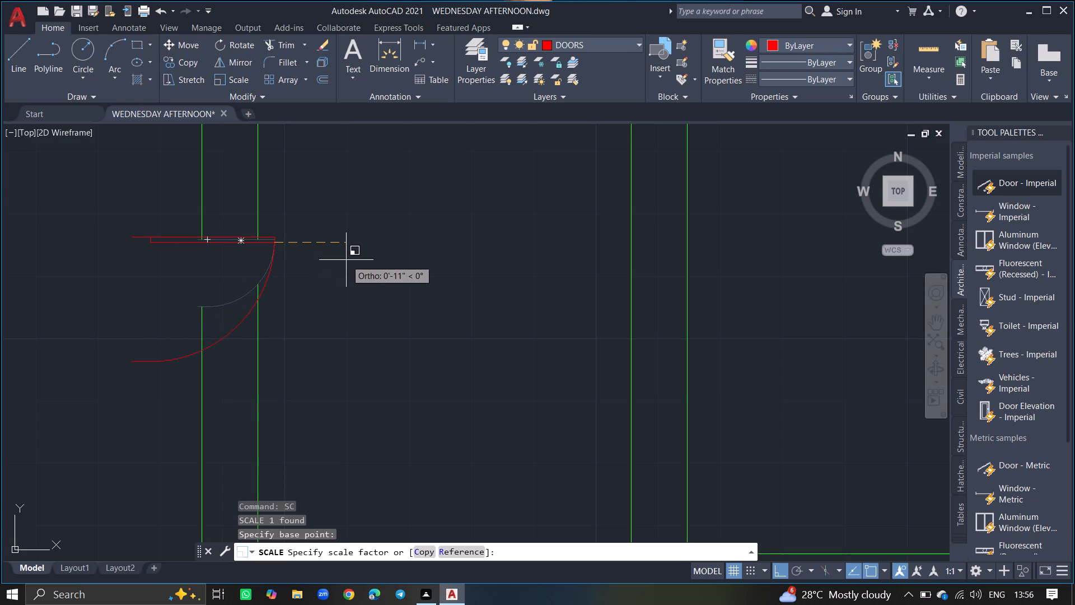
{"action": "left_click", "coordinate": [346, 260]}
Move the enlarged door about 9" horizontally to the right, lining its jamb end up with the wall's outer line.
{"action": "left_click", "coordinate": [274, 256]}
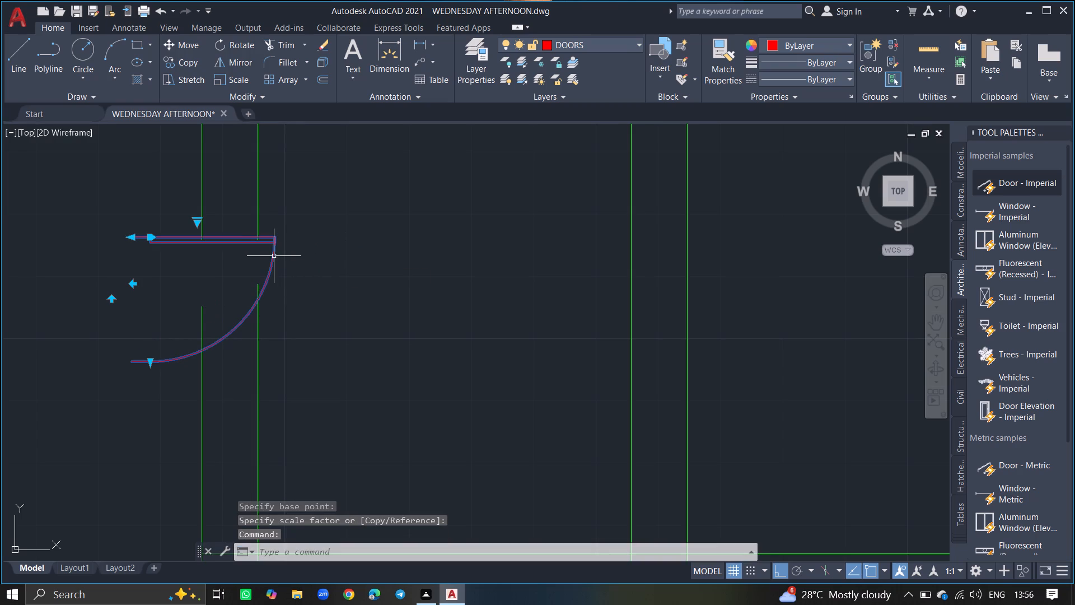
{"action": "type", "text": "MOVE"}
{"action": "key", "text": "Return"}
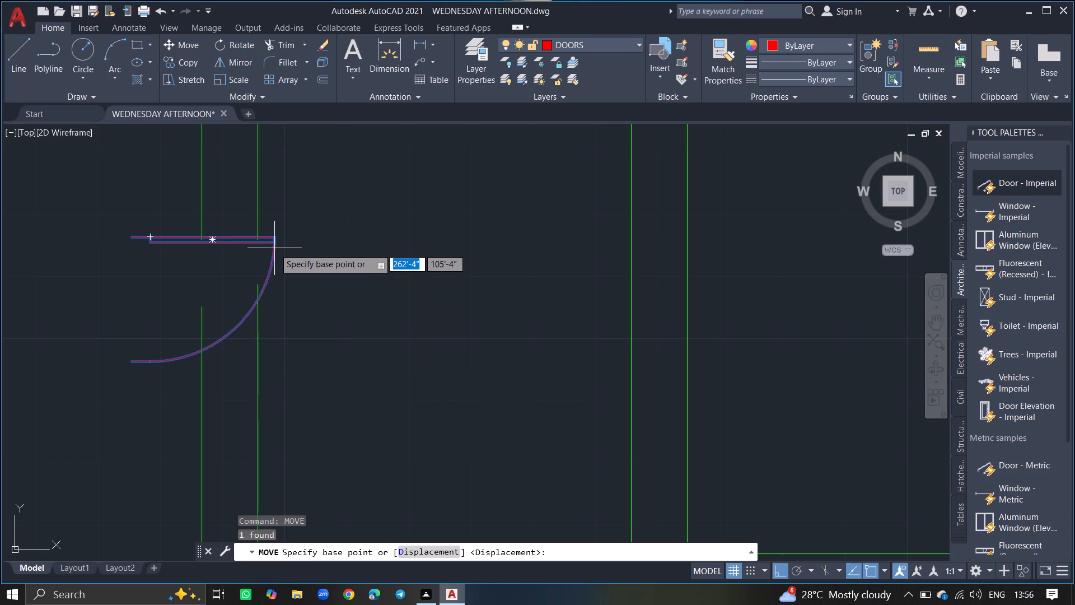
{"action": "left_click", "coordinate": [274, 244]}
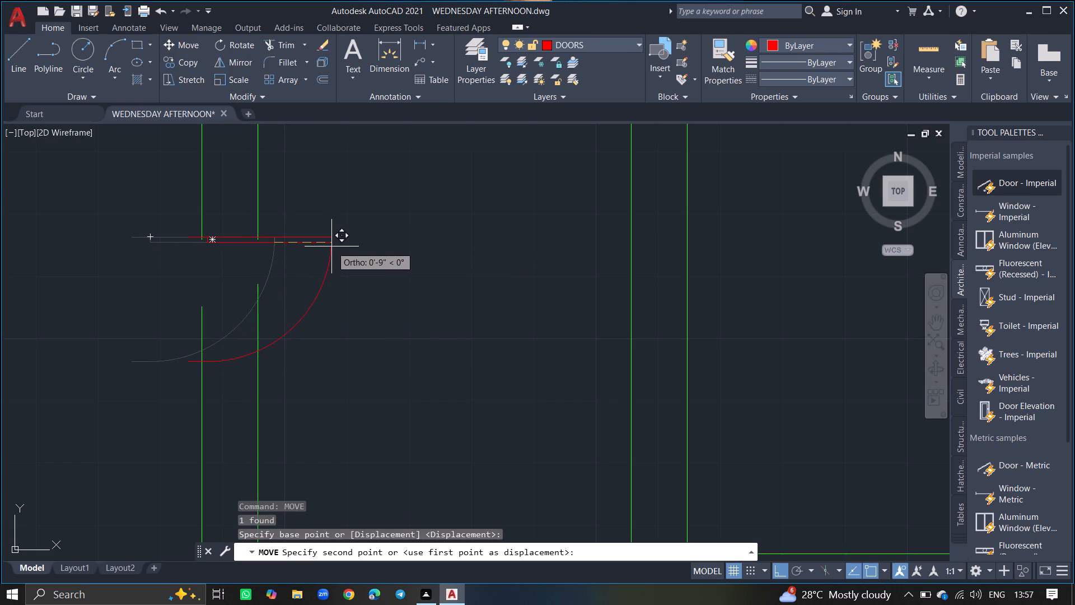
{"action": "scroll", "coordinate": [331, 246], "scroll_direction": "down", "scroll_amount": 2, "text": "ctrl"}
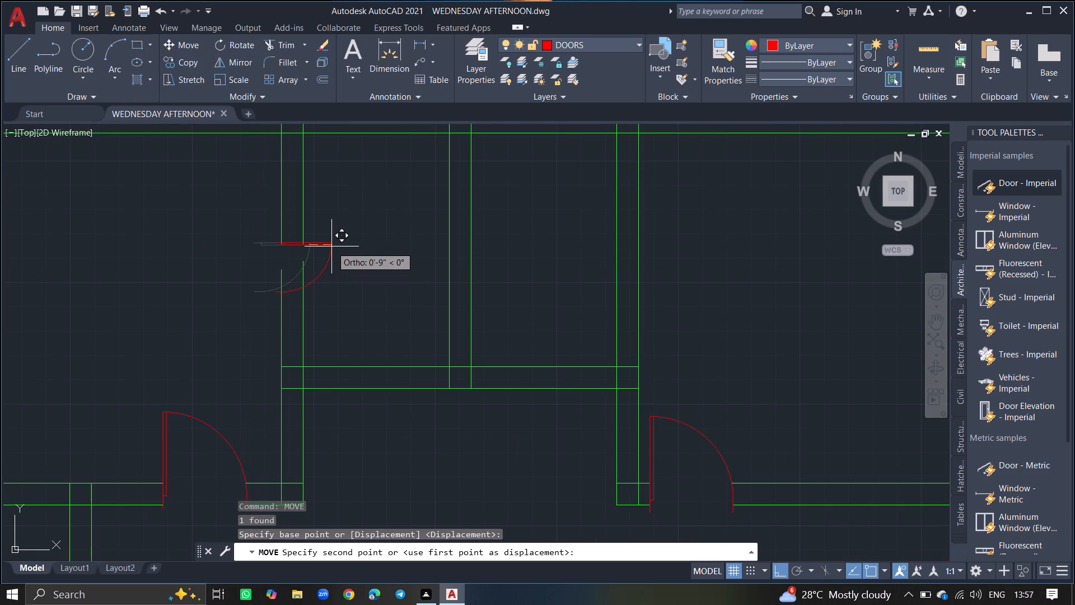
{"action": "left_click", "coordinate": [334, 246]}
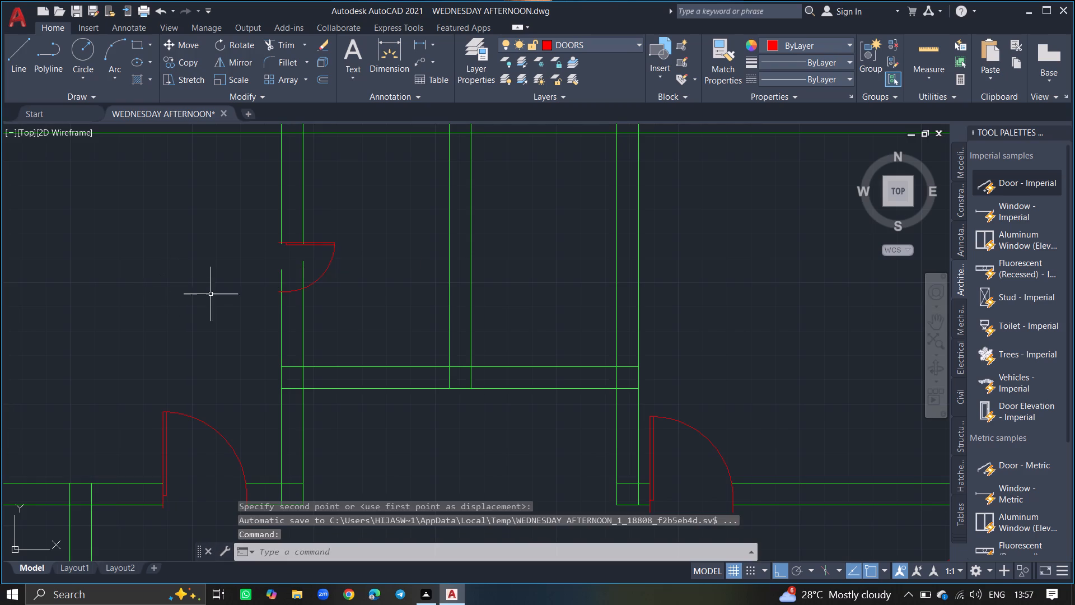
Trim both wall lines below the opening back to the enlarged door, and remove the inner wall line above the leaf.
{"action": "scroll", "coordinate": [279, 307], "scroll_direction": "up", "scroll_amount": 2, "text": "ctrl"}
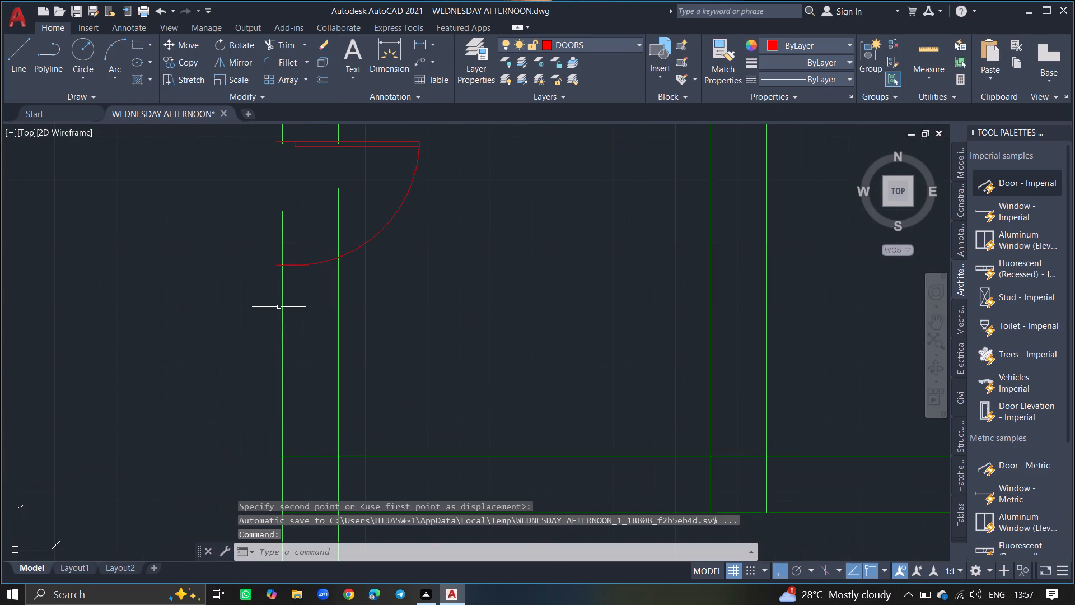
{"action": "type", "text": "TRIM"}
{"action": "key", "text": "Return"}
{"action": "left_click", "coordinate": [283, 249]}
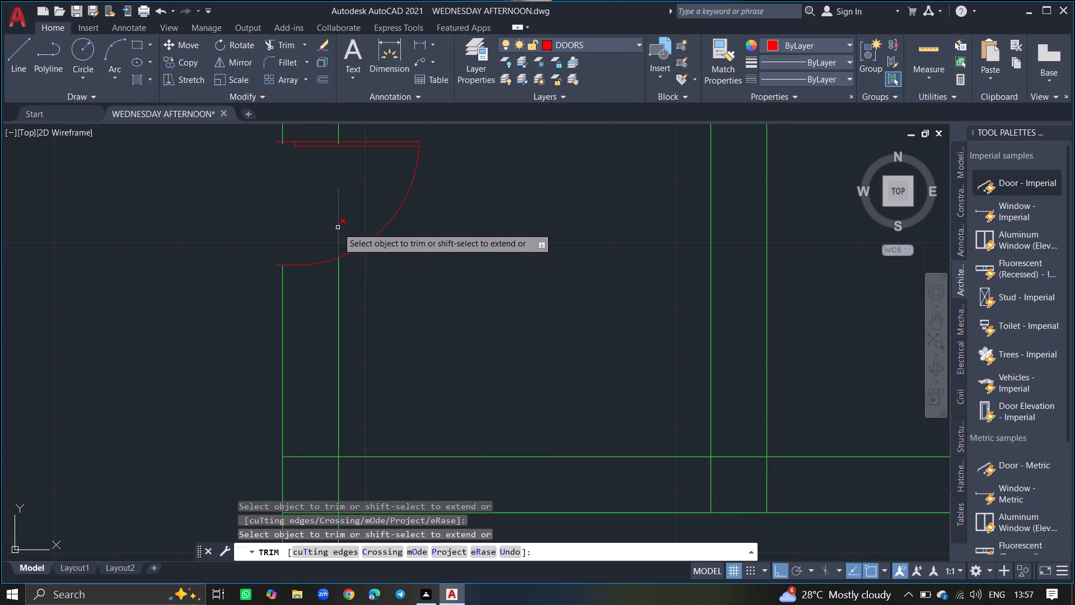
{"action": "left_click", "coordinate": [338, 227]}
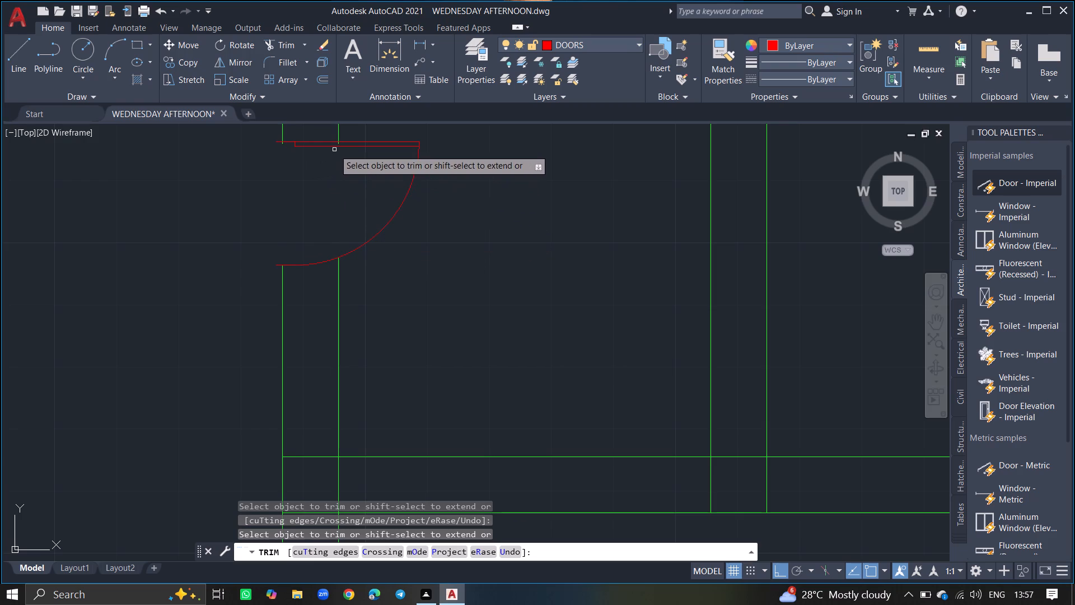
{"action": "scroll", "coordinate": [336, 143], "scroll_direction": "up", "scroll_amount": 6, "text": "ctrl"}
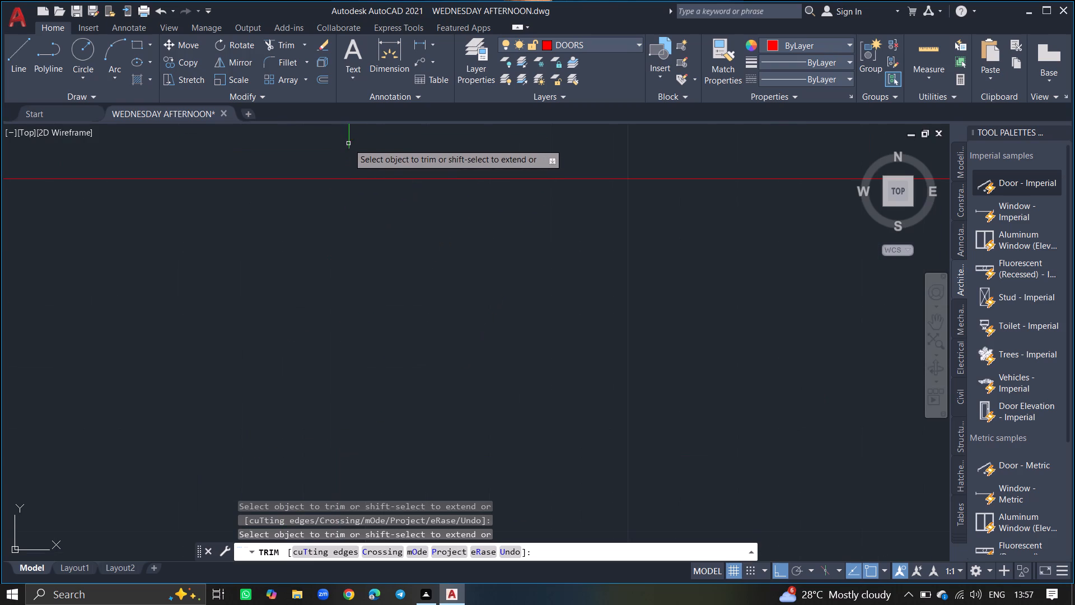
{"action": "left_click", "coordinate": [349, 142]}
{"action": "scroll", "coordinate": [340, 215], "scroll_direction": "down", "scroll_amount": 3, "text": "ctrl"}
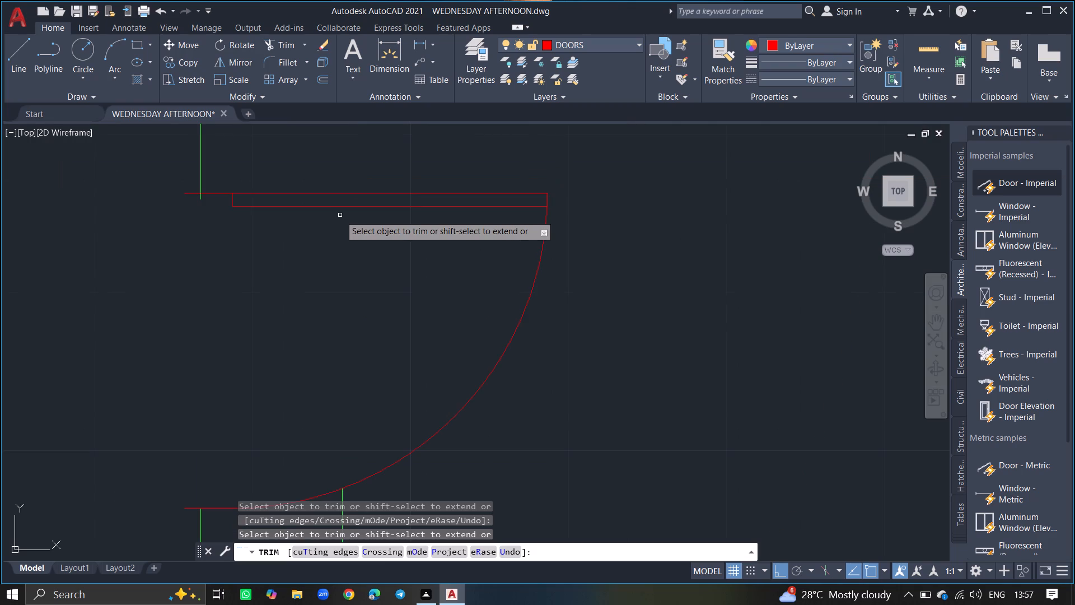
{"action": "scroll", "coordinate": [298, 316], "scroll_direction": "down", "scroll_amount": 4, "text": "ctrl"}
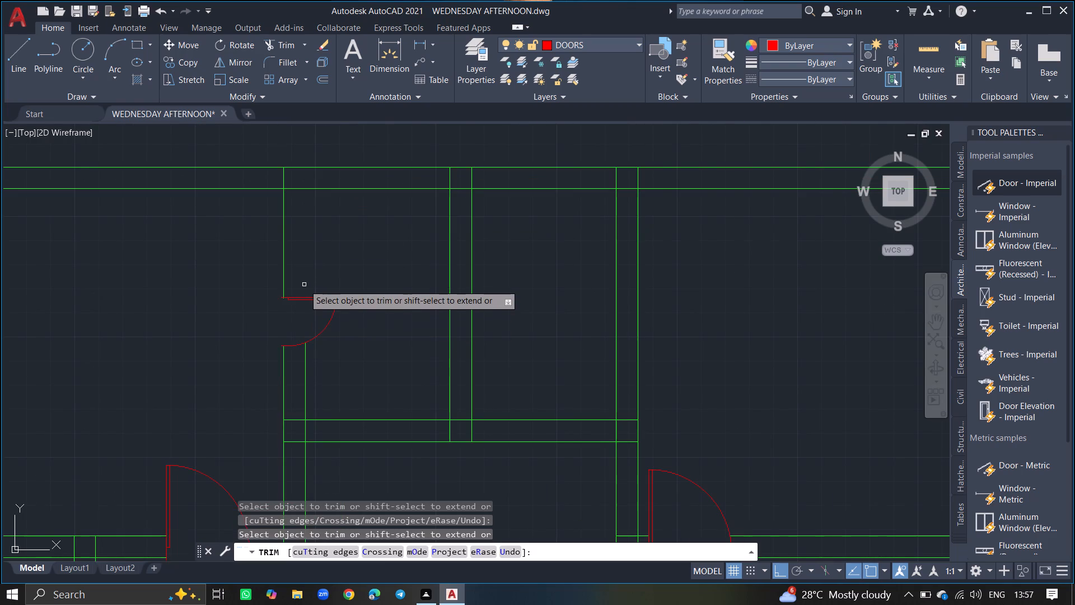
{"action": "key", "text": "Return"}
Offset the outer wall line above the small room's door 9" to the right to redraw the inner wall line.
{"action": "type", "text": "OFFSET"}
{"action": "key", "text": "Return"}
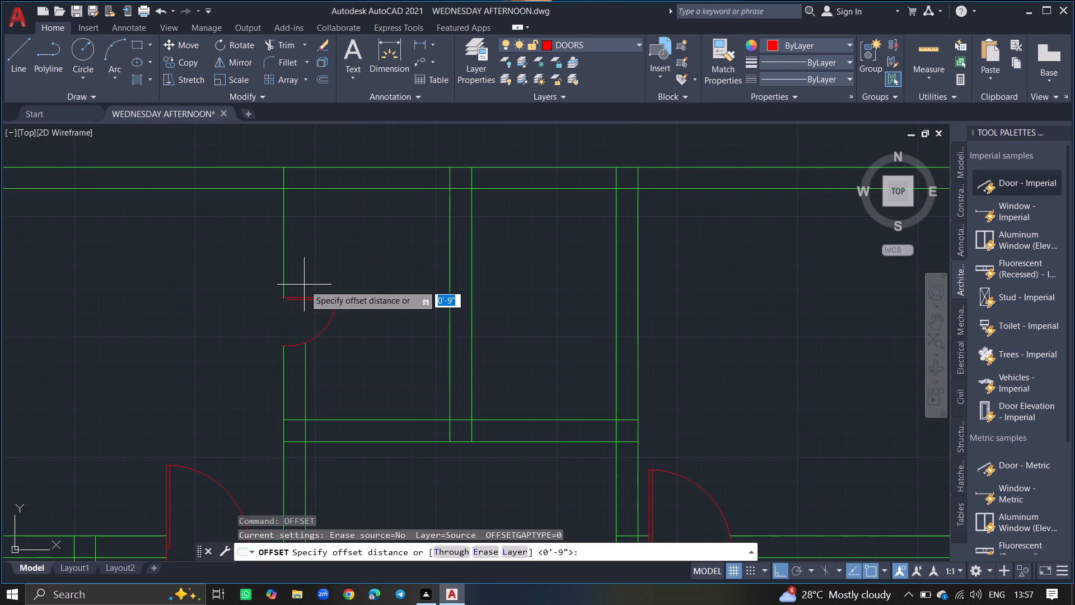
{"action": "key", "text": "Return"}
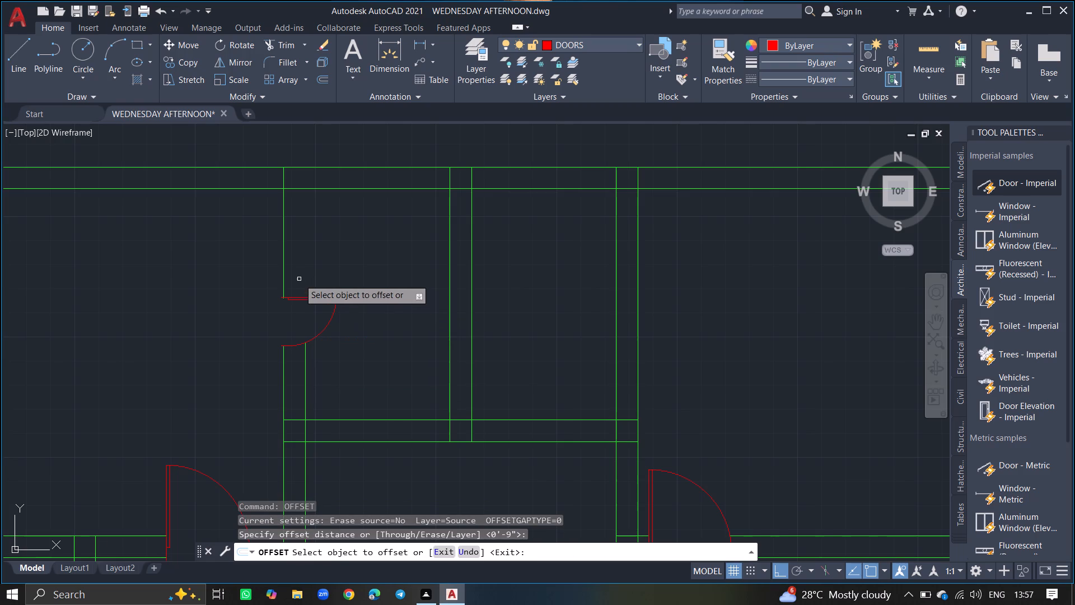
{"action": "left_click_drag", "start_coordinate": [282, 266], "coordinate": [301, 267]}
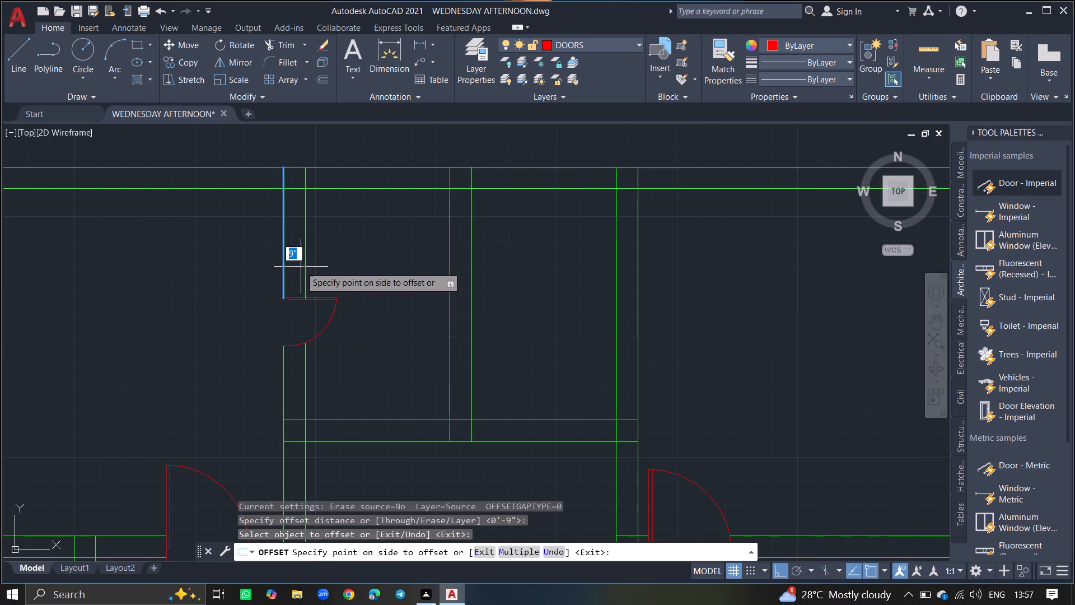
{"action": "left_click", "coordinate": [301, 267]}
{"action": "key", "text": "Return"}
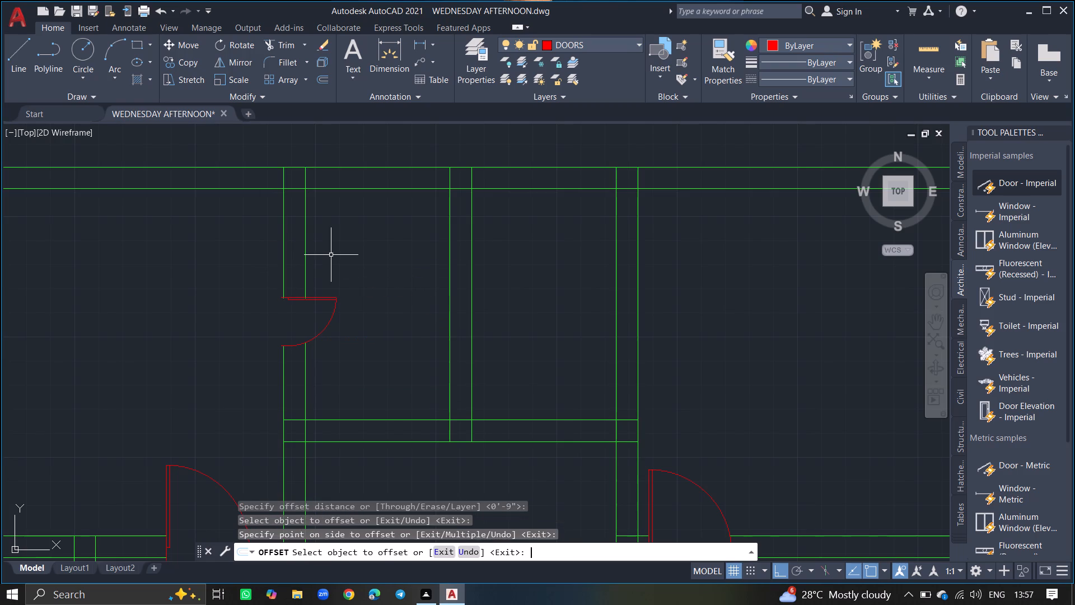
Copy the small room's door 9'-0" horizontally to the right, into the adjoining small room.
{"action": "left_click", "coordinate": [322, 299]}
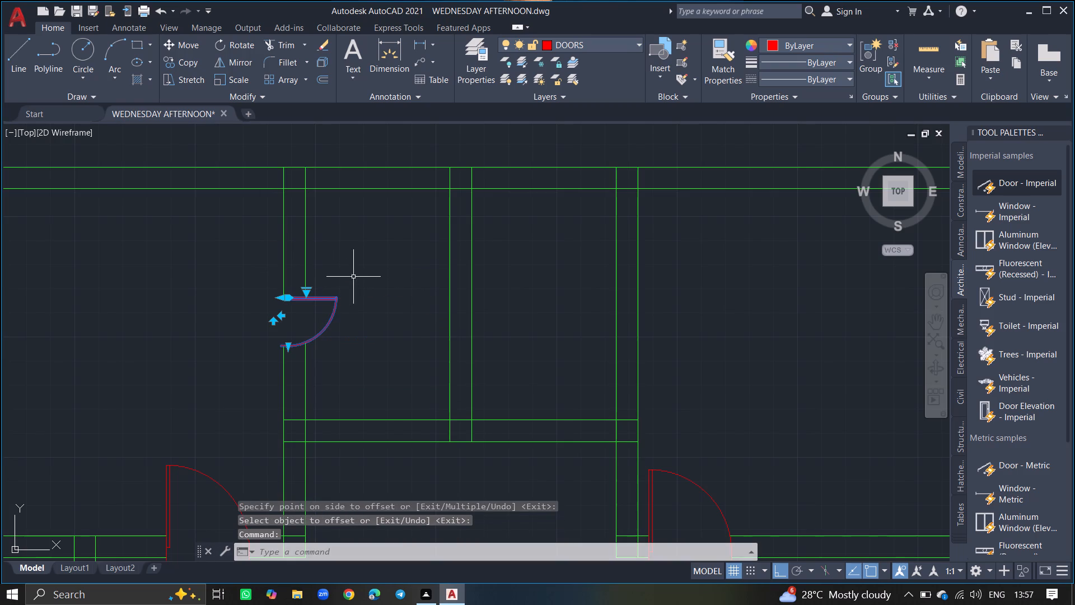
{"action": "type", "text": "COPY"}
{"action": "key", "text": "Return"}
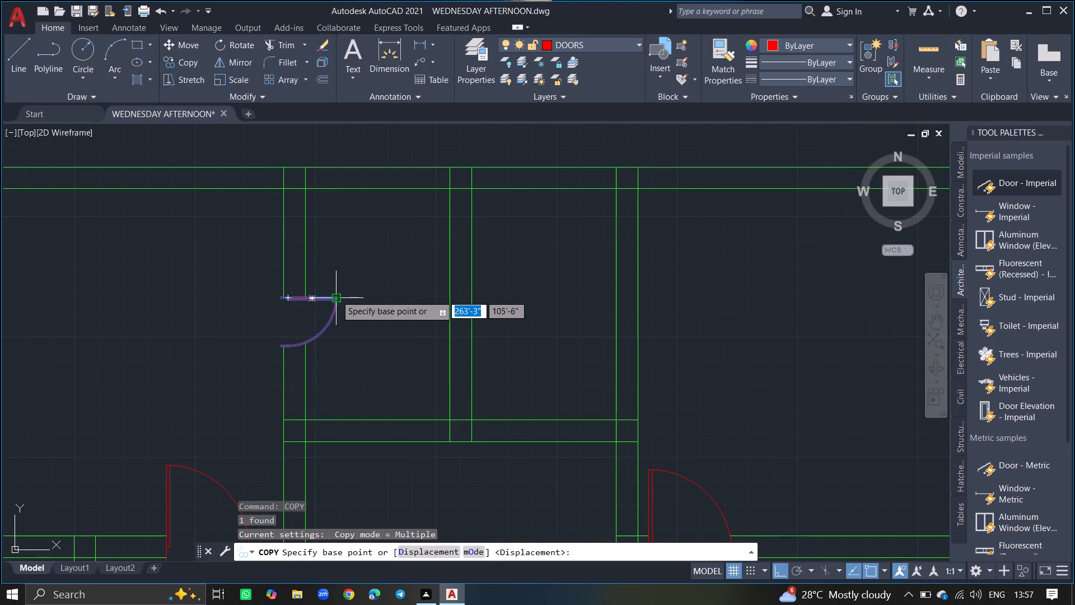
{"action": "left_click", "coordinate": [336, 295]}
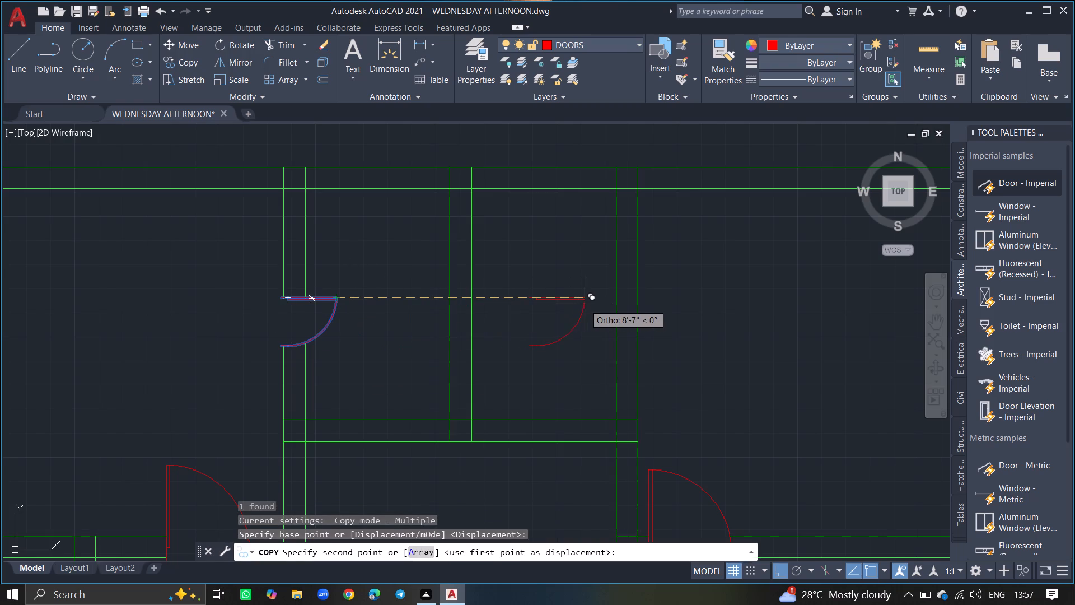
{"action": "scroll", "coordinate": [589, 304], "scroll_direction": "up", "scroll_amount": 7, "text": "ctrl"}
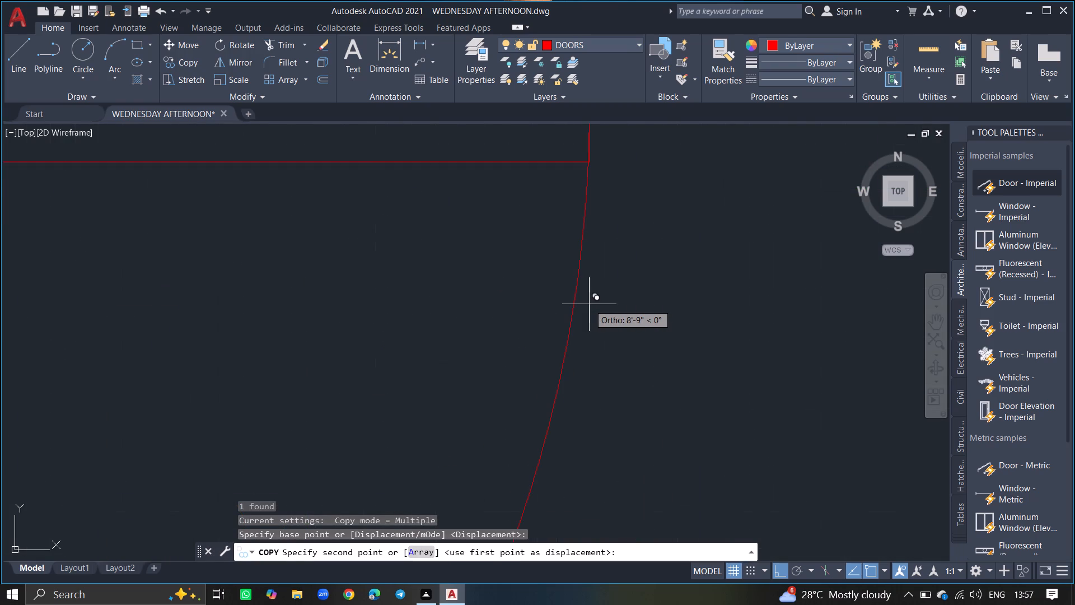
{"action": "scroll", "coordinate": [589, 304], "scroll_direction": "down", "scroll_amount": 5, "text": "ctrl"}
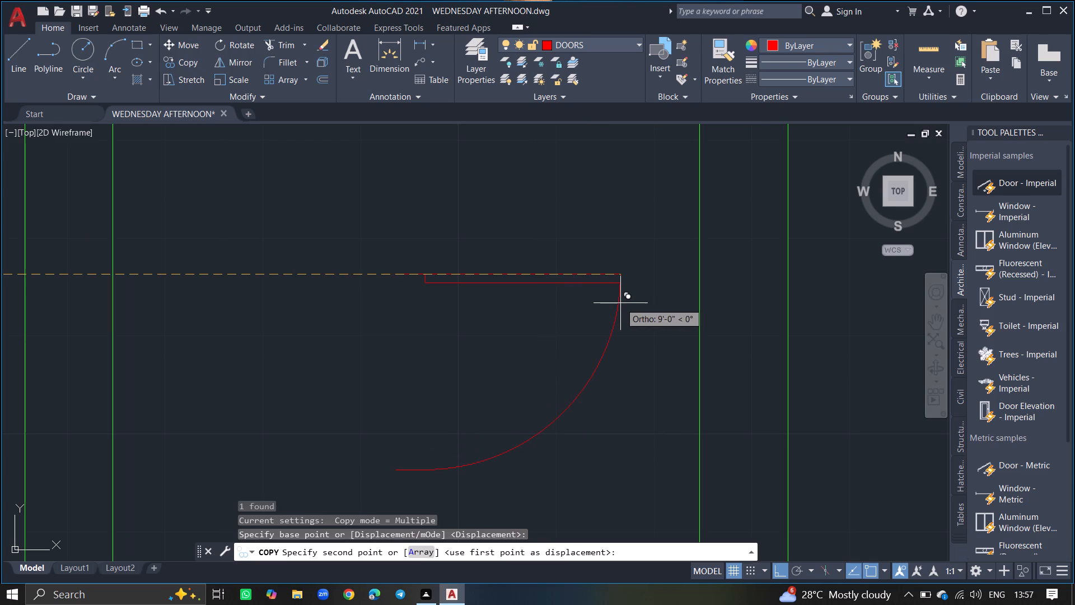
{"action": "left_click", "coordinate": [620, 303]}
{"action": "key", "text": "Return"}
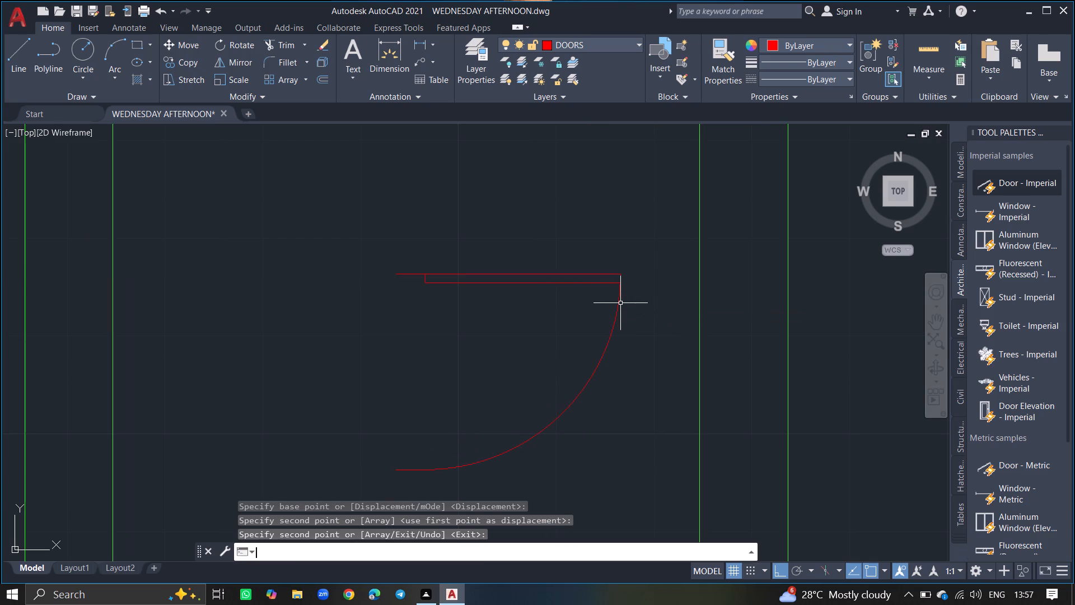
Rotate the copied door 180° about the free end of its leaf, so it faces the adjoining room's right-hand wall.
{"action": "left_click", "coordinate": [620, 296]}
{"action": "type", "text": "RO"}
{"action": "key", "text": "Return"}
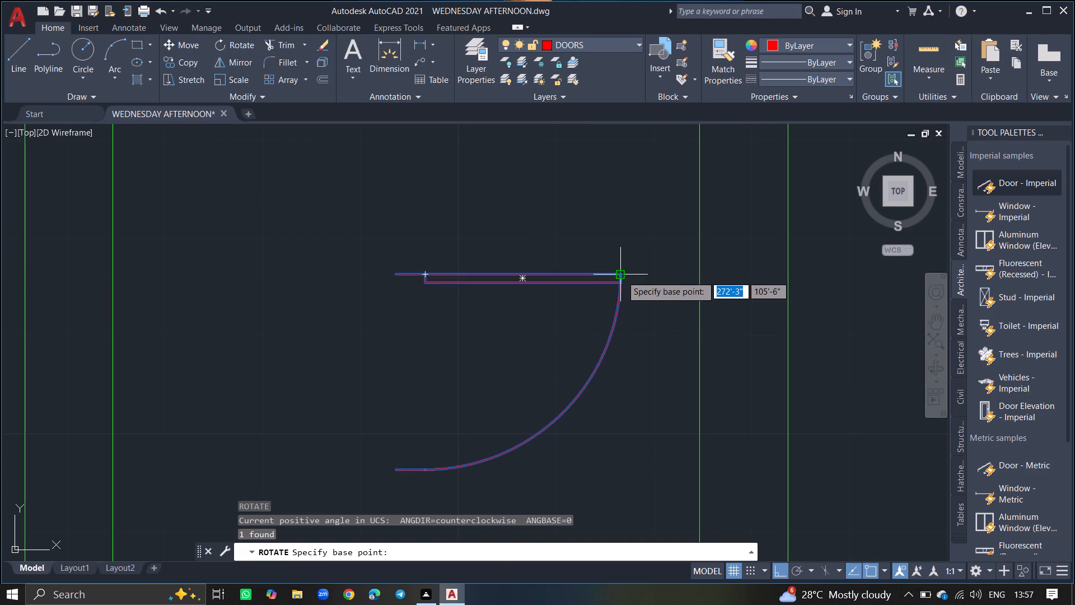
{"action": "left_click", "coordinate": [621, 276]}
{"action": "left_click", "coordinate": [591, 276]}
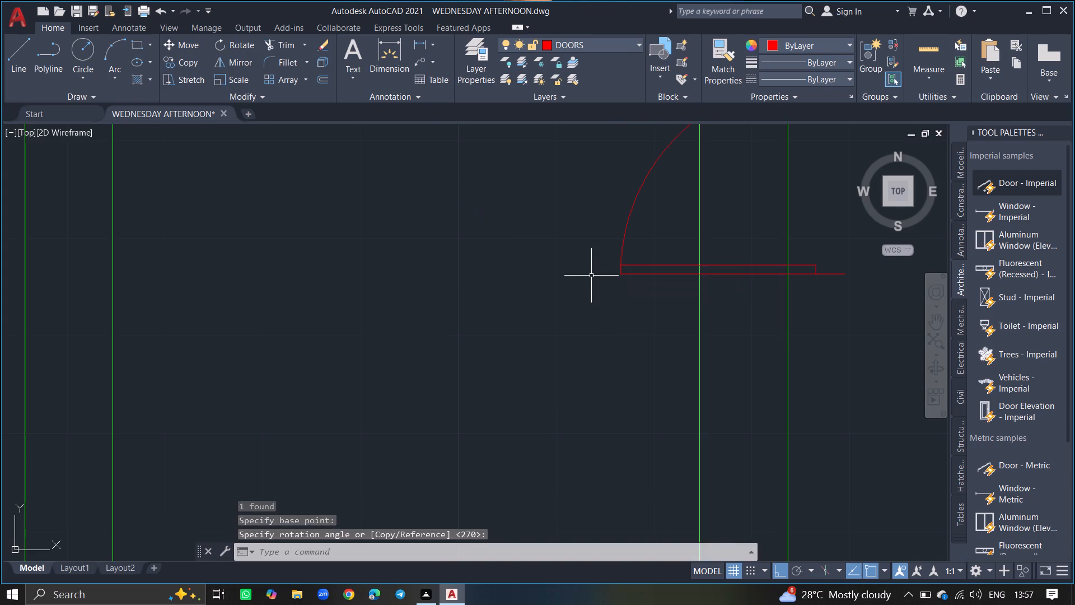
Move the rotated door about 5" horizontally to the left, seating its jamb ends in the adjoining room's right-hand wall.
{"action": "scroll", "coordinate": [591, 276], "scroll_direction": "down", "scroll_amount": 5, "text": "ctrl"}
{"action": "left_click", "coordinate": [595, 275]}
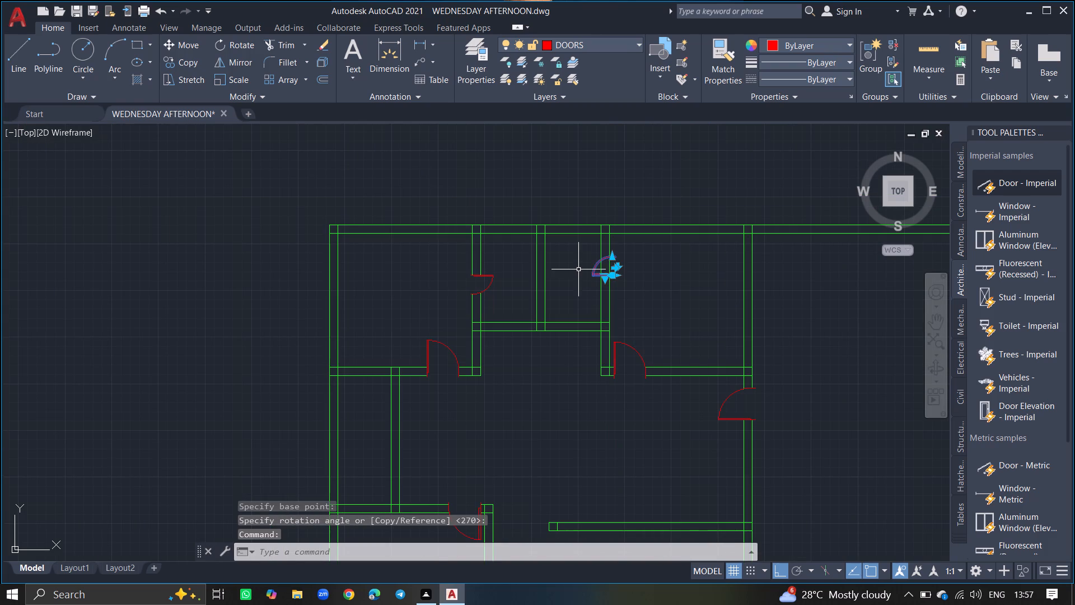
{"action": "scroll", "coordinate": [576, 269], "scroll_direction": "up", "scroll_amount": 3, "text": "ctrl"}
{"action": "type", "text": "MOVE"}
{"action": "key", "text": "Return"}
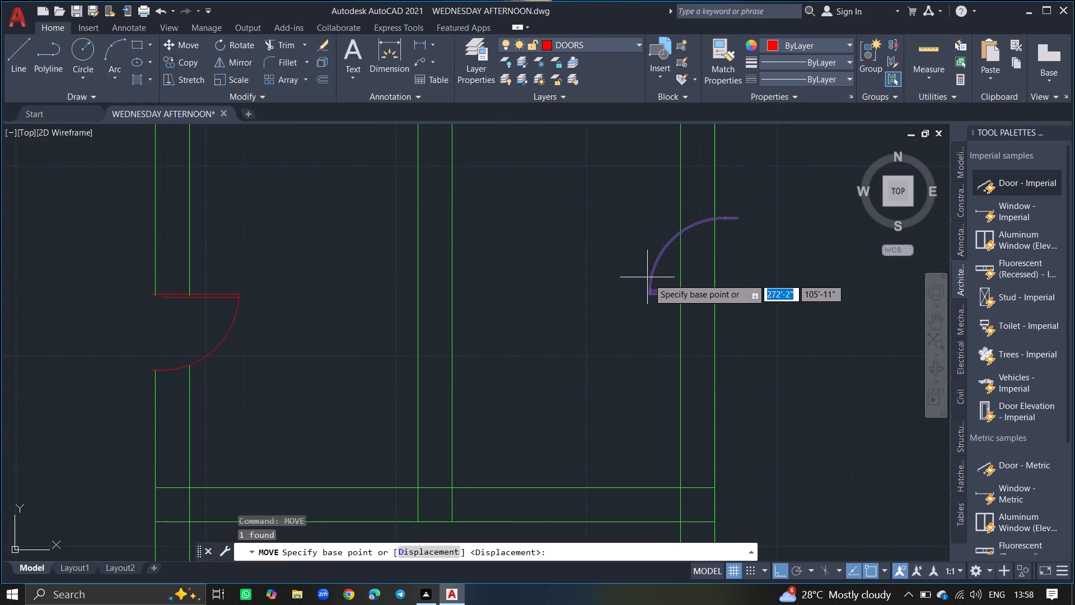
{"action": "left_click", "coordinate": [653, 289]}
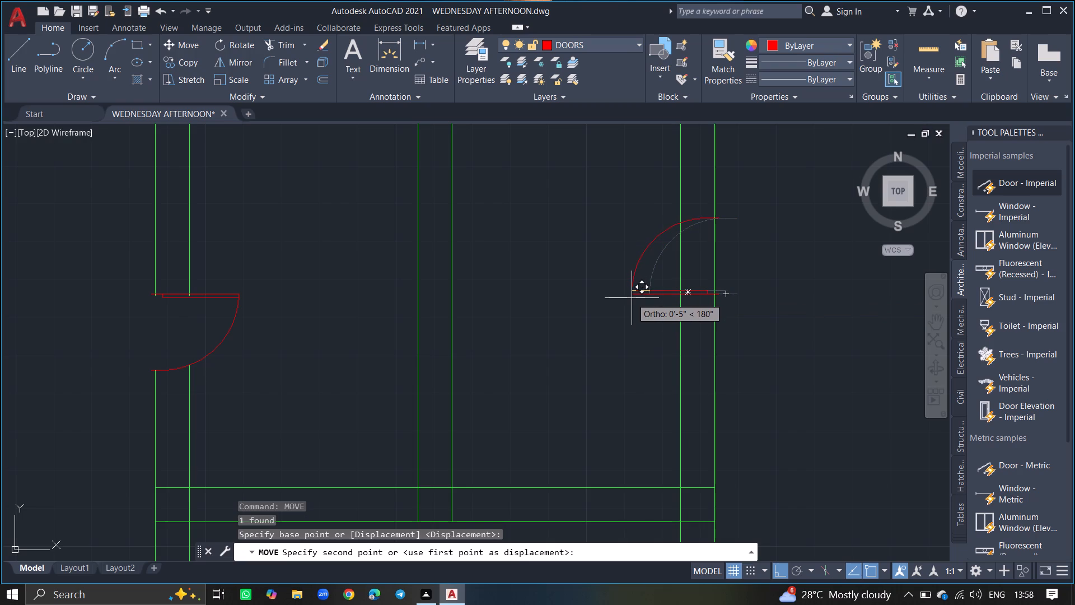
{"action": "left_click", "coordinate": [632, 298]}
Trim the right-hand wall's outer line below the top of the door swing, and its inner line across the opening and leaf.
{"action": "scroll", "coordinate": [720, 225], "scroll_direction": "up", "scroll_amount": 4, "text": "ctrl"}
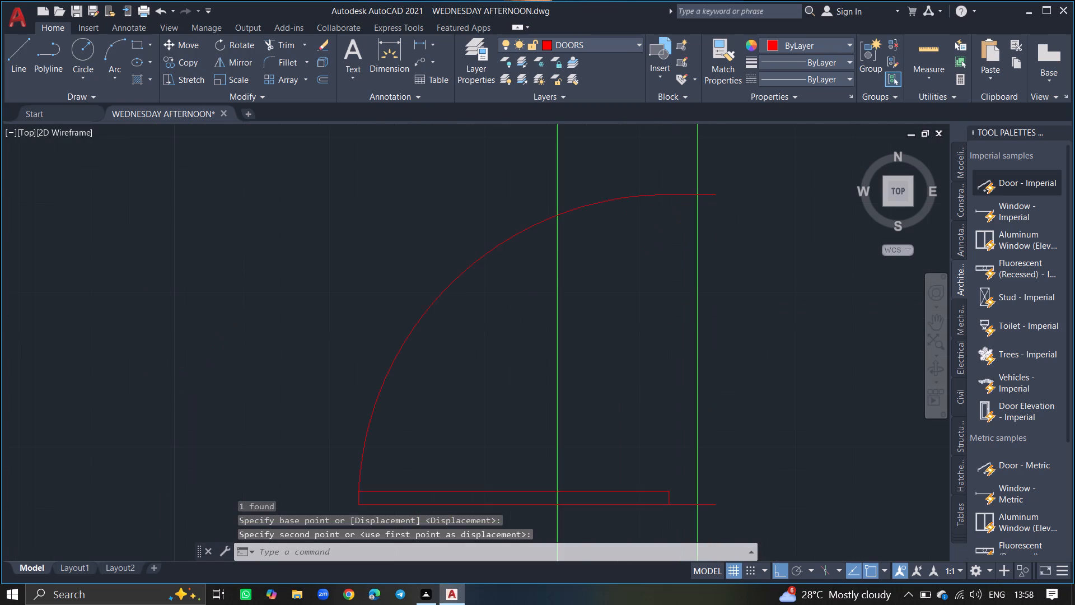
{"action": "type", "text": "TRIM"}
{"action": "key", "text": "Return"}
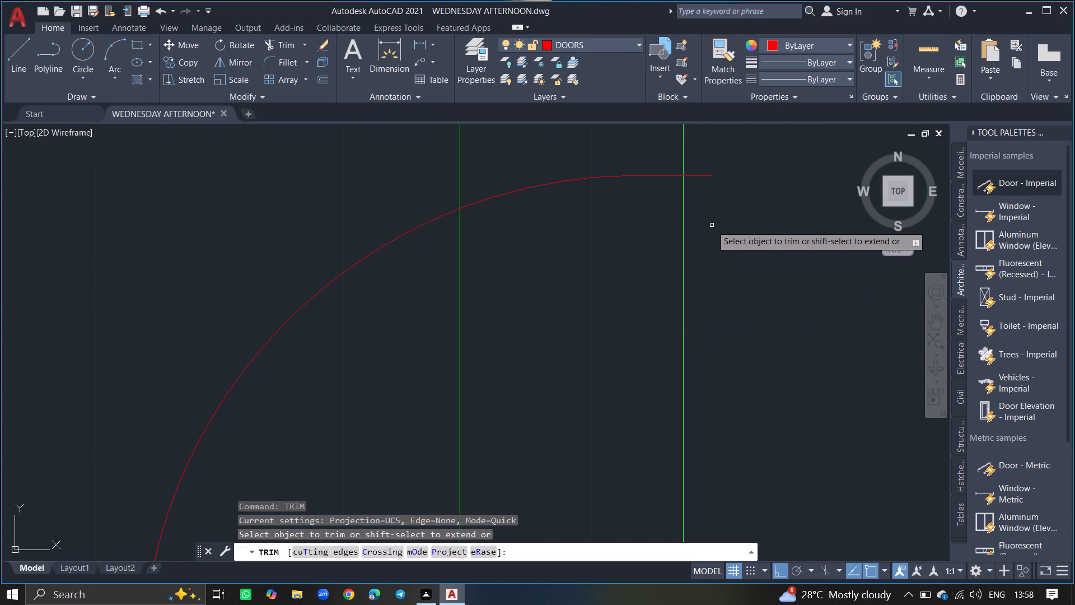
{"action": "left_click", "coordinate": [684, 238]}
{"action": "scroll", "coordinate": [684, 238], "scroll_direction": "down", "scroll_amount": 2, "text": "ctrl"}
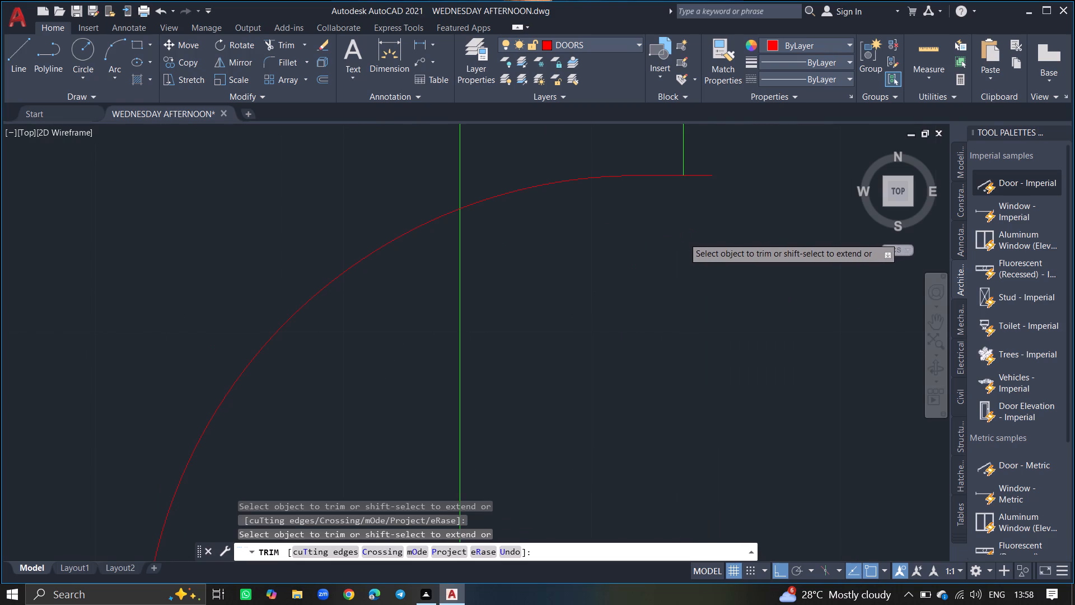
{"action": "scroll", "coordinate": [684, 238], "scroll_direction": "down", "scroll_amount": 4, "text": "ctrl"}
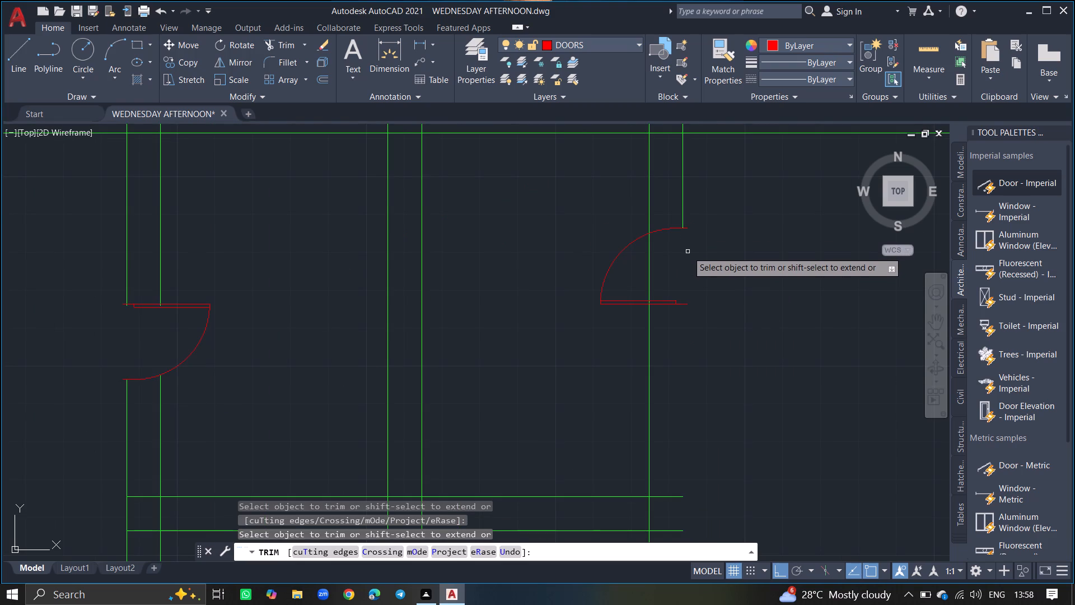
{"action": "left_click", "coordinate": [650, 264]}
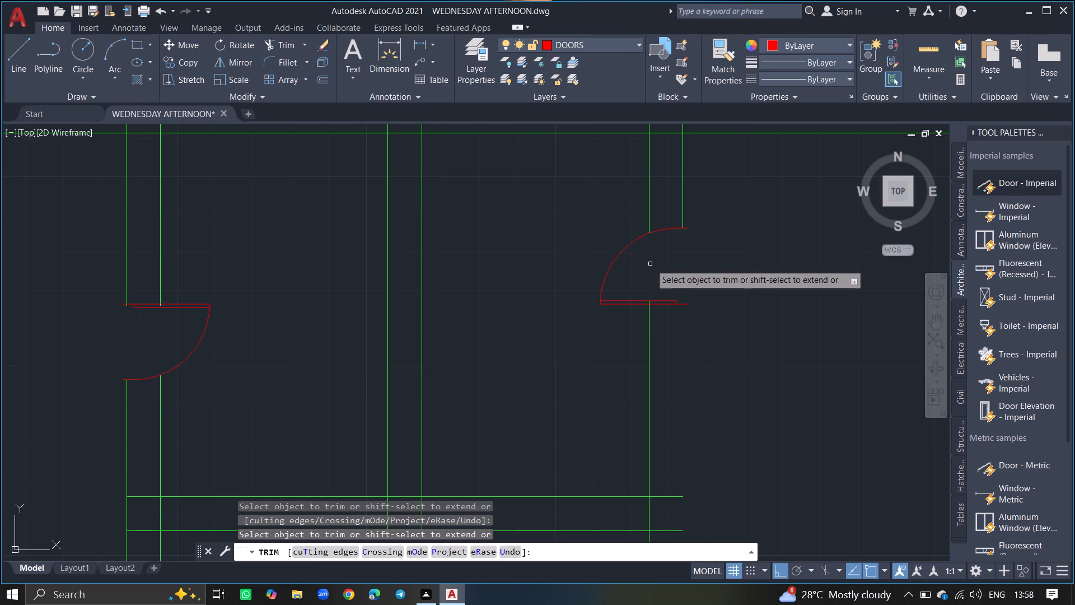
{"action": "scroll", "coordinate": [652, 306], "scroll_direction": "up", "scroll_amount": 5, "text": "ctrl"}
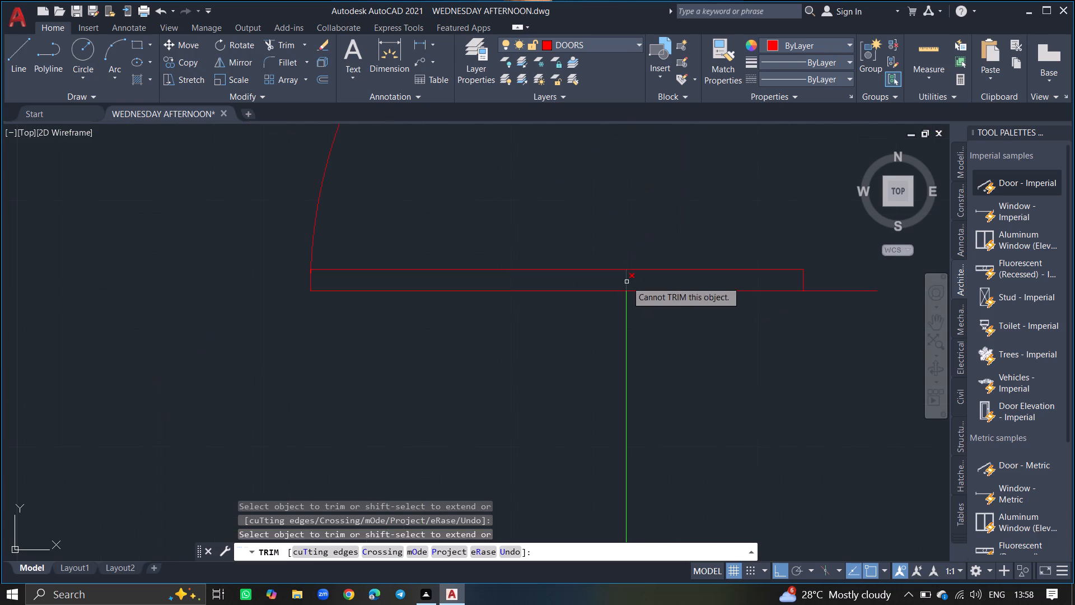
{"action": "left_click", "coordinate": [625, 281]}
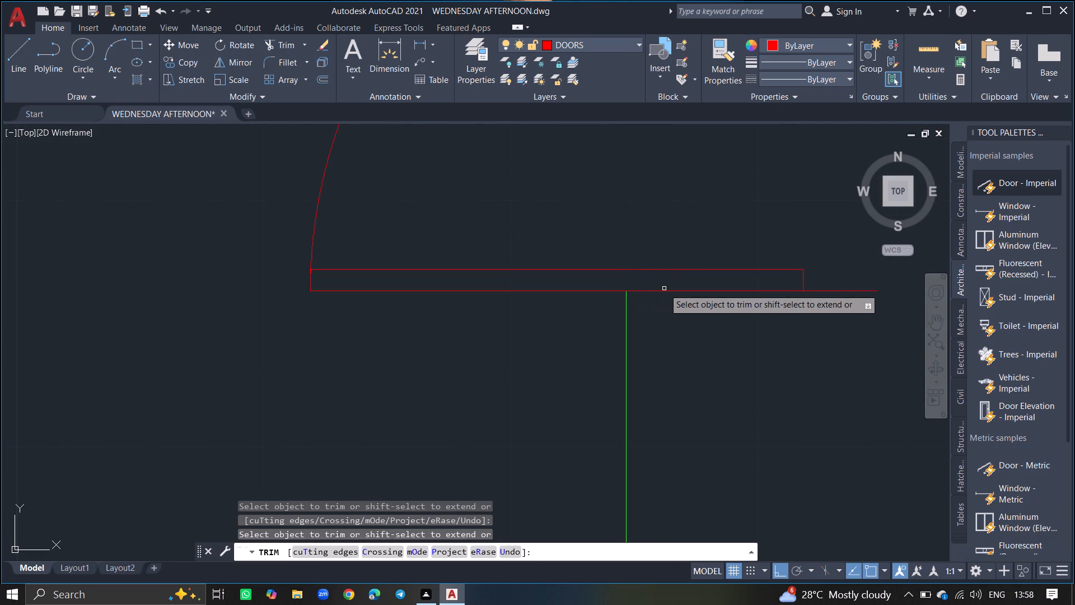
{"action": "key", "text": "Return"}
Offset the inner wall line below the new door 9" to the right to redraw the outer wall line.
{"action": "key", "text": "o"}
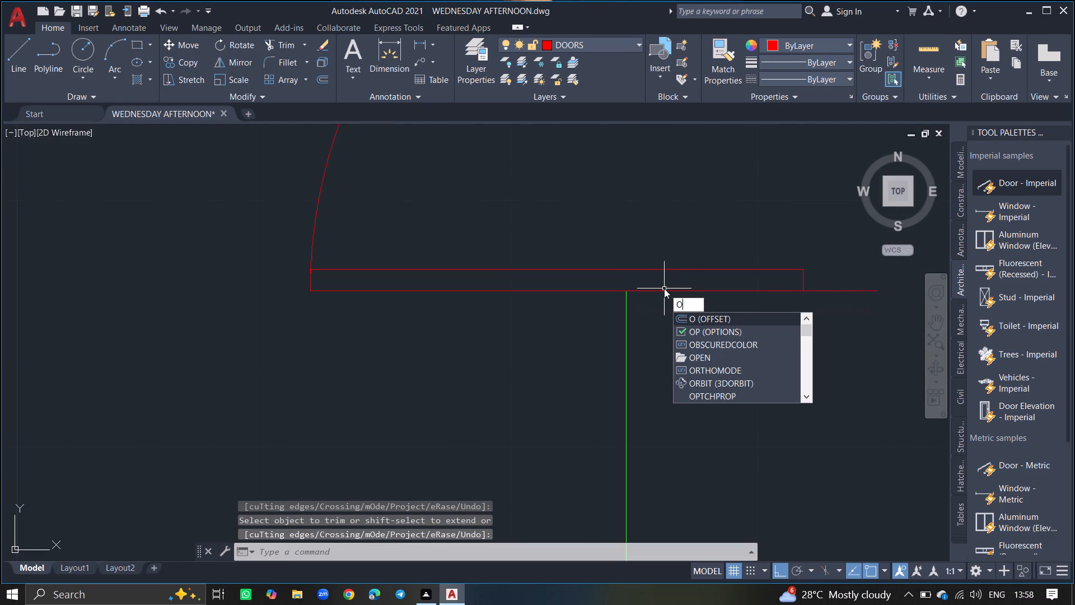
{"action": "type", "text": "FF"}
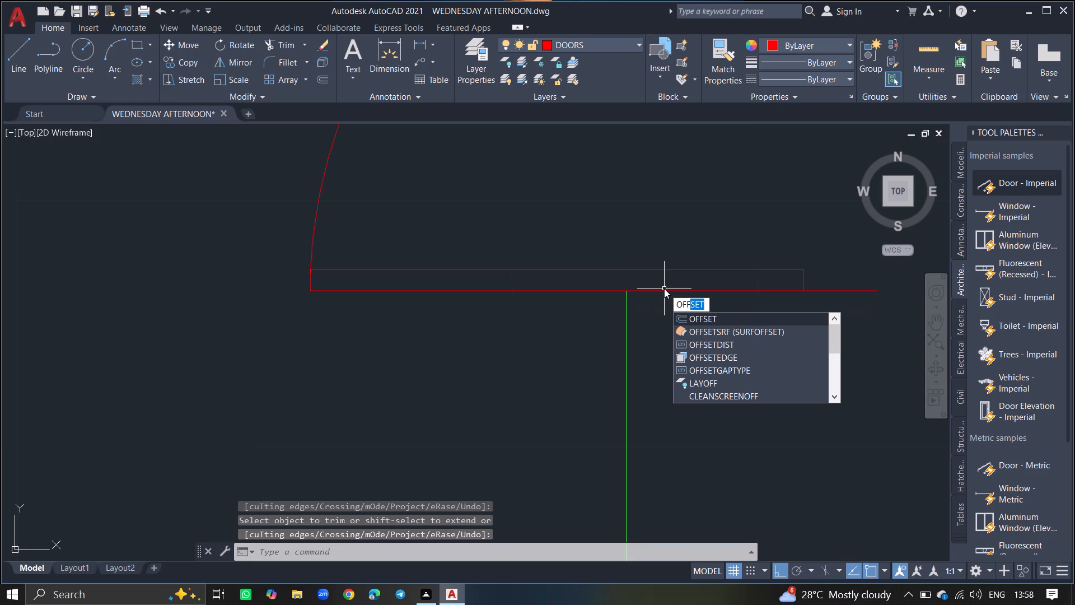
{"action": "left_click", "coordinate": [685, 315]}
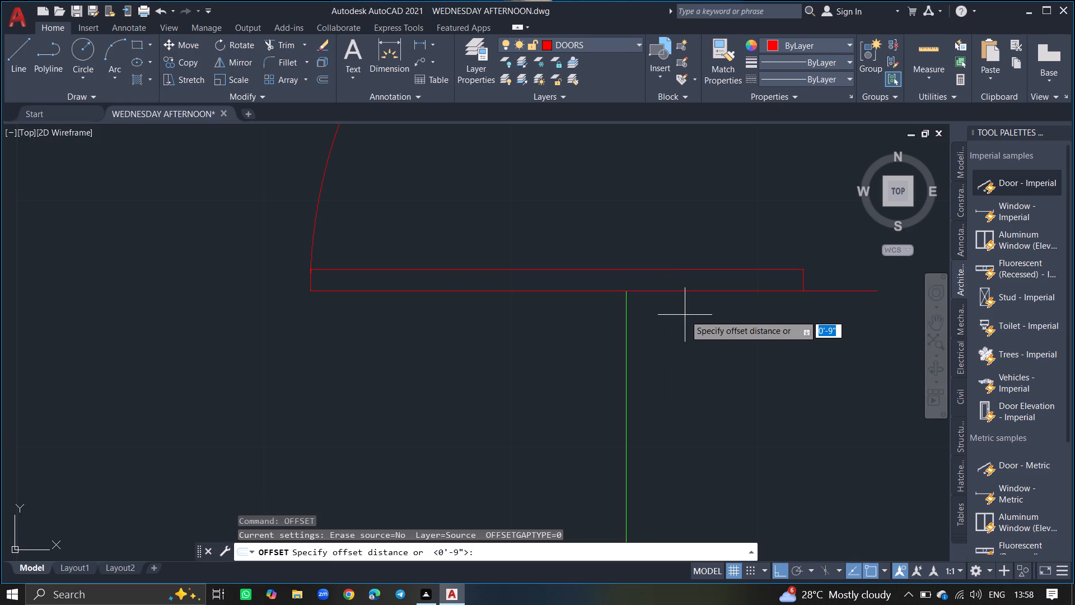
{"action": "key", "text": "Return"}
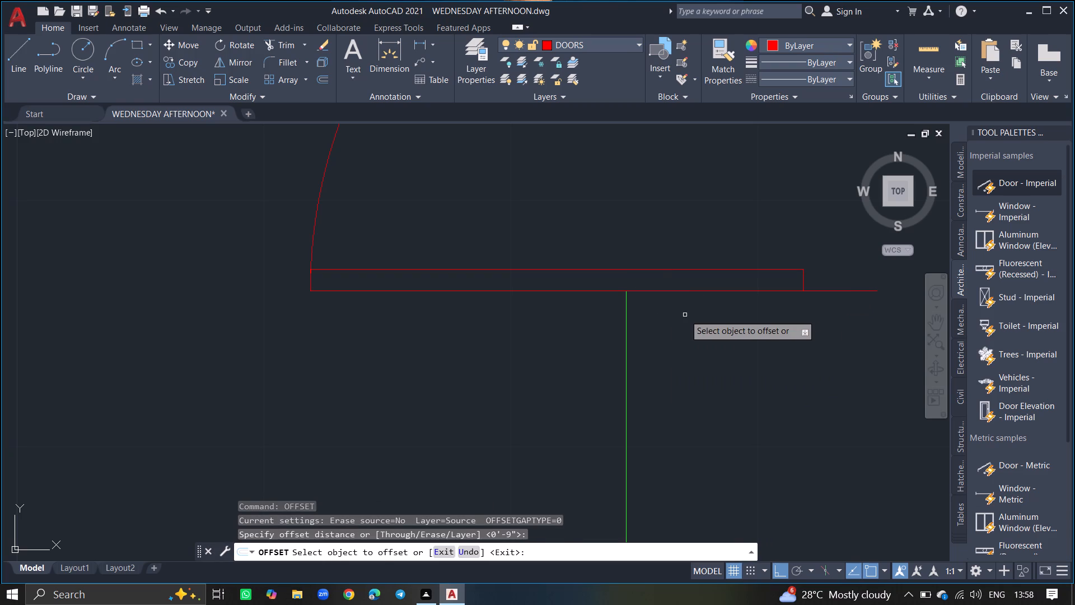
{"action": "left_click_drag", "start_coordinate": [627, 336], "coordinate": [667, 337]}
{"action": "left_click", "coordinate": [667, 337]}
{"action": "scroll", "coordinate": [667, 337], "scroll_direction": "down", "scroll_amount": 3, "text": "ctrl"}
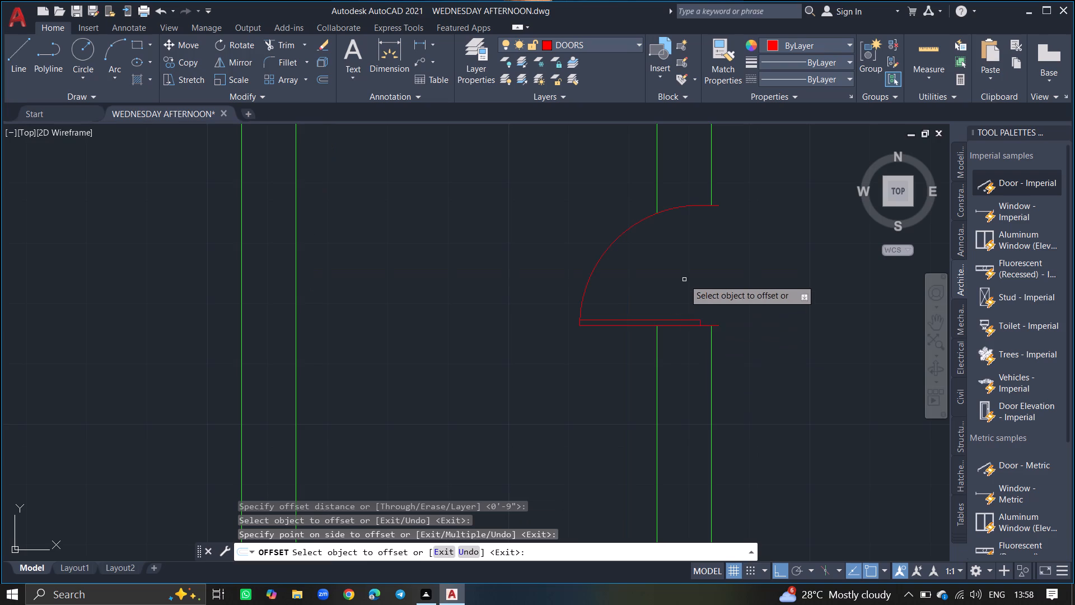
{"action": "scroll", "coordinate": [684, 280], "scroll_direction": "down", "scroll_amount": 3, "text": "ctrl"}
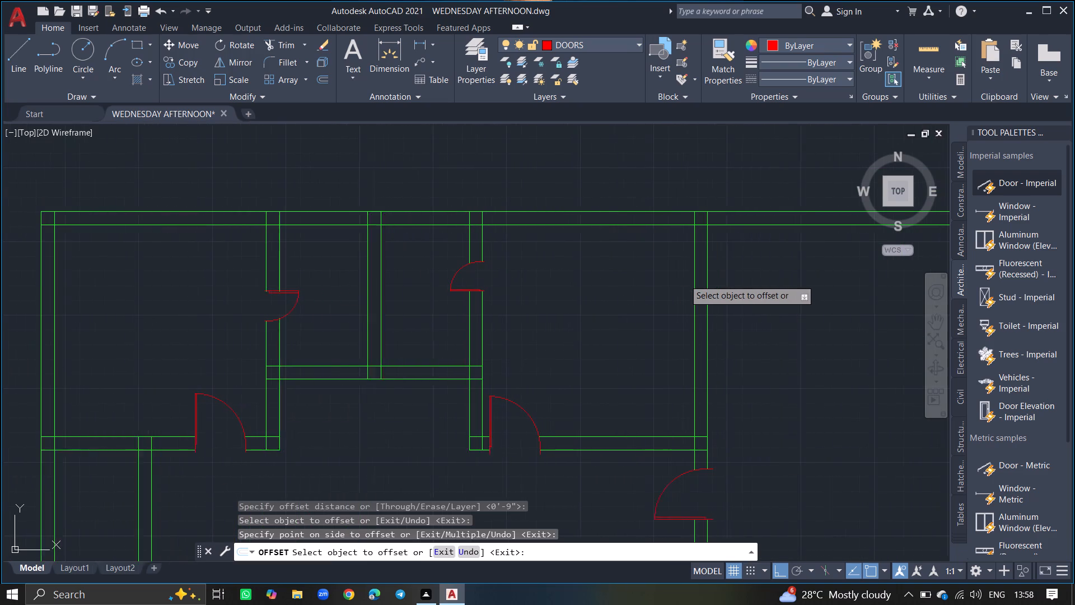
{"action": "key", "text": "Return"}
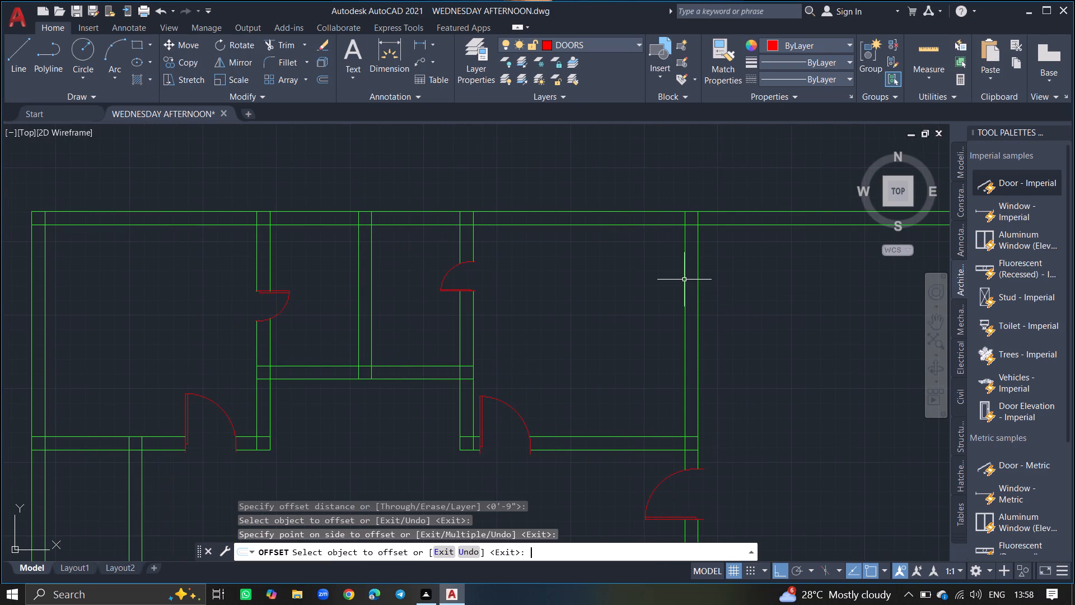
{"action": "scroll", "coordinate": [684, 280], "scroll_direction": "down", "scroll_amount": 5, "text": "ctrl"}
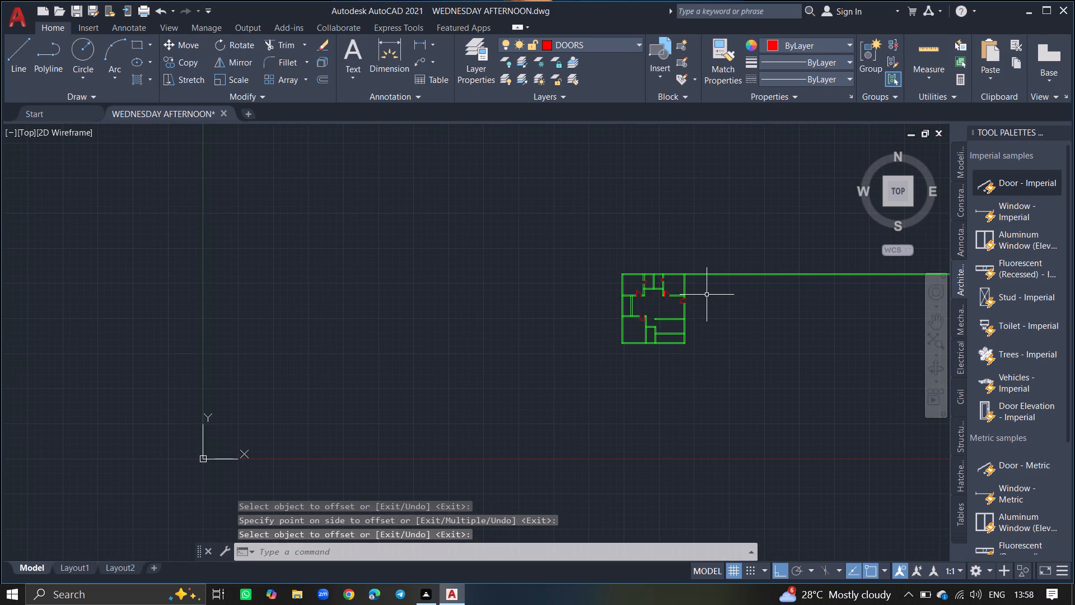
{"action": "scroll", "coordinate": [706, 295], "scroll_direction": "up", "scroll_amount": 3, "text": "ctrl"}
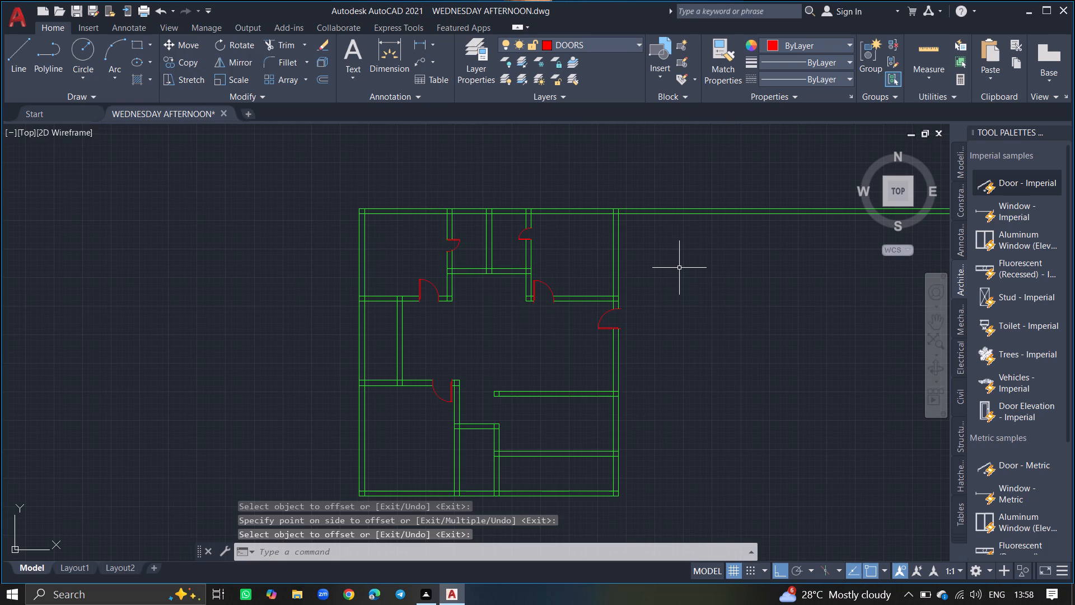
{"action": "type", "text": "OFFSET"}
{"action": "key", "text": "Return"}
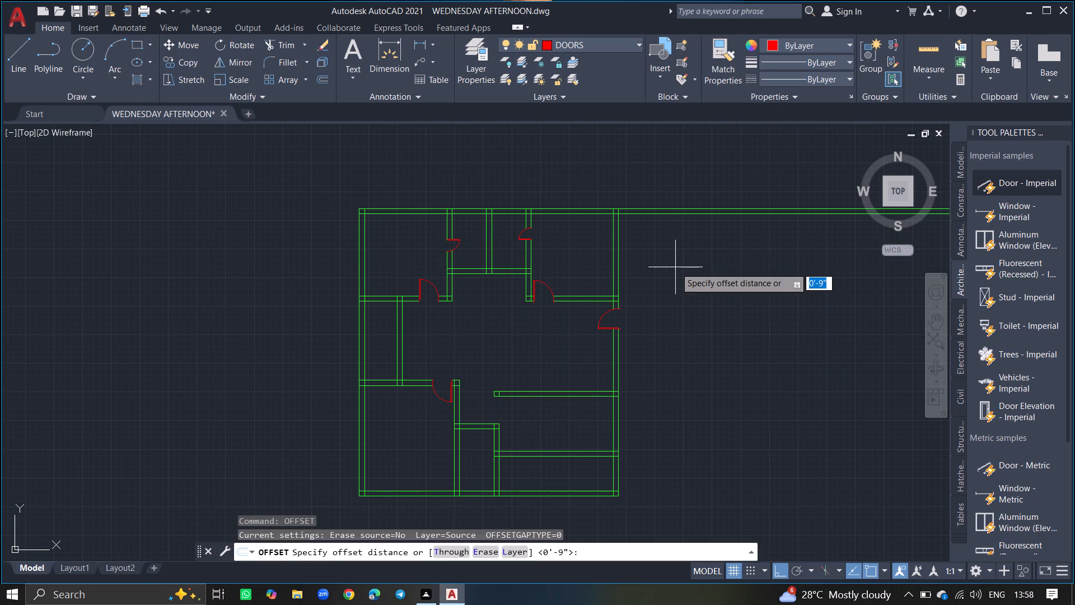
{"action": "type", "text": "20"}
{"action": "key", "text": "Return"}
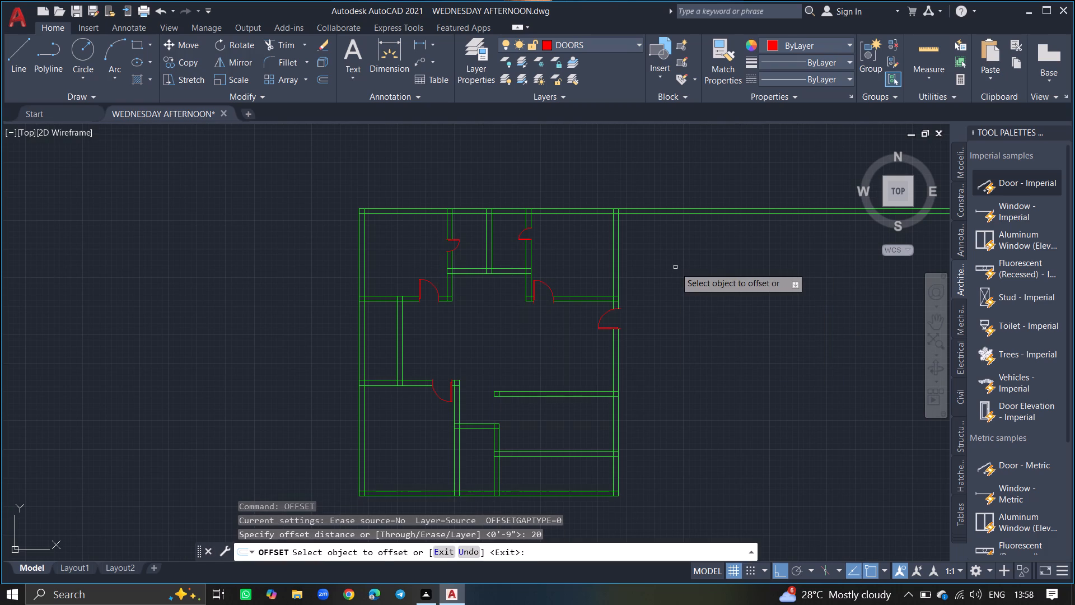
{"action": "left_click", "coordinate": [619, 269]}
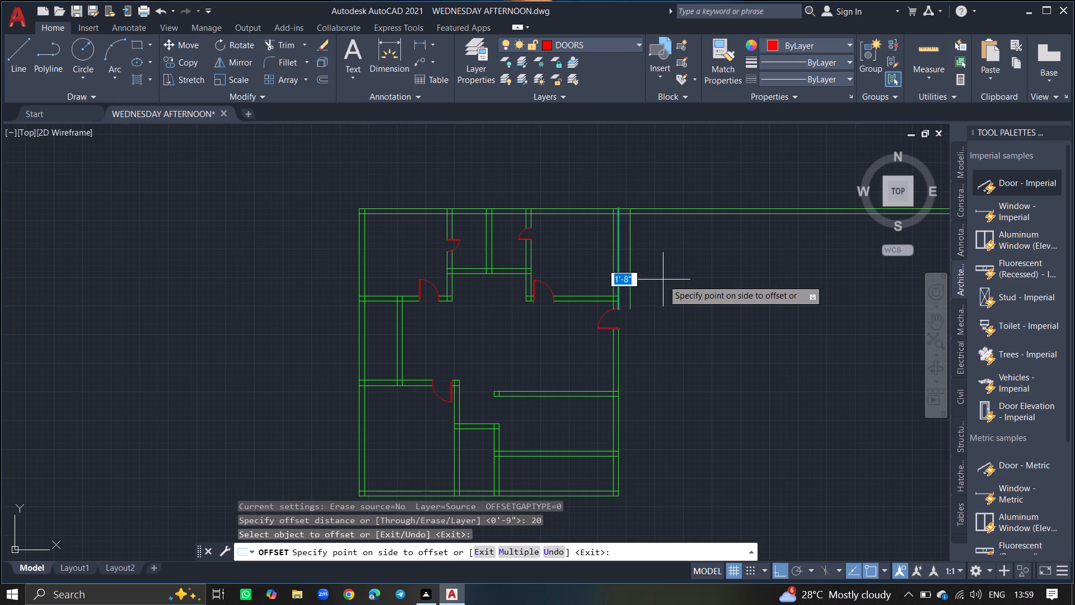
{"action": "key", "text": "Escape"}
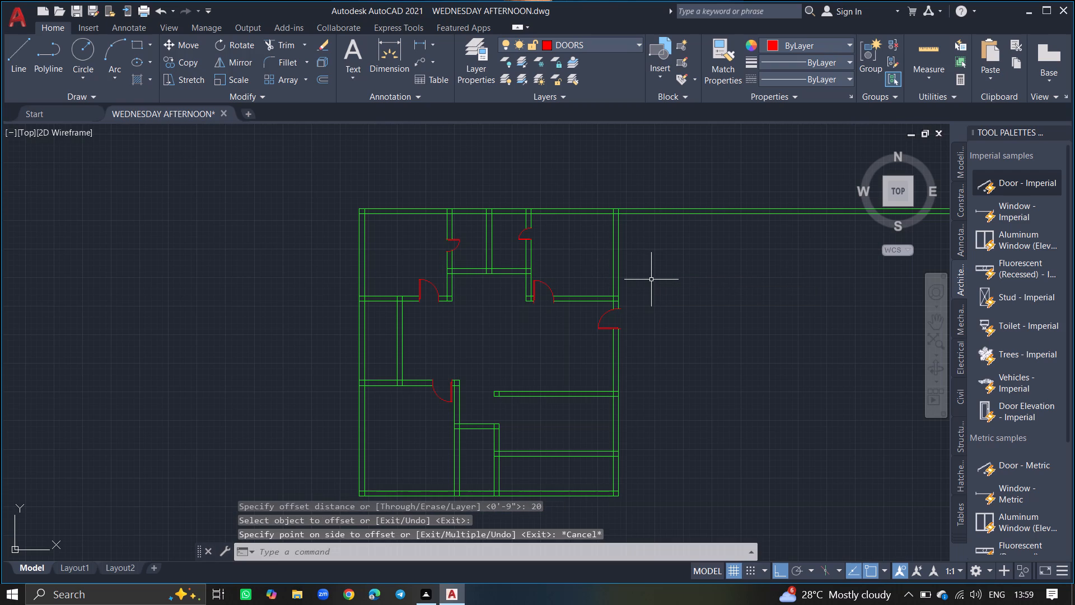
Offset the outer line of the building's right exterior wall, above the entrance door, 20' to the right.
{"action": "type", "text": "OFFSET"}
{"action": "key", "text": "Return"}
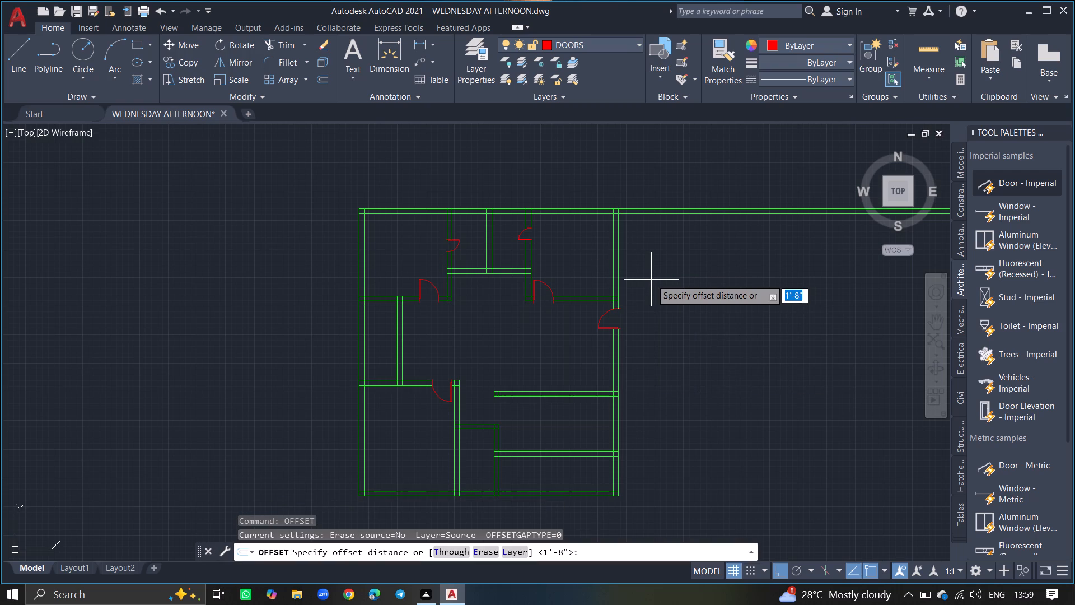
{"action": "type", "text": "20'"}
{"action": "key", "text": "Return"}
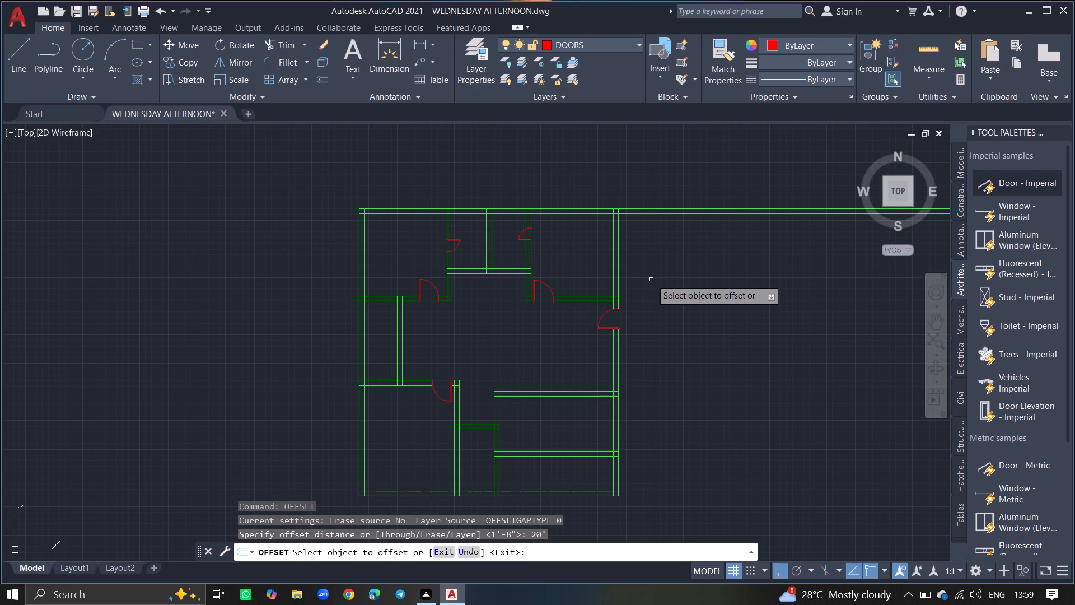
{"action": "left_click", "coordinate": [619, 282]}
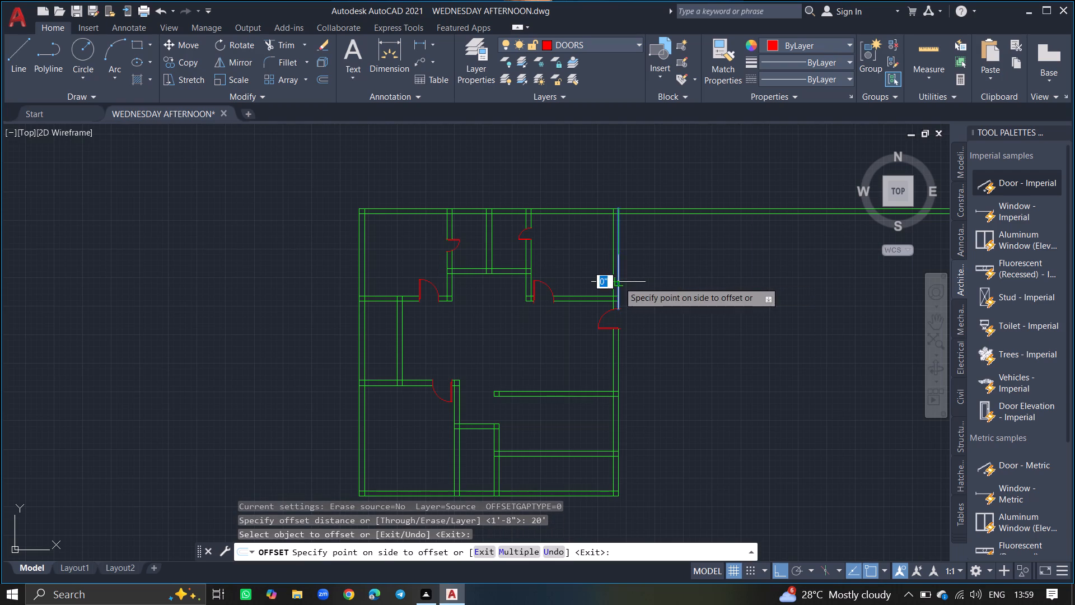
{"action": "left_click", "coordinate": [674, 290]}
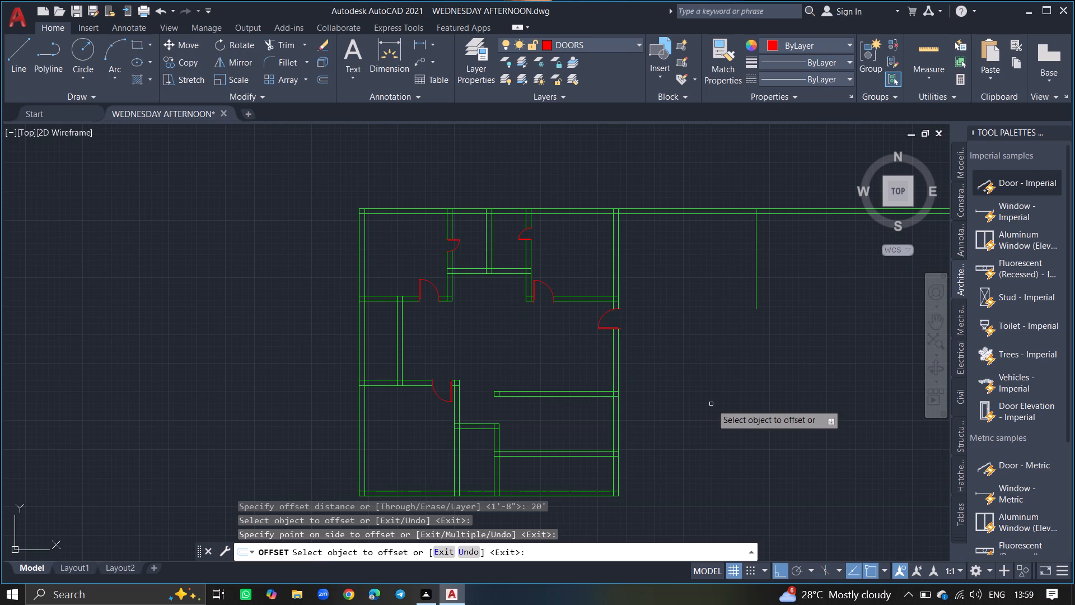
Draw a horizontal line about 29'-10" long to the right from the building's bottom-right outer corner.
{"action": "key", "text": "Return"}
{"action": "scroll", "coordinate": [629, 505], "scroll_direction": "up", "scroll_amount": 2, "text": "ctrl"}
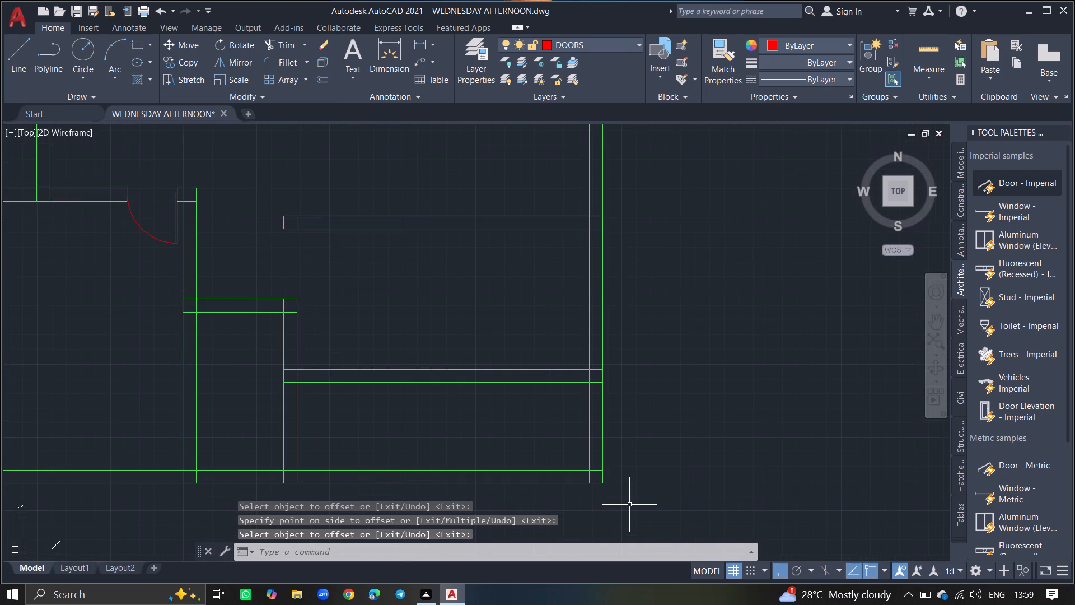
{"action": "key", "text": "l"}
{"action": "key", "text": "Return"}
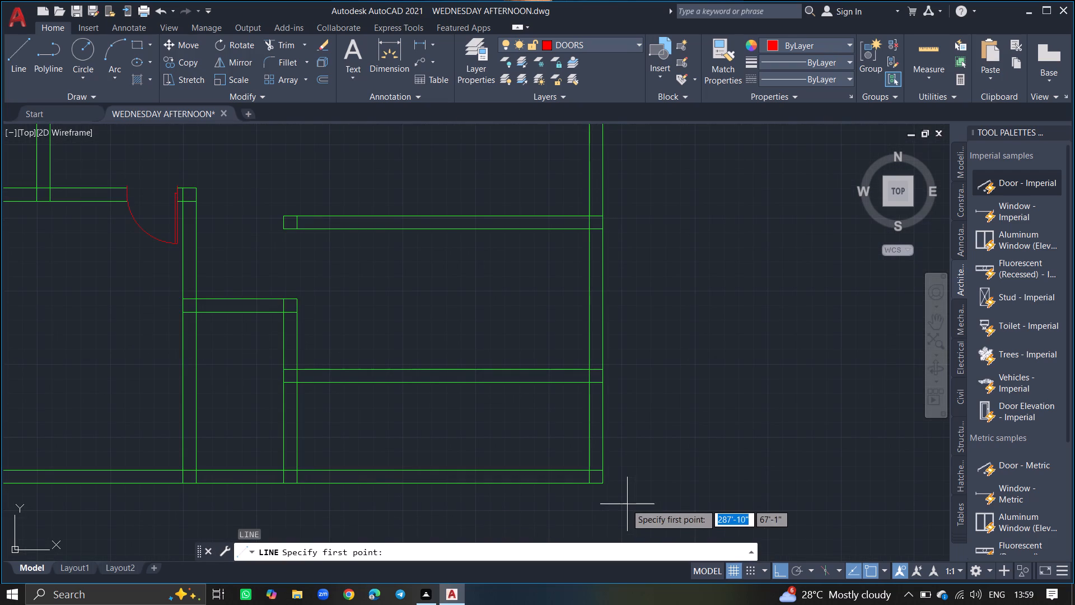
{"action": "left_click_drag", "start_coordinate": [605, 486], "coordinate": [713, 483]}
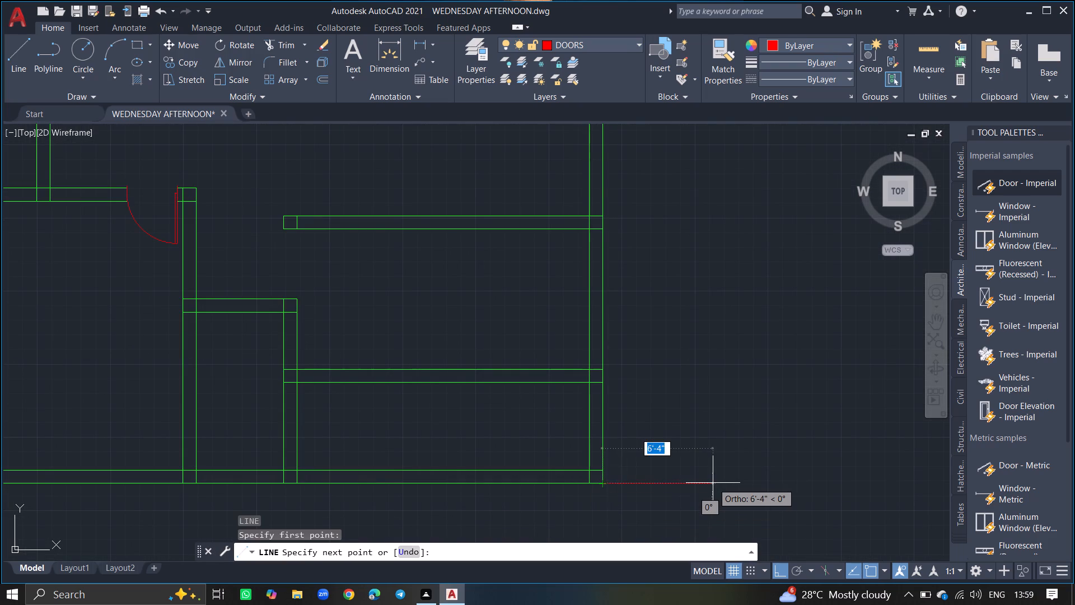
{"action": "scroll", "coordinate": [713, 483], "scroll_direction": "down", "scroll_amount": 2, "text": "ctrl"}
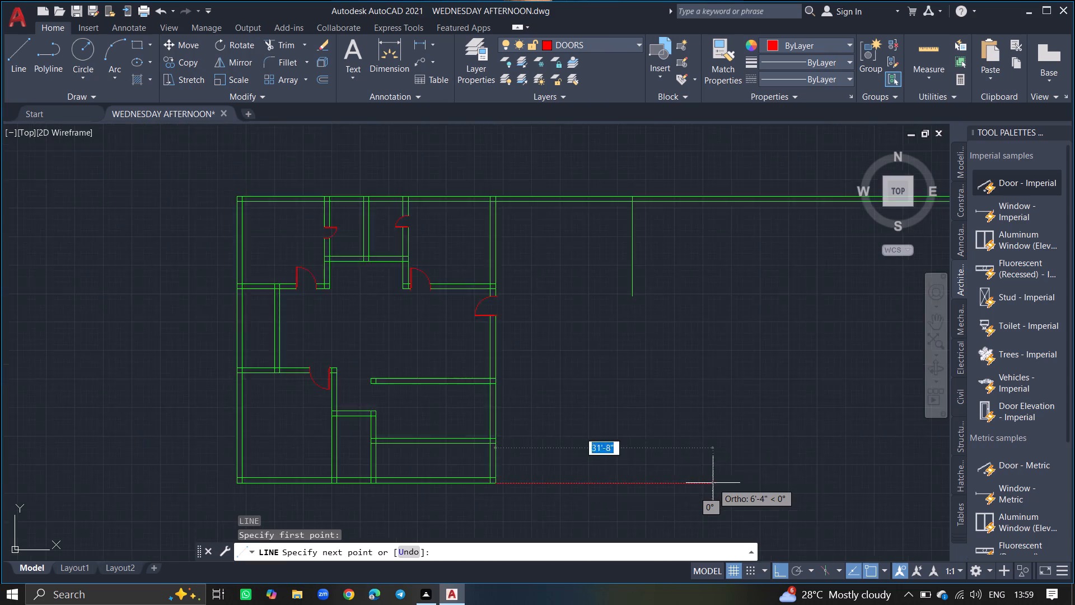
{"action": "scroll", "coordinate": [713, 483], "scroll_direction": "down", "scroll_amount": 1, "text": "ctrl"}
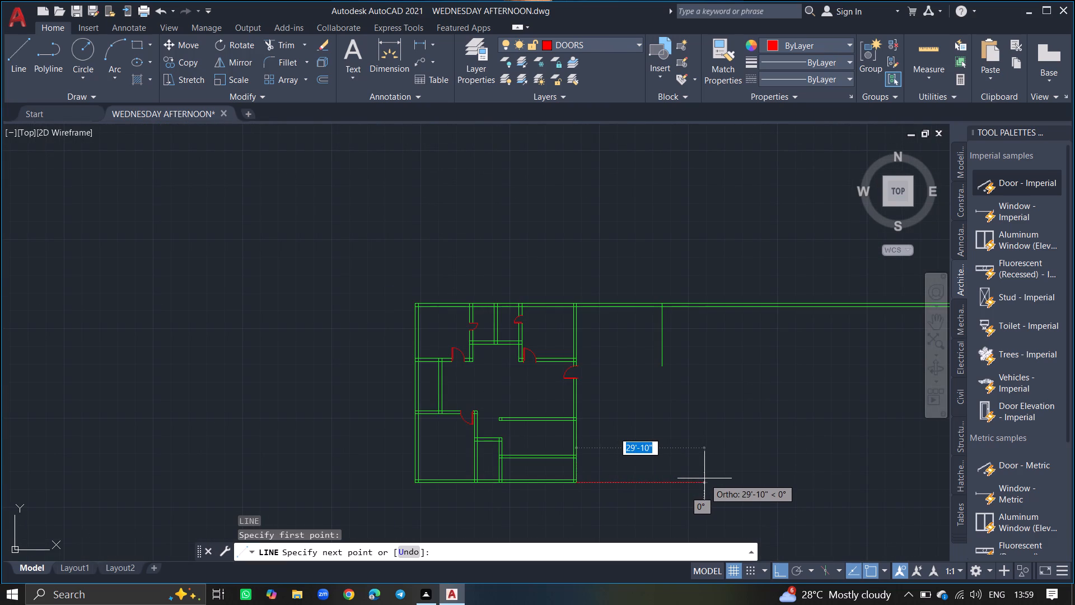
{"action": "left_click", "coordinate": [704, 478]}
{"action": "key", "text": "Return"}
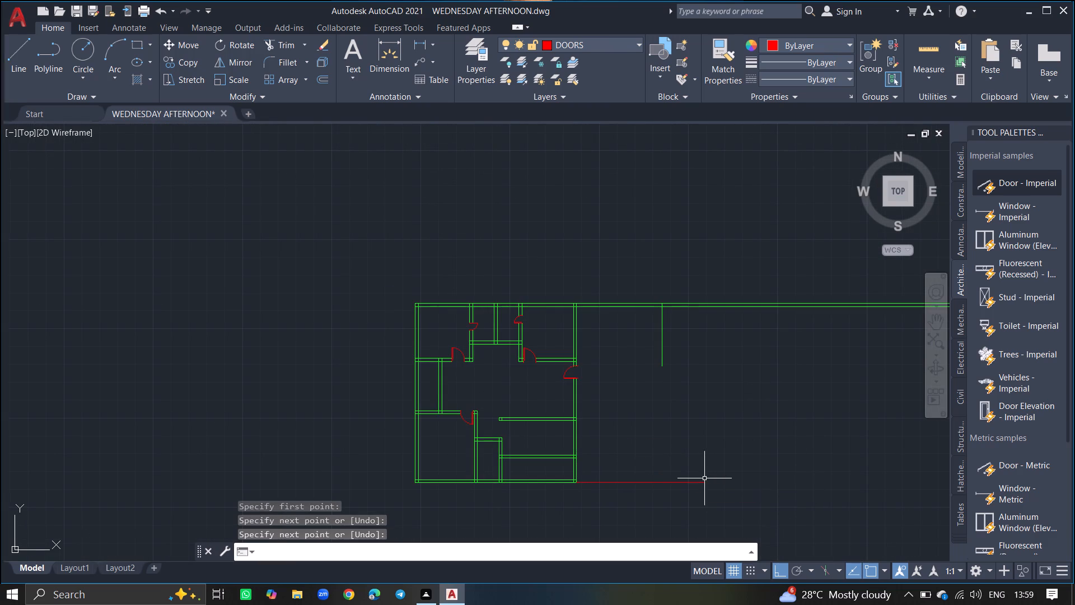
Move the new horizontal line onto the WALLS layer.
{"action": "left_click", "coordinate": [691, 484]}
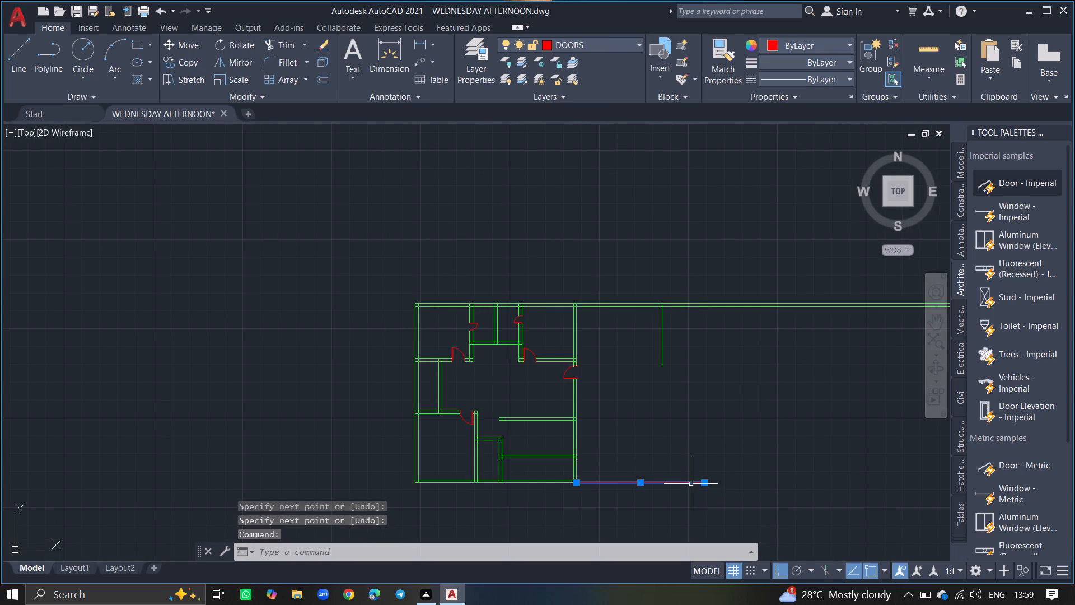
{"action": "left_click", "coordinate": [576, 41]}
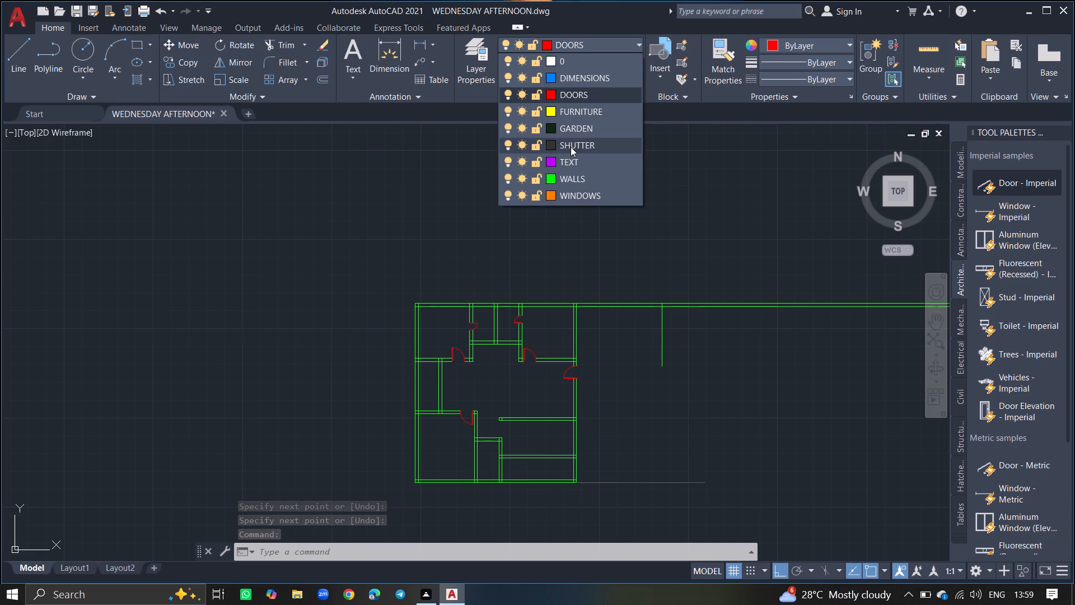
{"action": "left_click", "coordinate": [571, 185]}
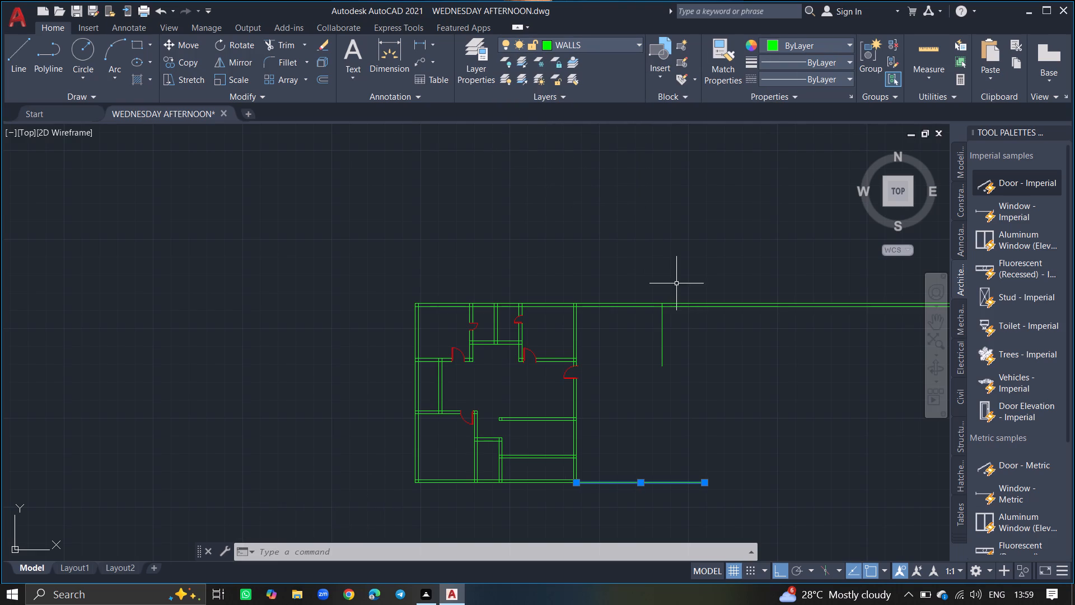
{"action": "key", "text": "Escape"}
Extend the vertical line 20' right of the building down to the new bottom line.
{"action": "type", "text": "EX"}
{"action": "key", "text": "Return"}
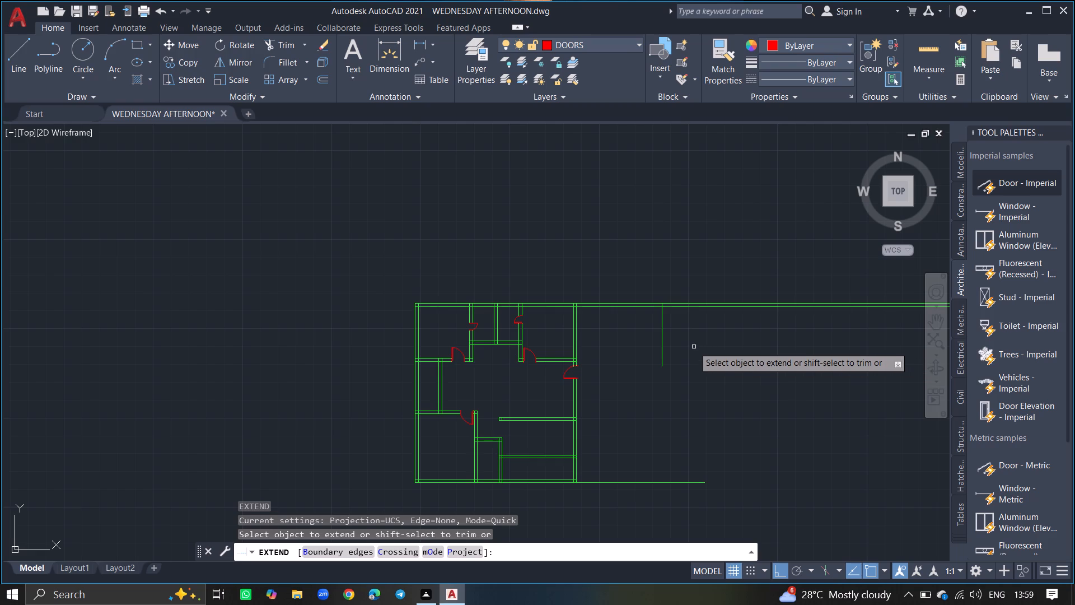
{"action": "left_click", "coordinate": [660, 348]}
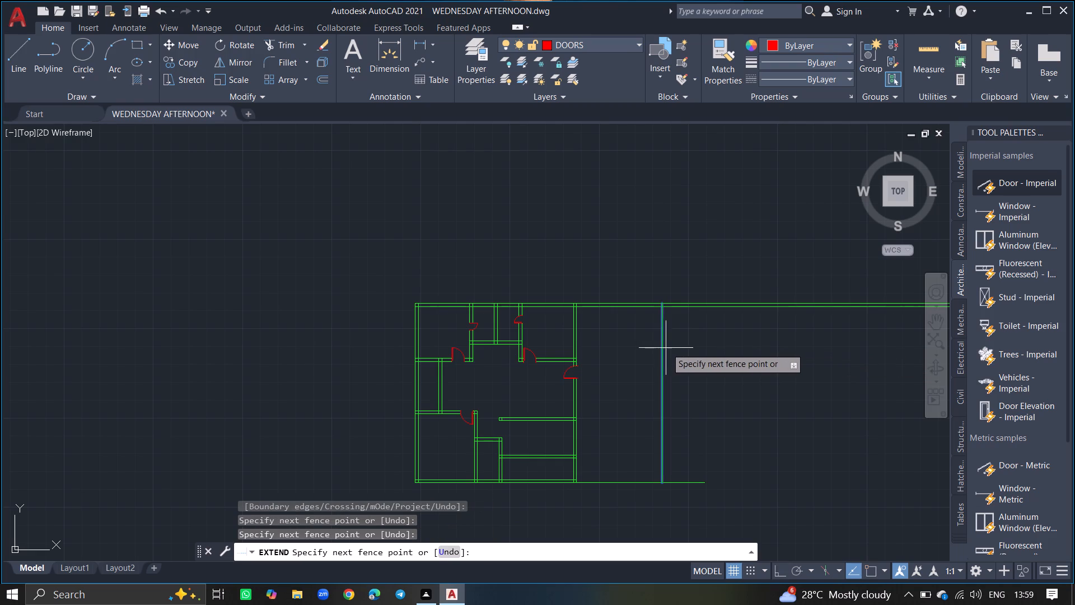
{"action": "left_click", "coordinate": [668, 348]}
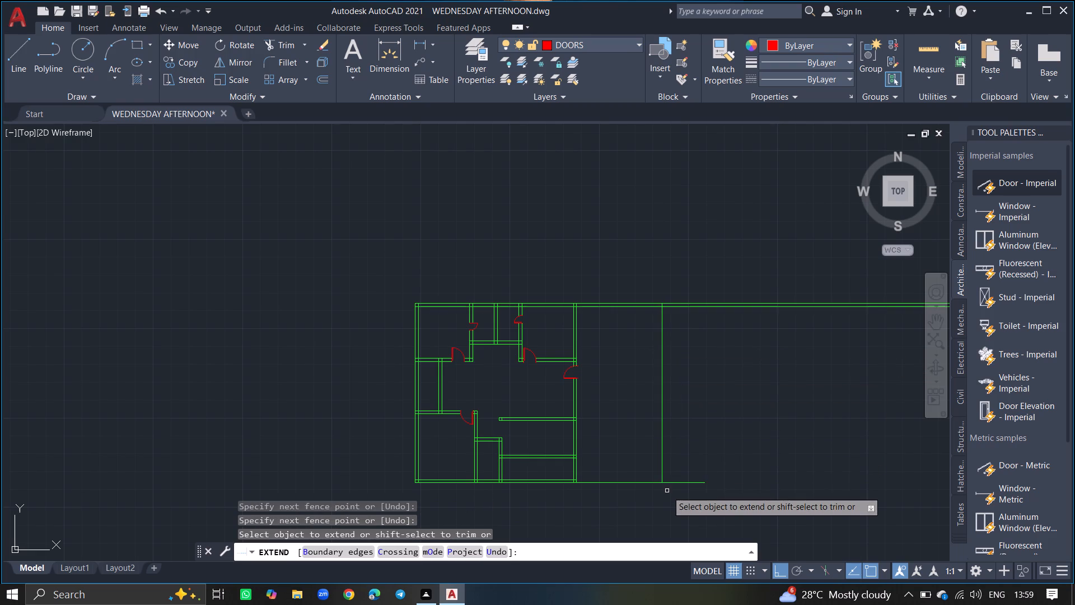
{"action": "scroll", "coordinate": [667, 491], "scroll_direction": "up", "scroll_amount": 3, "text": "ctrl"}
{"action": "key", "text": "Return"}
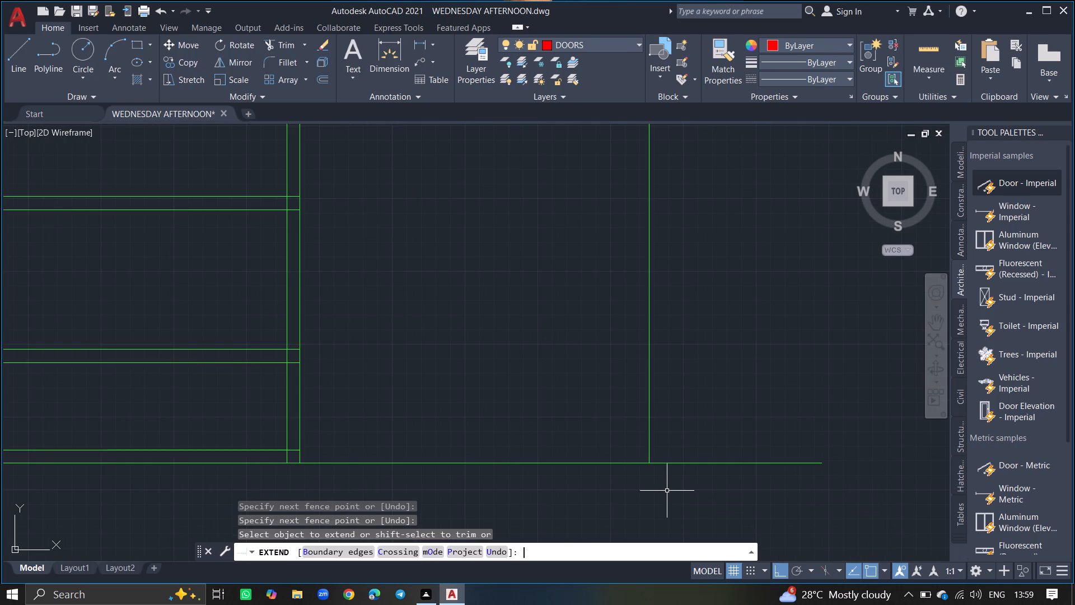
Offset the extended vertical line 9" to the right to form the outer line of the new right wall.
{"action": "scroll", "coordinate": [667, 491], "scroll_direction": "down", "scroll_amount": 5, "text": "ctrl"}
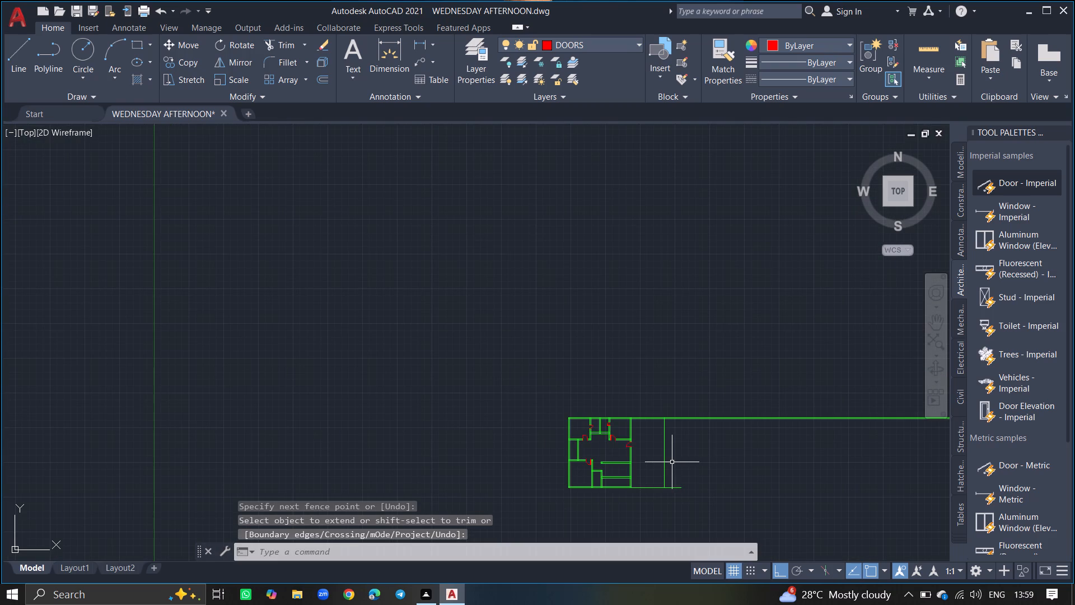
{"action": "scroll", "coordinate": [672, 460], "scroll_direction": "up", "scroll_amount": 5, "text": "ctrl"}
{"action": "type", "text": "OFF"}
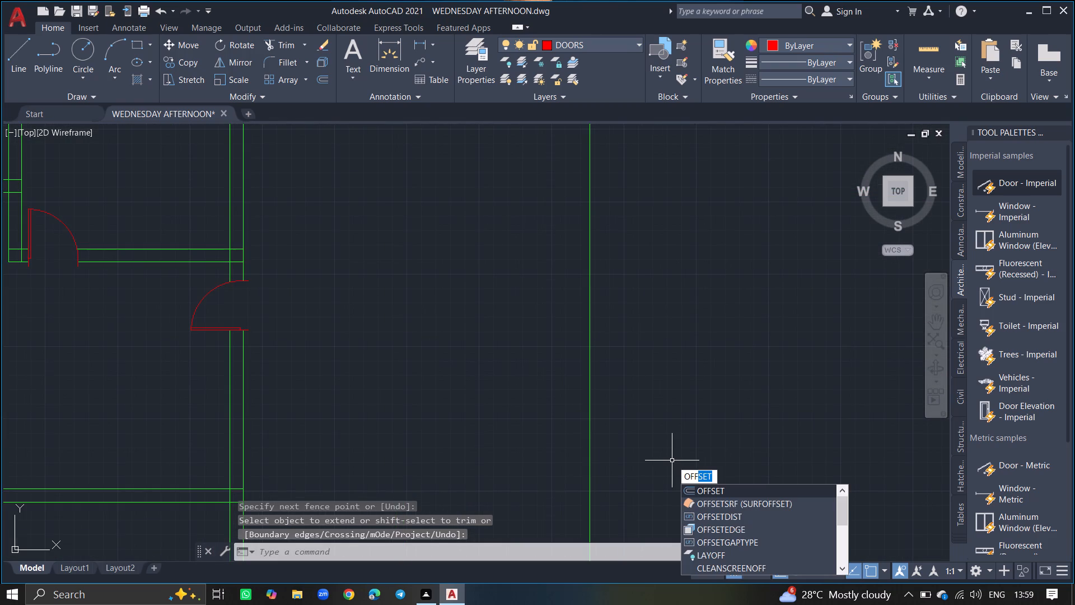
{"action": "left_click", "coordinate": [701, 487]}
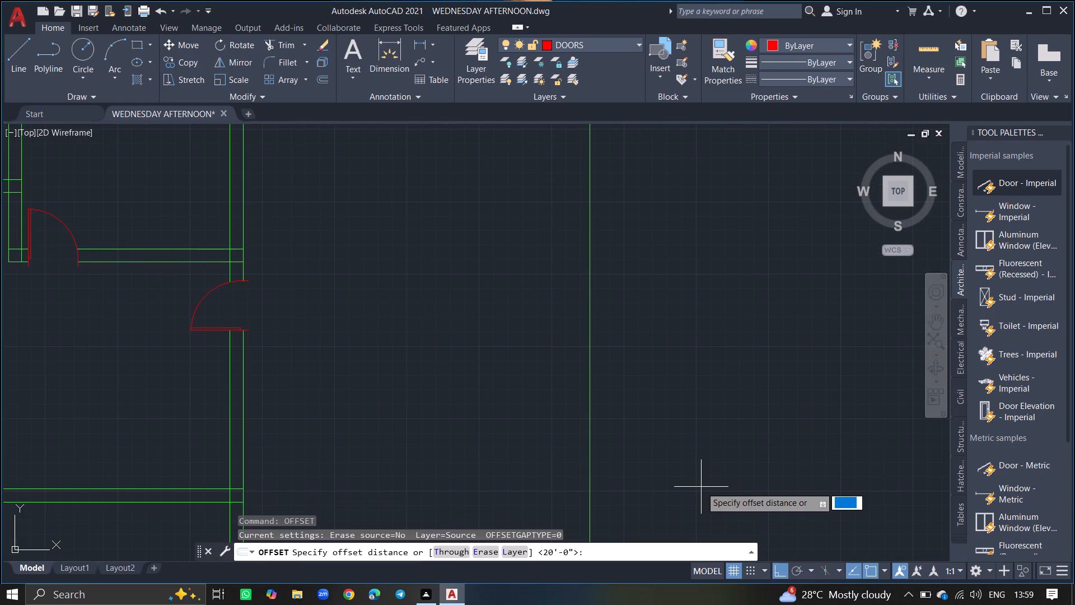
{"action": "key", "text": "9"}
{"action": "key", "text": "shift+quotedbl"}
{"action": "key", "text": "Return"}
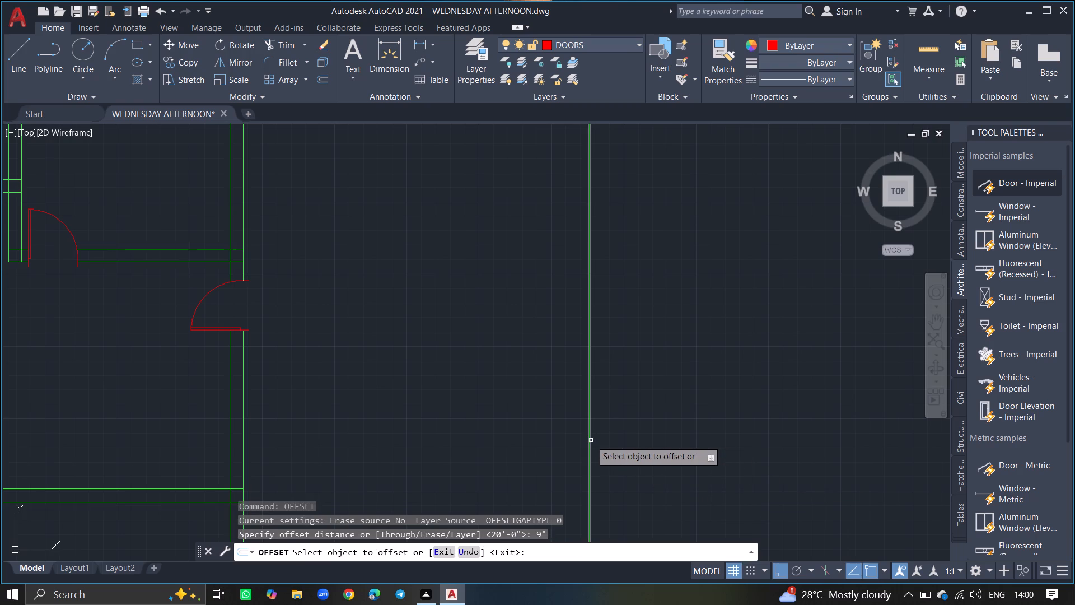
{"action": "left_click_drag", "start_coordinate": [591, 440], "coordinate": [621, 446]}
{"action": "left_click", "coordinate": [621, 446]}
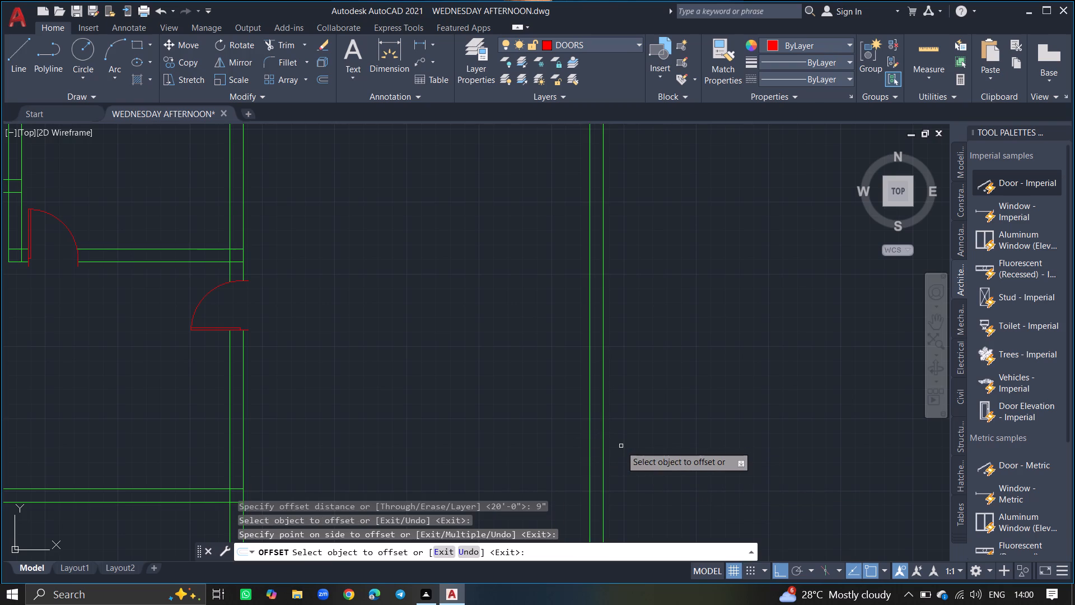
{"action": "key", "text": "Return"}
Offset the new bottom line 9" upward to form the inner line of the bottom wall extension.
{"action": "scroll", "coordinate": [621, 446], "scroll_direction": "down", "scroll_amount": 3, "text": "ctrl"}
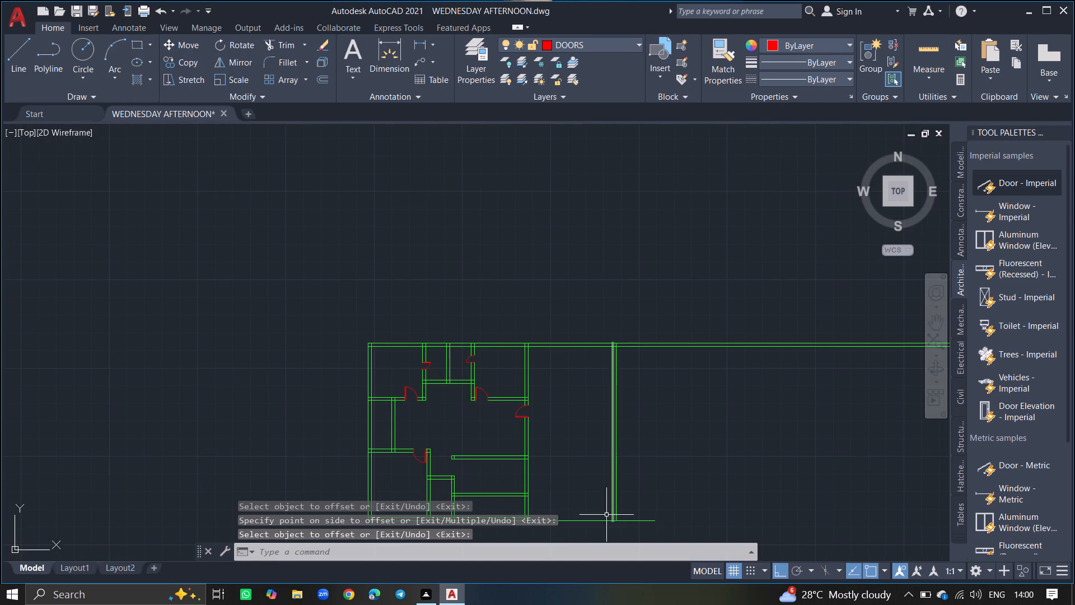
{"action": "scroll", "coordinate": [604, 530], "scroll_direction": "up", "scroll_amount": 9, "text": "ctrl"}
{"action": "type", "text": "OFFSET"}
{"action": "key", "text": "Return"}
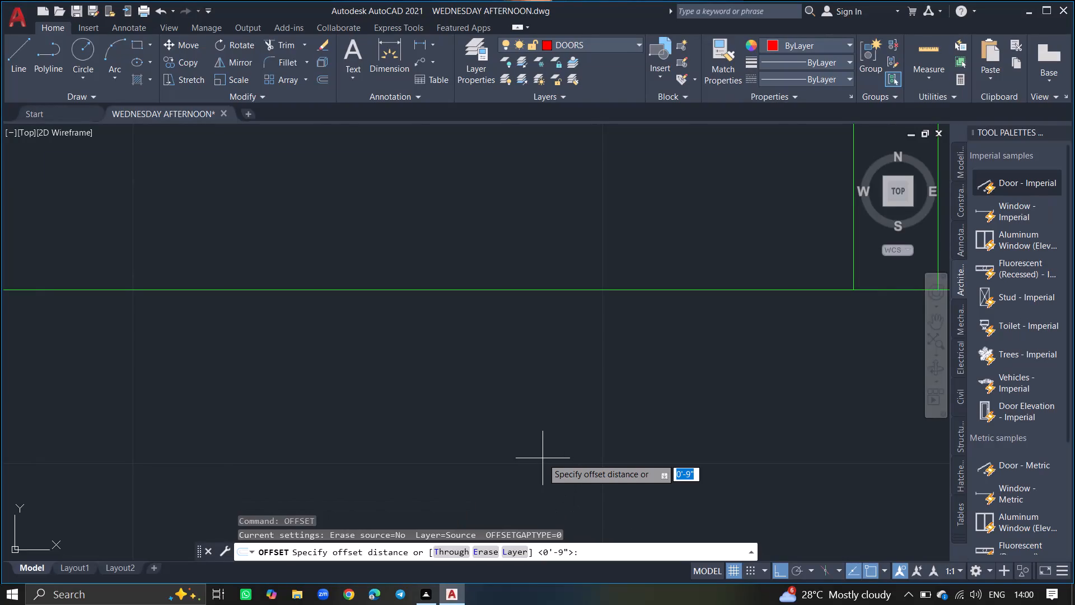
{"action": "key", "text": "Return"}
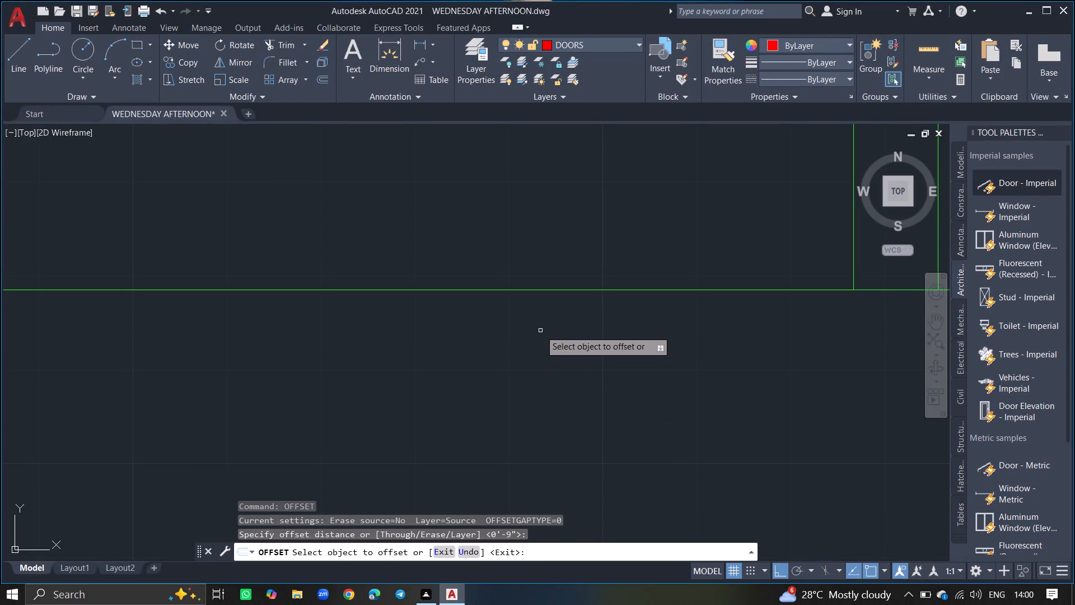
{"action": "left_click_drag", "start_coordinate": [543, 289], "coordinate": [540, 244]}
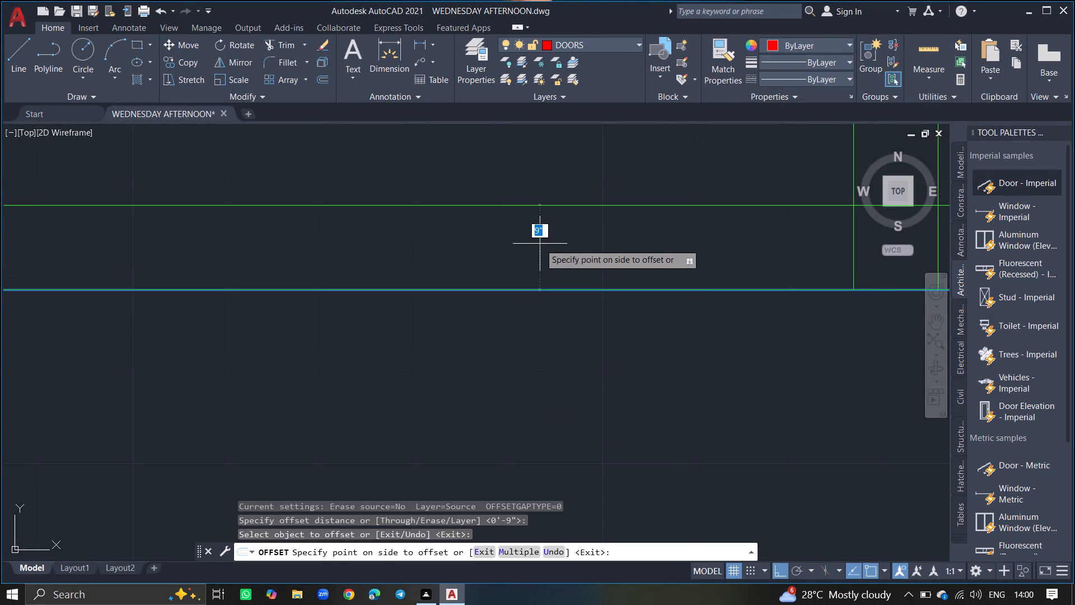
{"action": "left_click_drag", "start_coordinate": [540, 244], "coordinate": [539, 243]}
{"action": "left_click", "coordinate": [539, 243]}
{"action": "scroll", "coordinate": [539, 243], "scroll_direction": "down", "scroll_amount": 8, "text": "ctrl"}
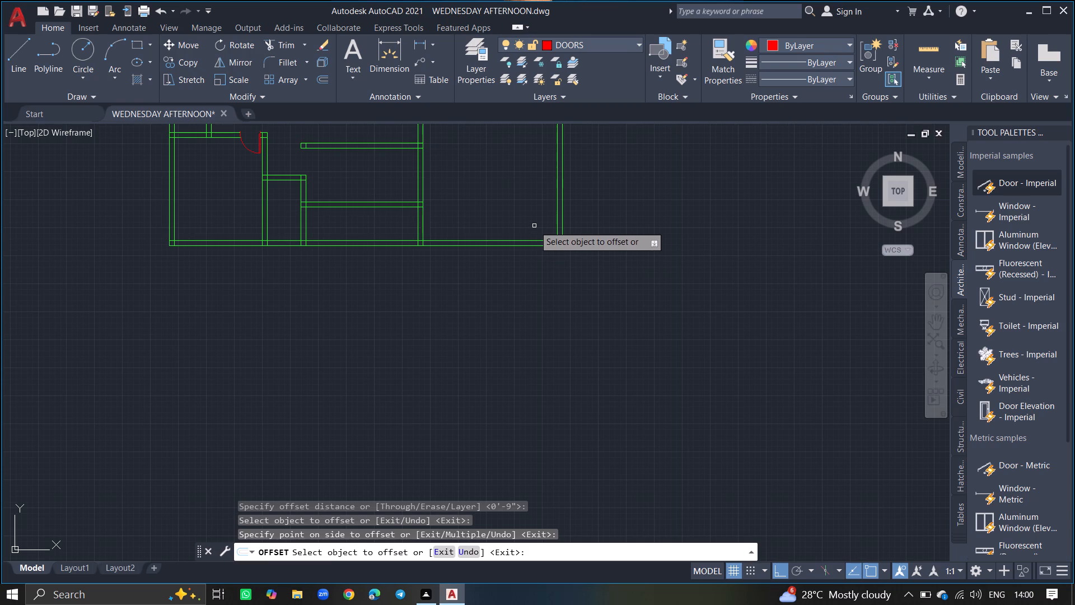
{"action": "key", "text": "Return"}
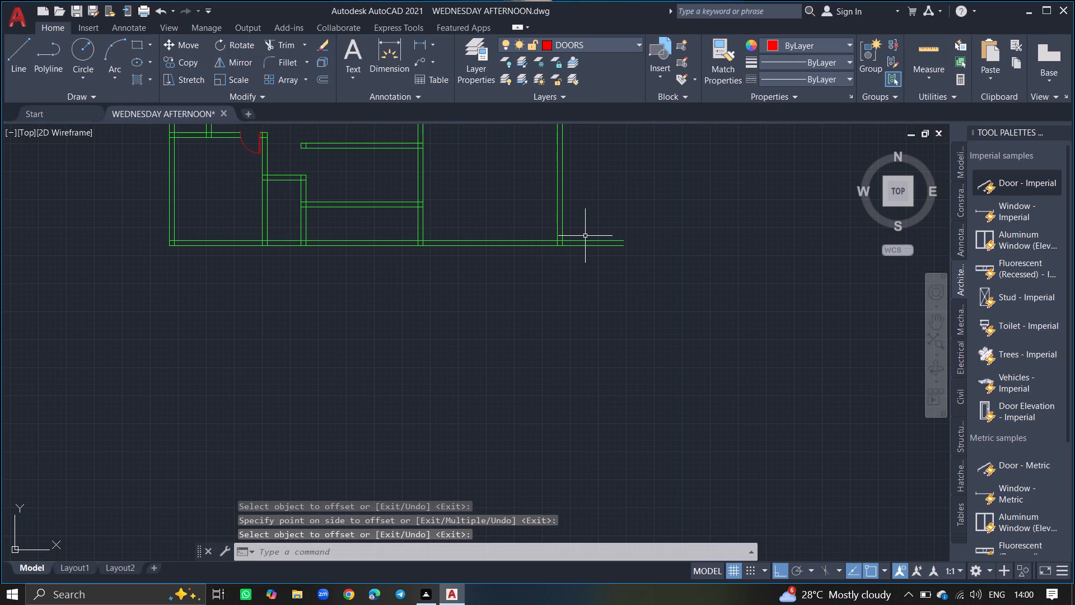
Trim both bottom wall lines where they run past the new right wall's outer line.
{"action": "type", "text": "TRIM"}
{"action": "key", "text": "Return"}
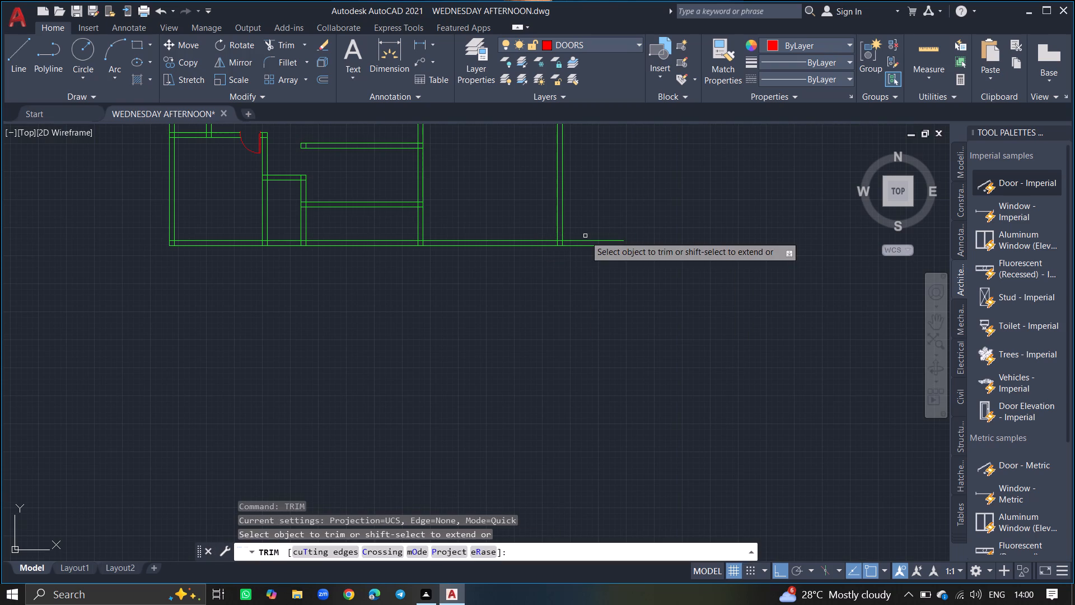
{"action": "left_click_drag", "start_coordinate": [585, 241], "coordinate": [585, 246]}
{"action": "left_click_drag", "start_coordinate": [585, 246], "coordinate": [572, 302]}
{"action": "scroll", "coordinate": [572, 302], "scroll_direction": "down", "scroll_amount": 3, "text": "ctrl"}
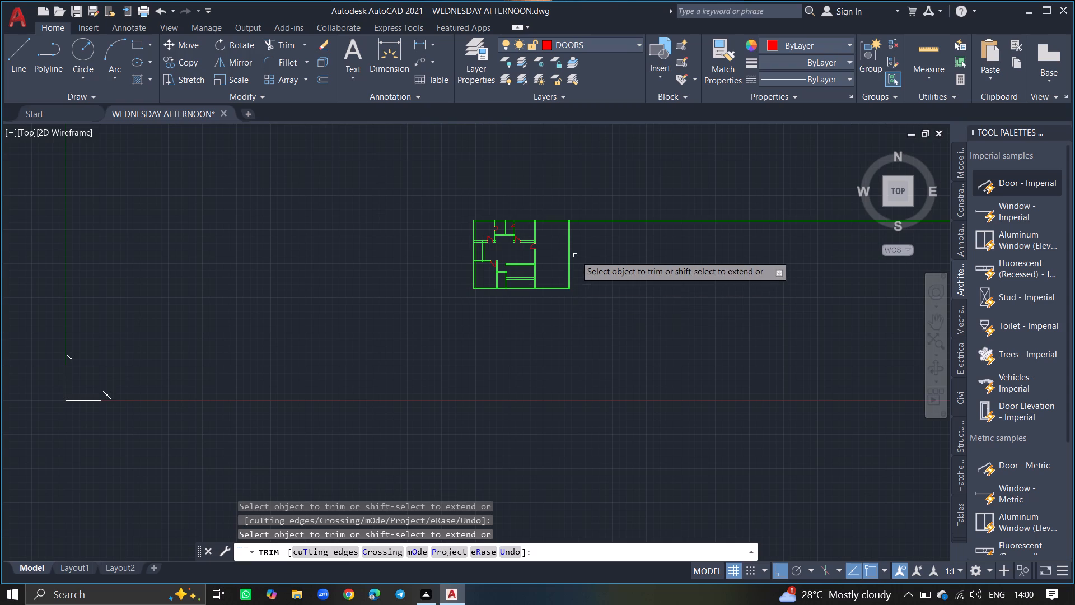
{"action": "scroll", "coordinate": [582, 232], "scroll_direction": "up", "scroll_amount": 2, "text": "ctrl"}
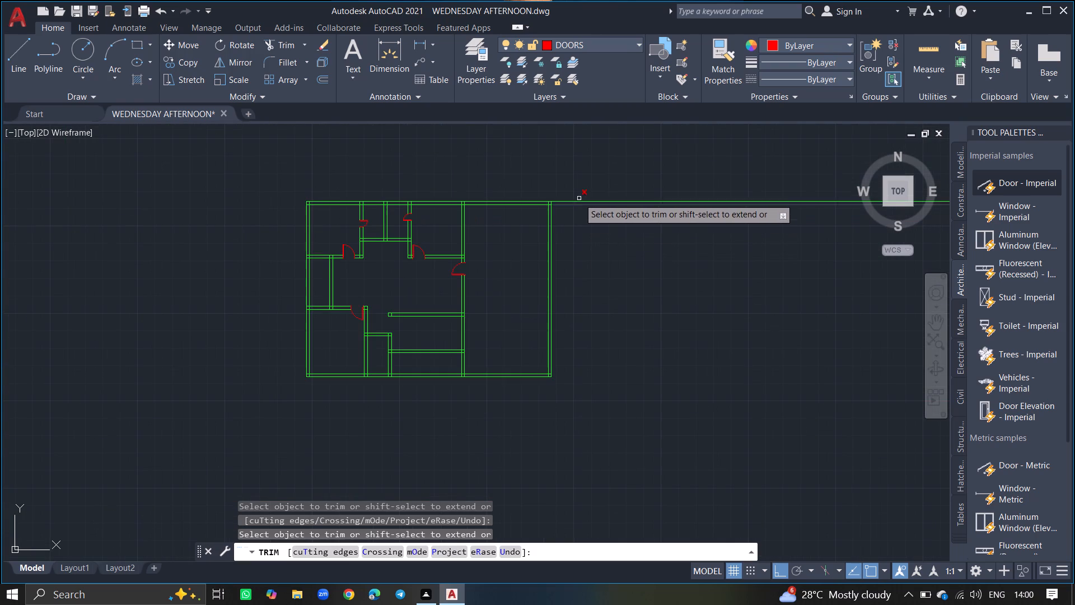
{"action": "key", "text": "Return"}
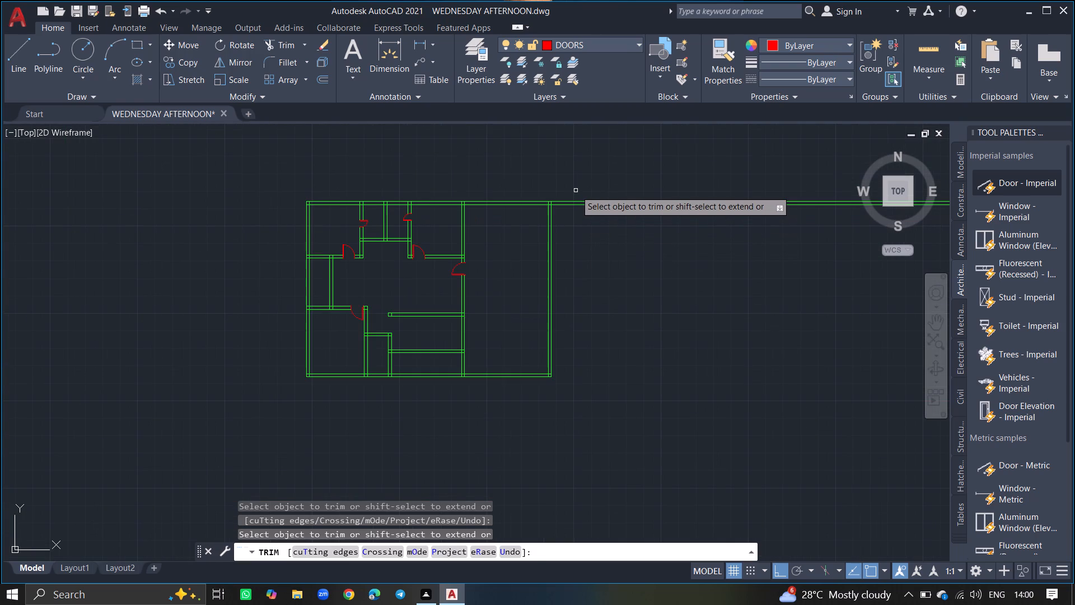
Trim both top wall lines where they run past the new right wall's outer line.
{"action": "scroll", "coordinate": [576, 190], "scroll_direction": "up", "scroll_amount": 3, "text": "ctrl"}
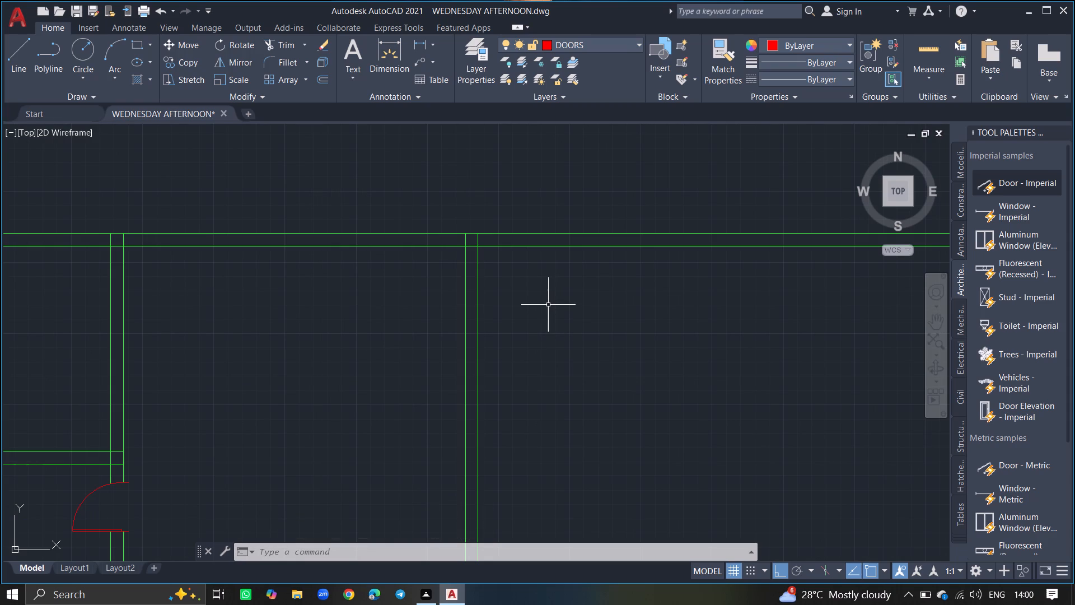
{"action": "type", "text": "TRIM"}
{"action": "key", "text": "Return"}
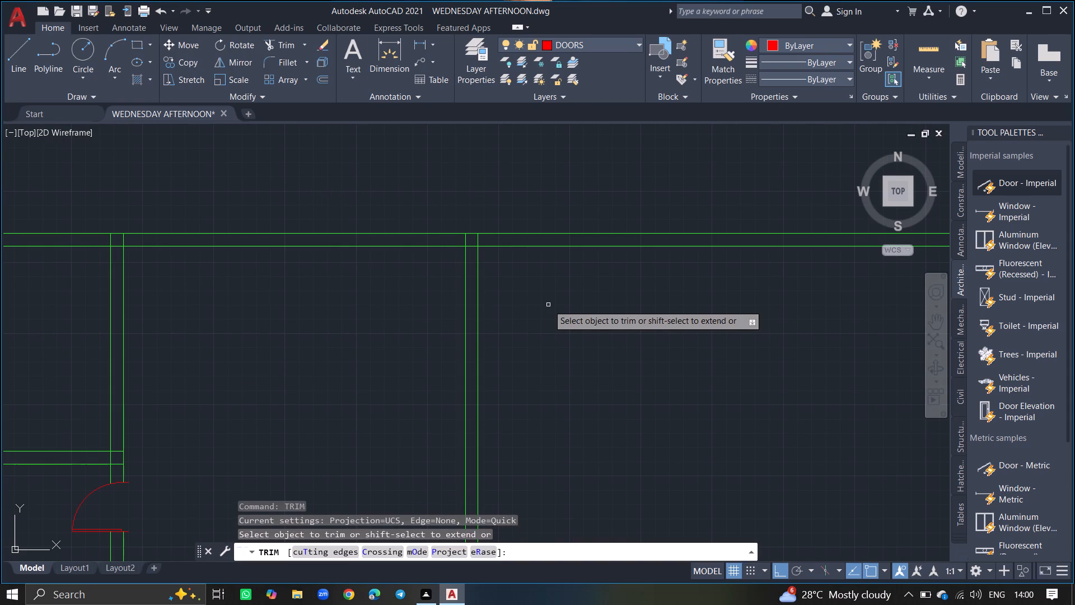
{"action": "left_click", "coordinate": [553, 247]}
{"action": "left_click", "coordinate": [554, 235]}
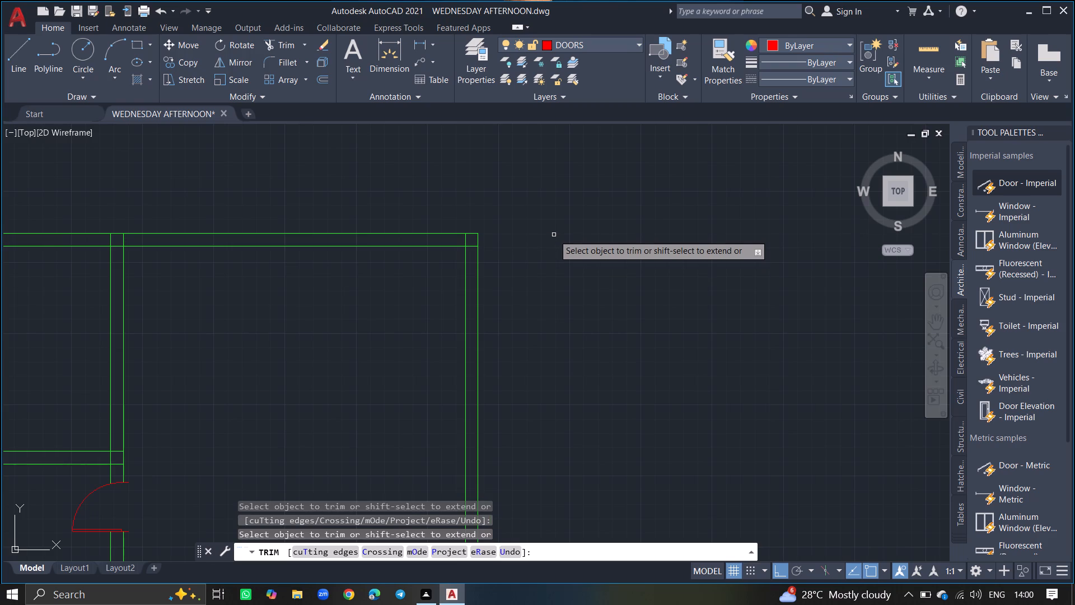
{"action": "scroll", "coordinate": [554, 235], "scroll_direction": "down", "scroll_amount": 2, "text": "ctrl"}
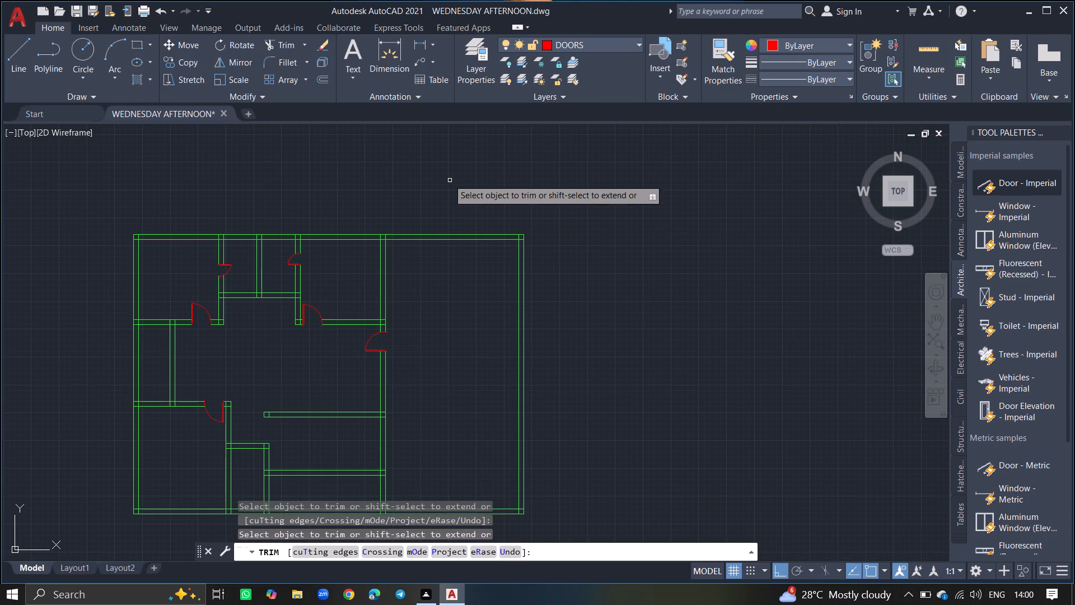
{"action": "key", "text": "Return"}
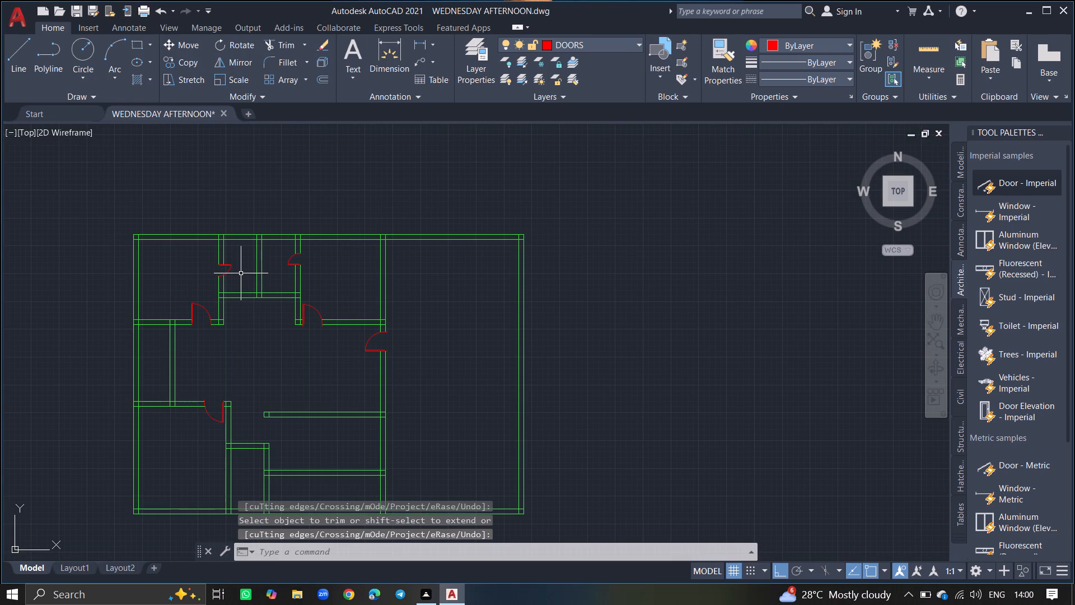
Copy the small upper-left bathroom door twice, onto the lower vertical wall below the wall jog and into the room above the lower horizontal wall.
{"action": "left_click_drag", "start_coordinate": [231, 270], "coordinate": [237, 388]}
{"action": "type", "text": "COPY"}
{"action": "key", "text": "Return"}
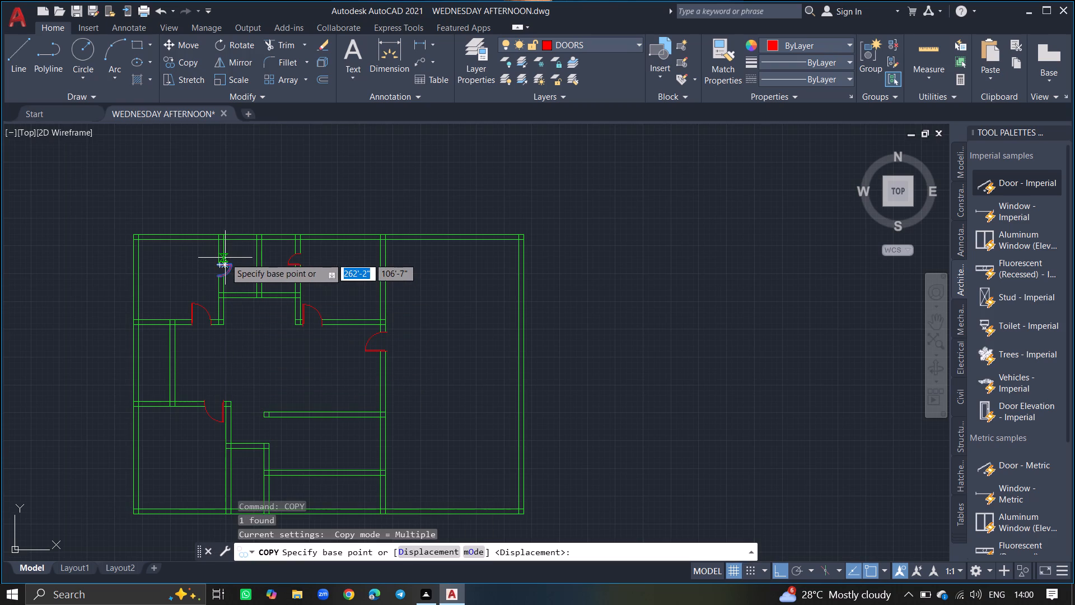
{"action": "left_click", "coordinate": [232, 268]}
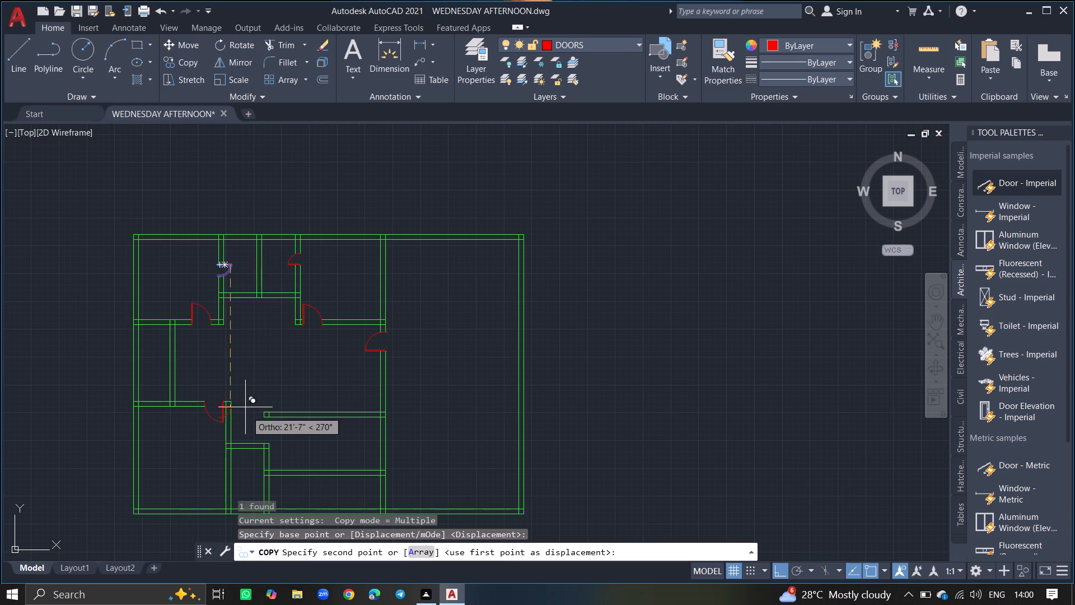
{"action": "scroll", "coordinate": [246, 480], "scroll_direction": "up", "scroll_amount": 3, "text": "ctrl"}
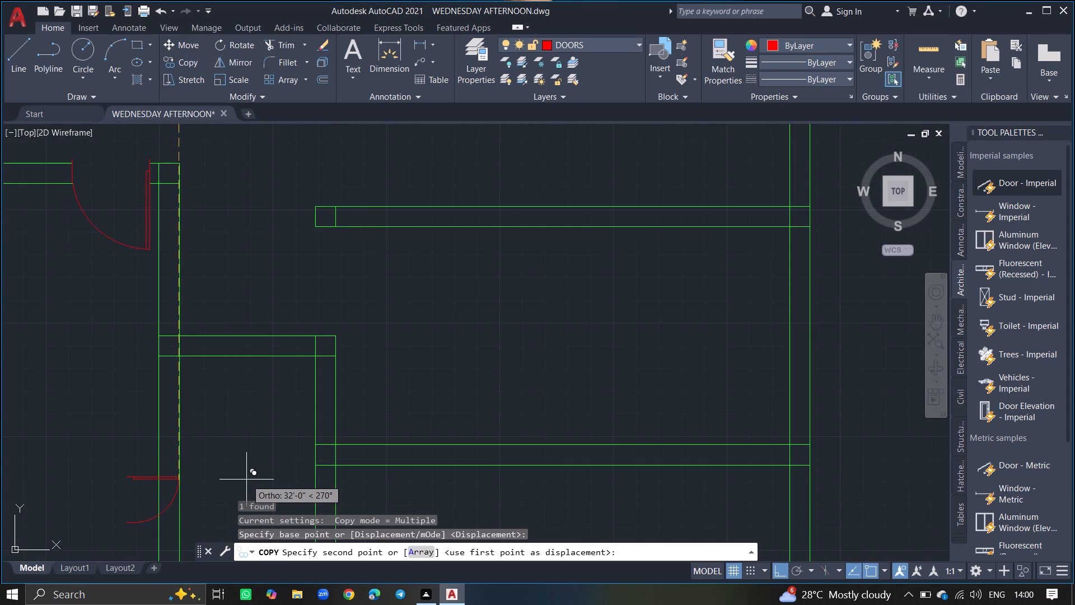
{"action": "key", "text": "F8"}
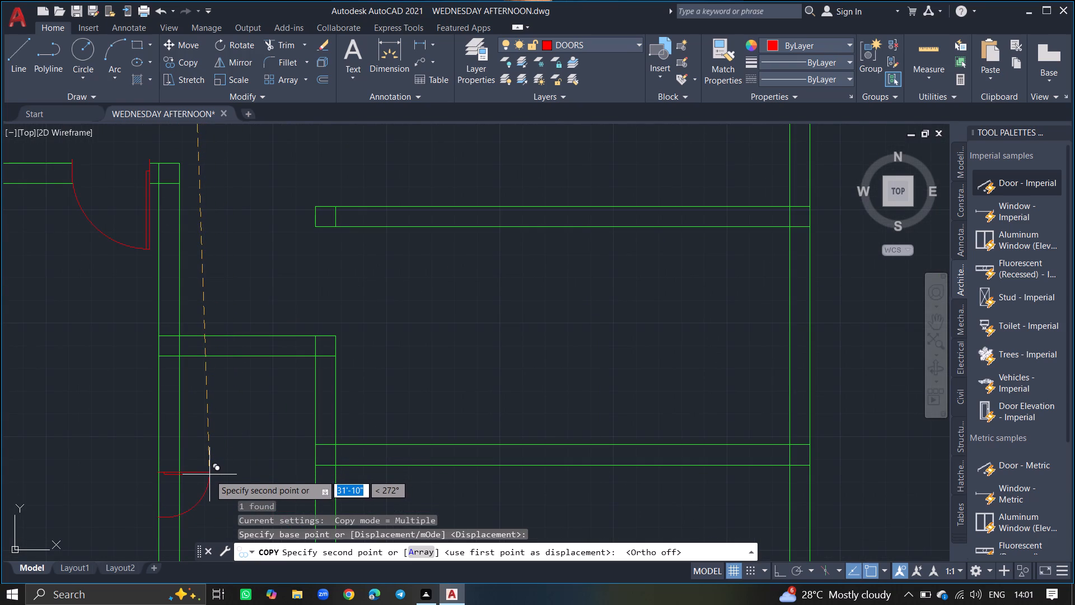
{"action": "left_click", "coordinate": [208, 474]}
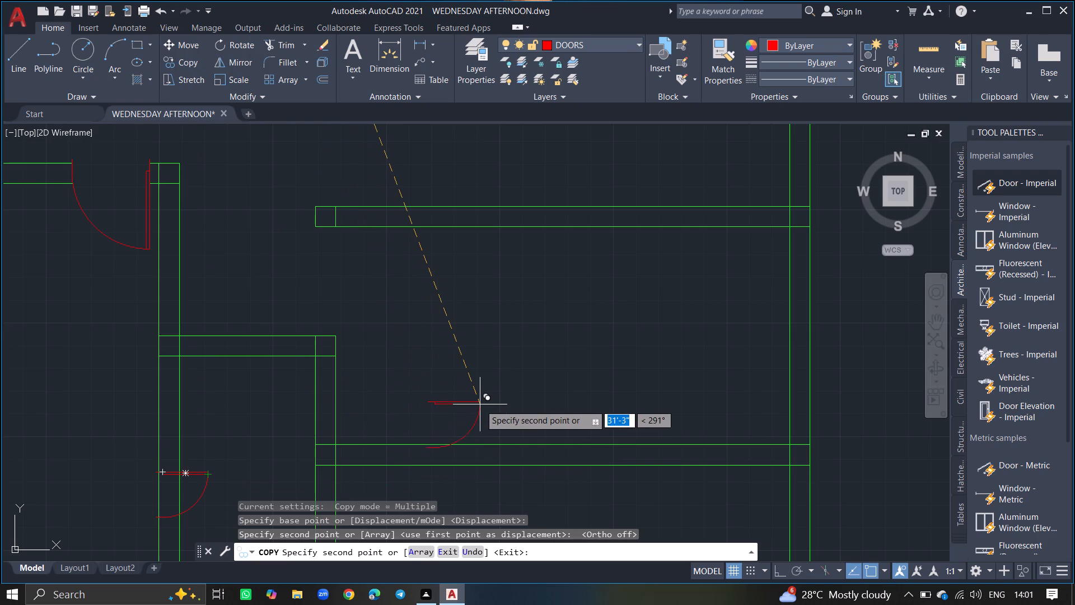
{"action": "left_click", "coordinate": [480, 404]}
{"action": "key", "text": "Return"}
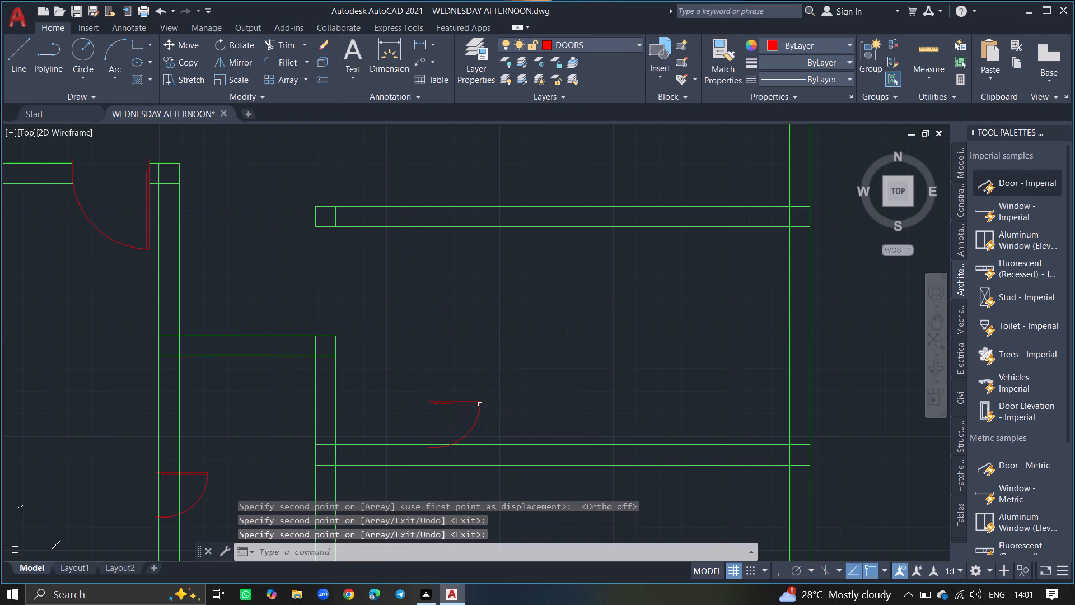
Rotate the door copy above the lower horizontal wall 270° about the free end of its leaf.
{"action": "left_click", "coordinate": [480, 404]}
{"action": "type", "text": "RO"}
{"action": "key", "text": "Return"}
{"action": "key", "text": "Return"}
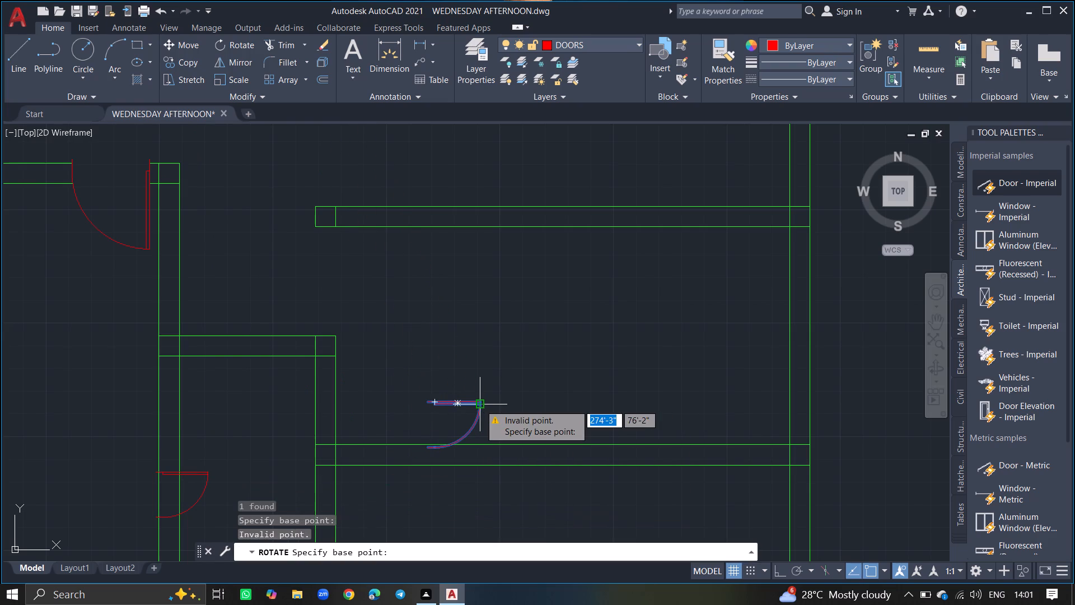
{"action": "left_click", "coordinate": [480, 404]}
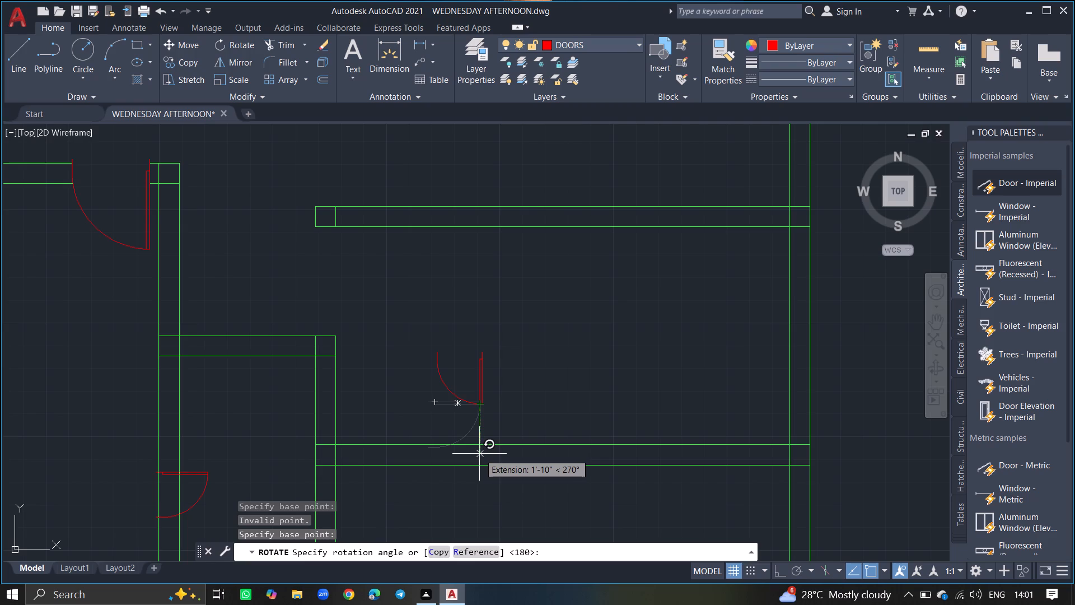
{"action": "left_click", "coordinate": [479, 454]}
Move the rotated door down into the lower horizontal wall so its jambs span the wall and it swings downward.
{"action": "left_click", "coordinate": [480, 394]}
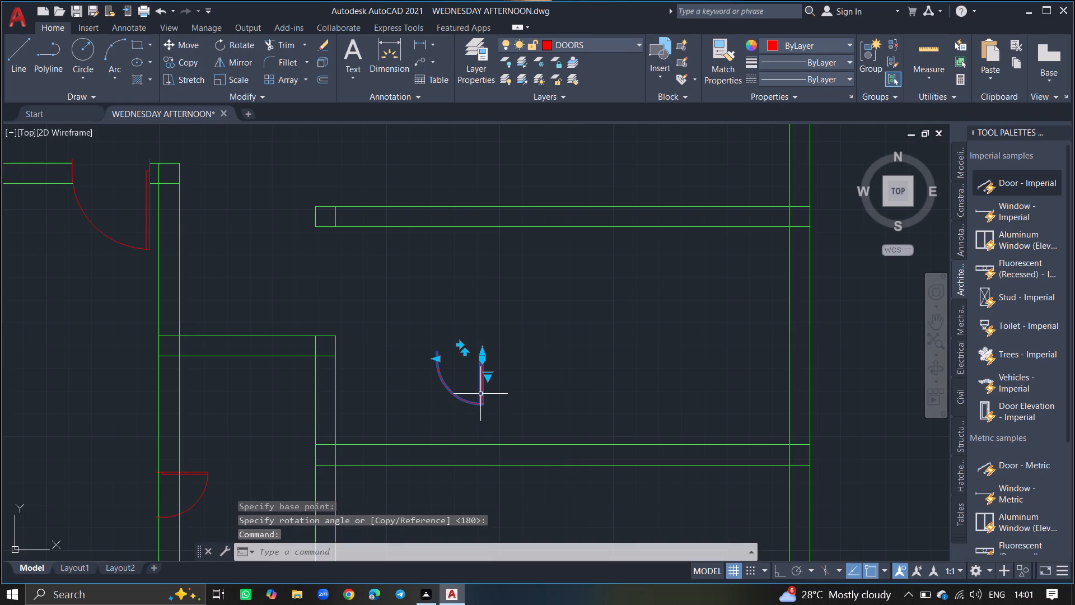
{"action": "type", "text": "MO"}
{"action": "type", "text": "VE"}
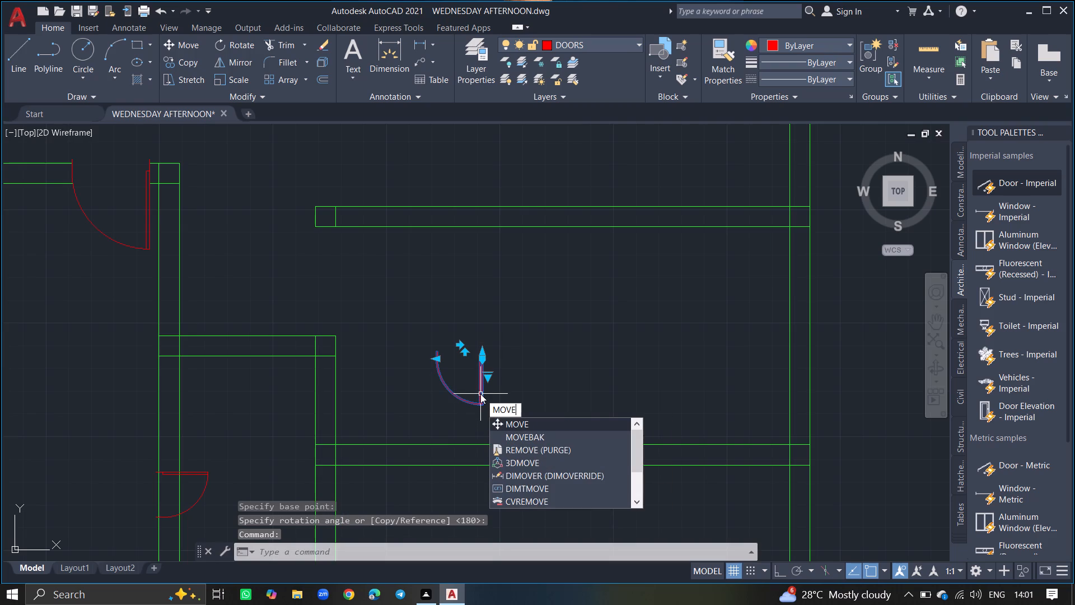
{"action": "key", "text": "Return"}
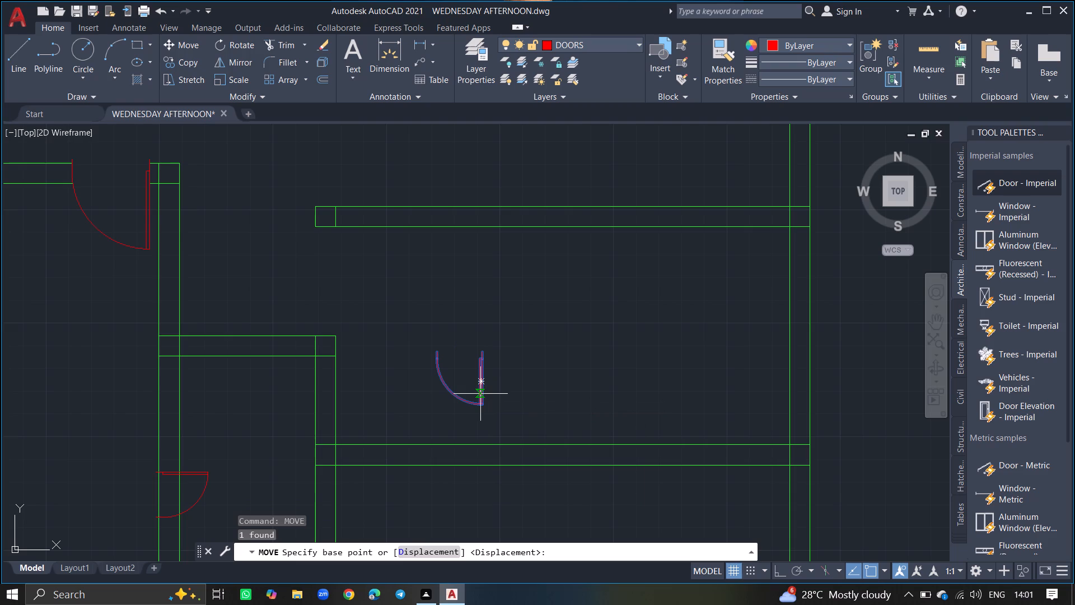
{"action": "left_click", "coordinate": [484, 384]}
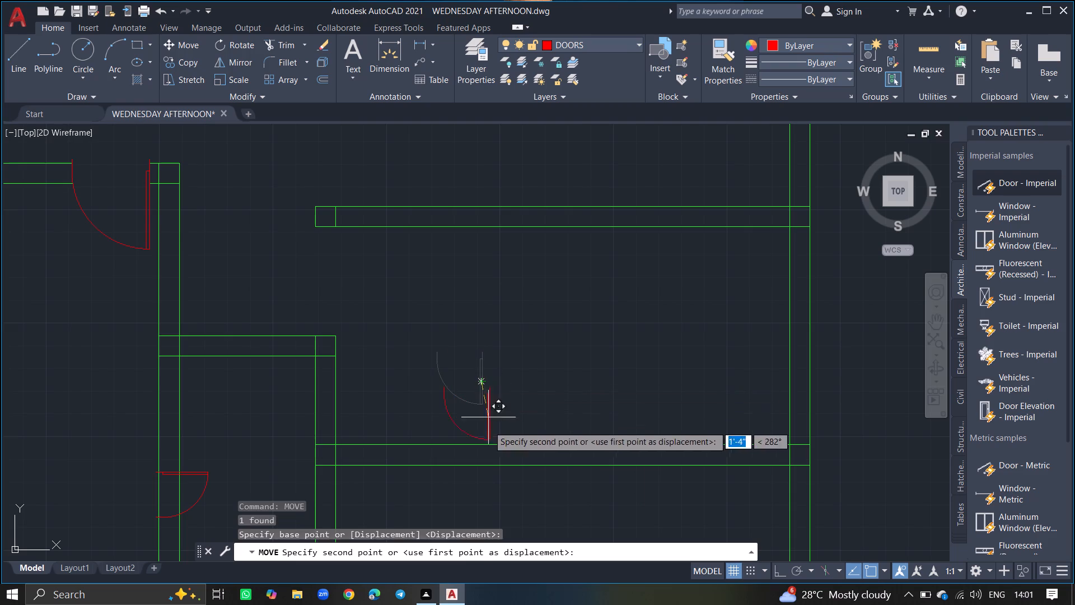
{"action": "scroll", "coordinate": [482, 473], "scroll_direction": "up", "scroll_amount": 4, "text": "ctrl"}
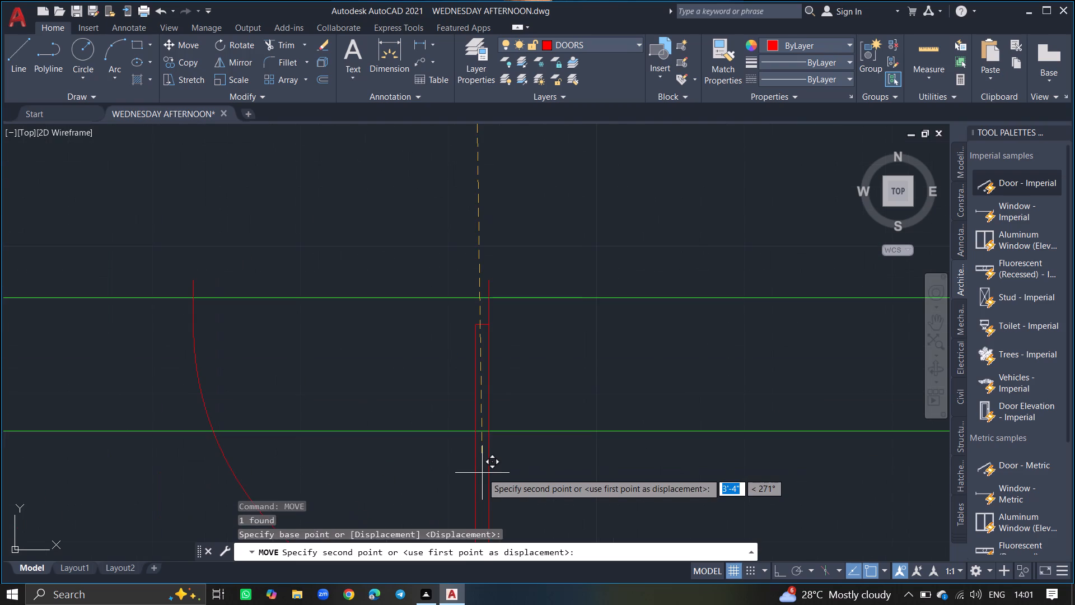
{"action": "left_click", "coordinate": [483, 479]}
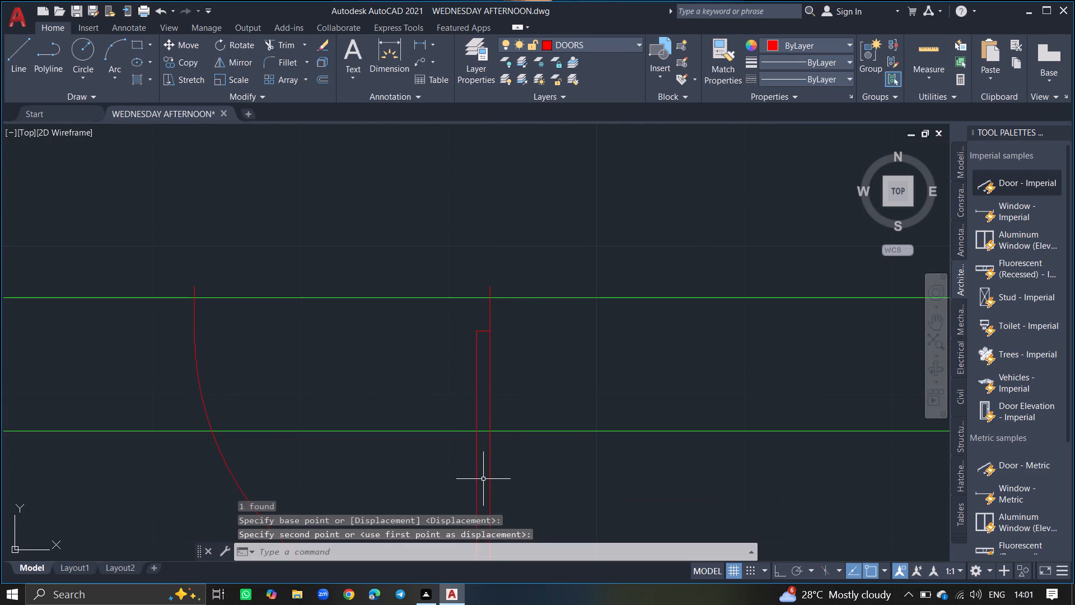
Trim both lines of the lower horizontal wall across the door opening, including the piece inside the door leaf.
{"action": "type", "text": "TRIM"}
{"action": "key", "text": "Return"}
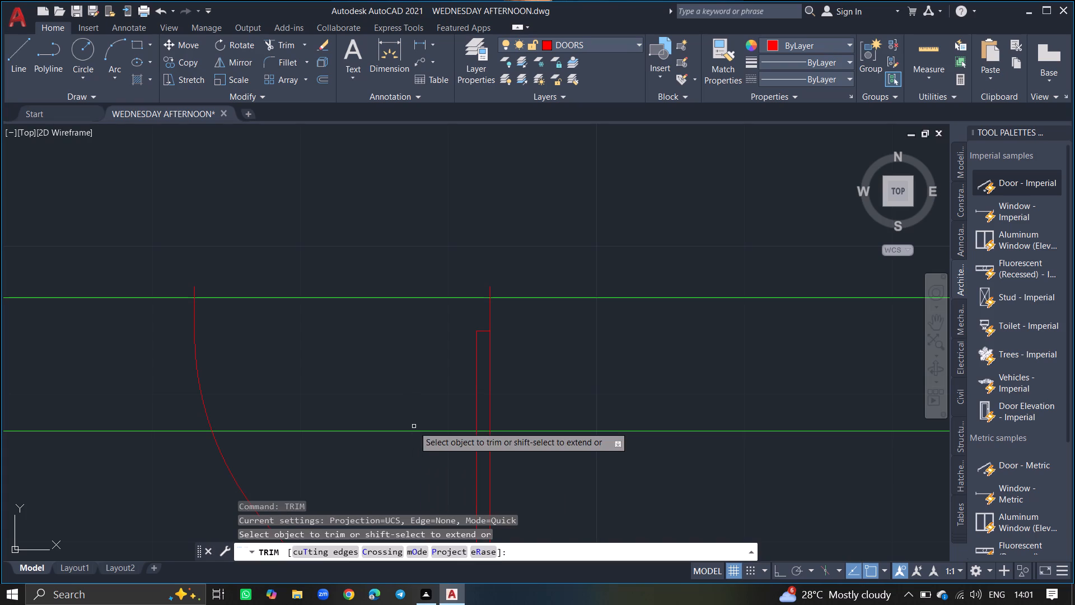
{"action": "left_click", "coordinate": [414, 431]}
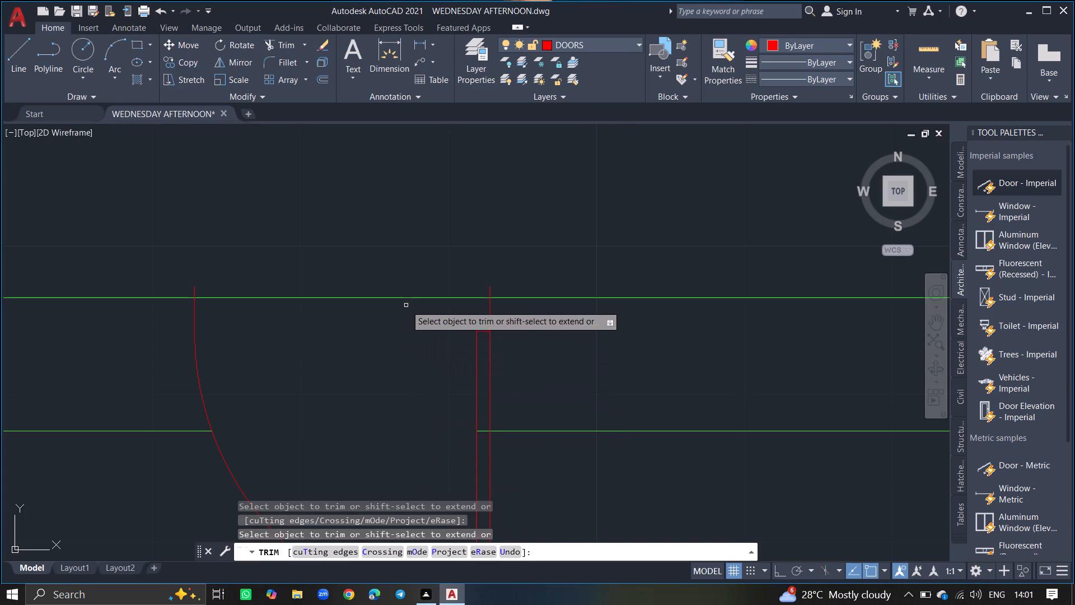
{"action": "left_click", "coordinate": [407, 299]}
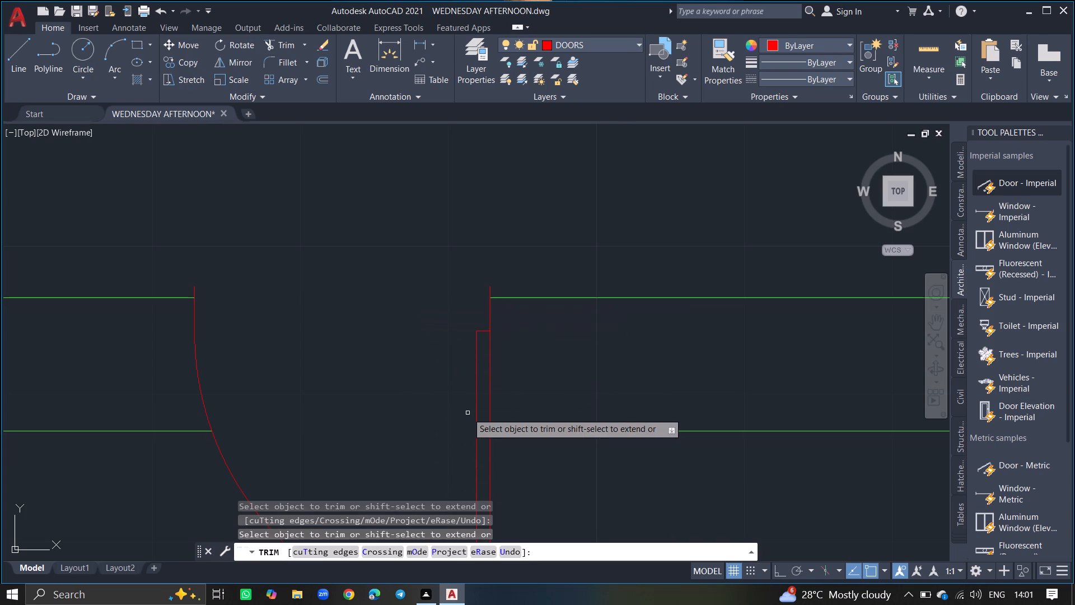
{"action": "left_click_drag", "start_coordinate": [480, 430], "coordinate": [450, 412]}
{"action": "key", "text": "Return"}
{"action": "scroll", "coordinate": [450, 412], "scroll_direction": "down", "scroll_amount": 4, "text": "ctrl"}
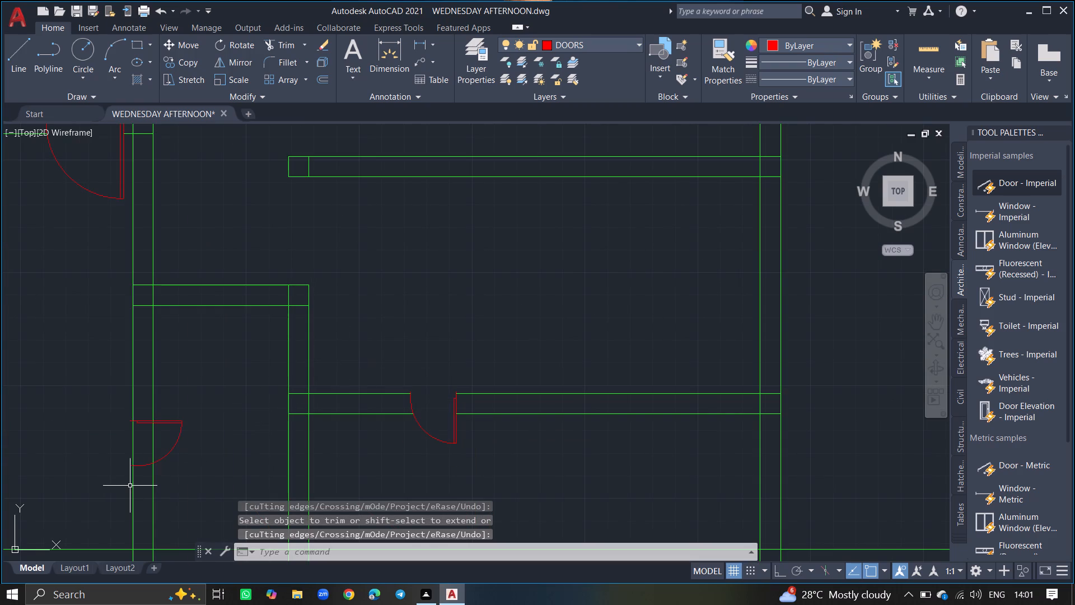
Trim both lines of the lower-left vertical wall across its new door opening, including the short piece inside the door leaf.
{"action": "scroll", "coordinate": [128, 483], "scroll_direction": "up", "scroll_amount": 3, "text": "ctrl"}
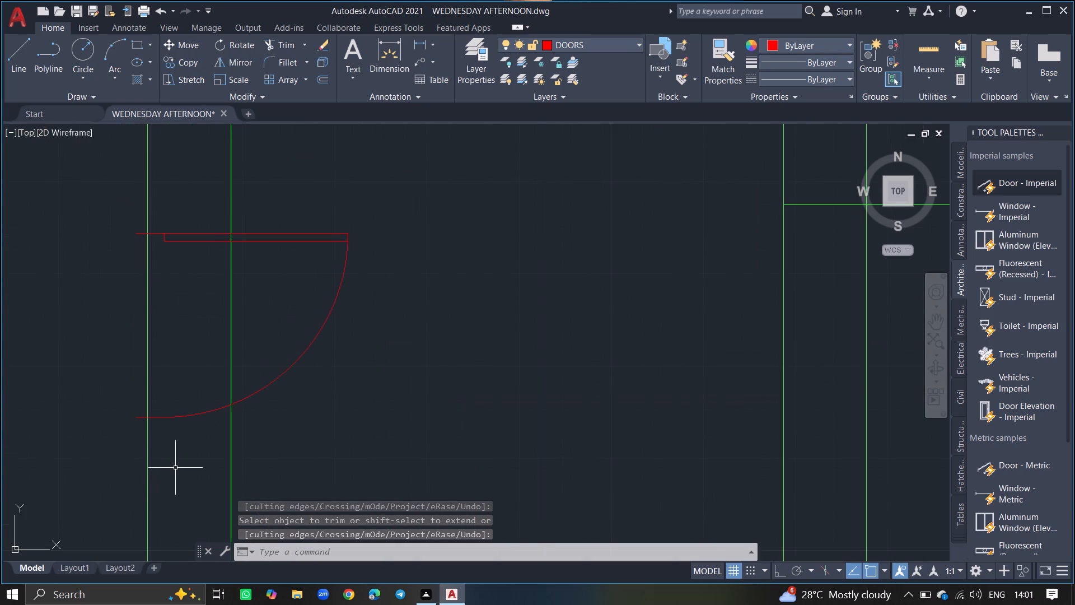
{"action": "type", "text": "TRIM"}
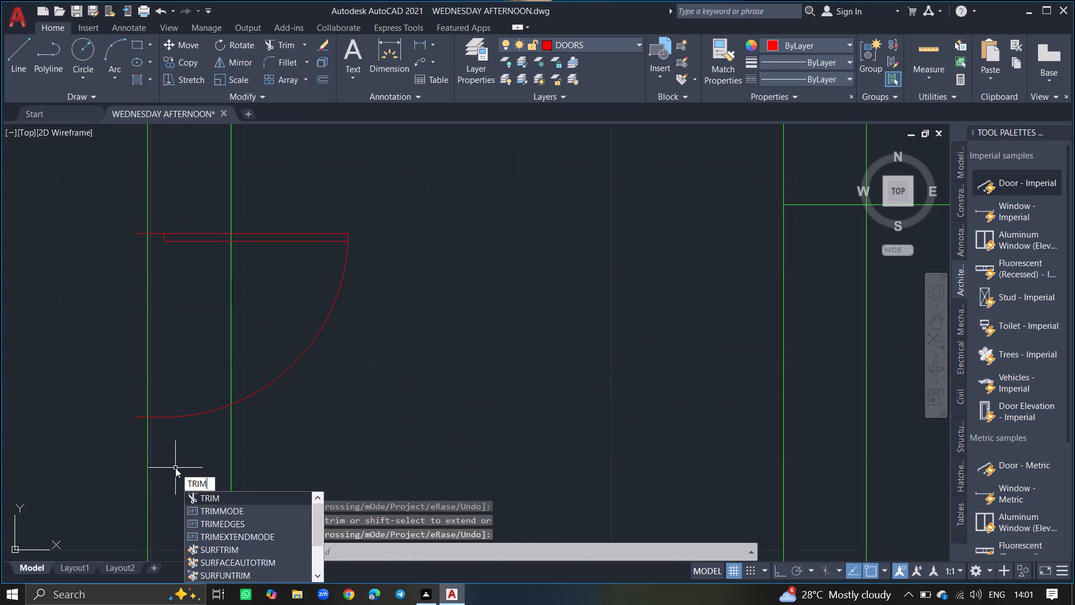
{"action": "key", "text": "Return"}
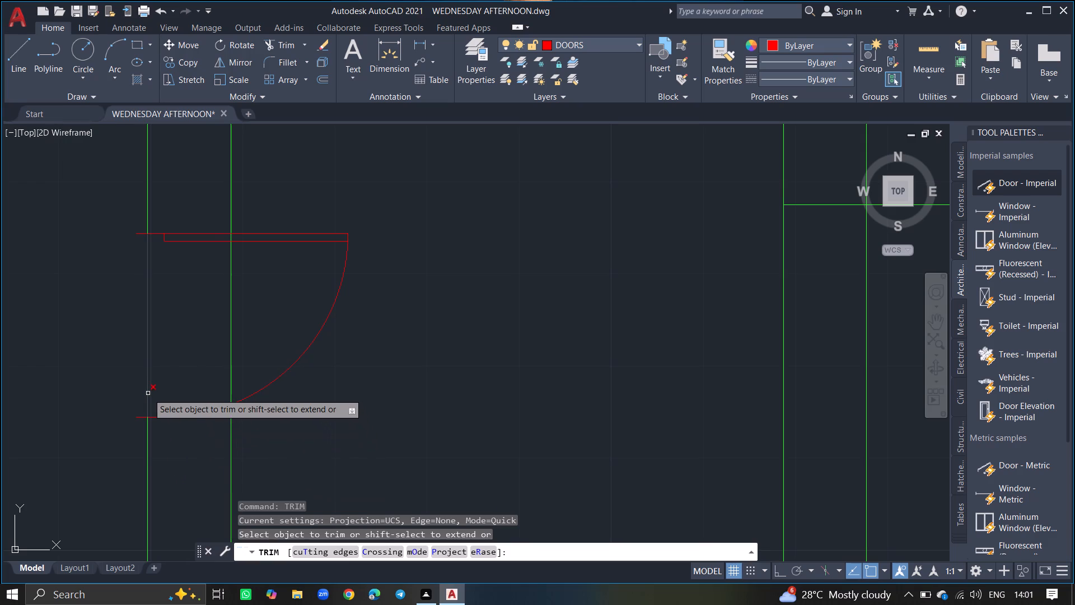
{"action": "left_click", "coordinate": [148, 393]}
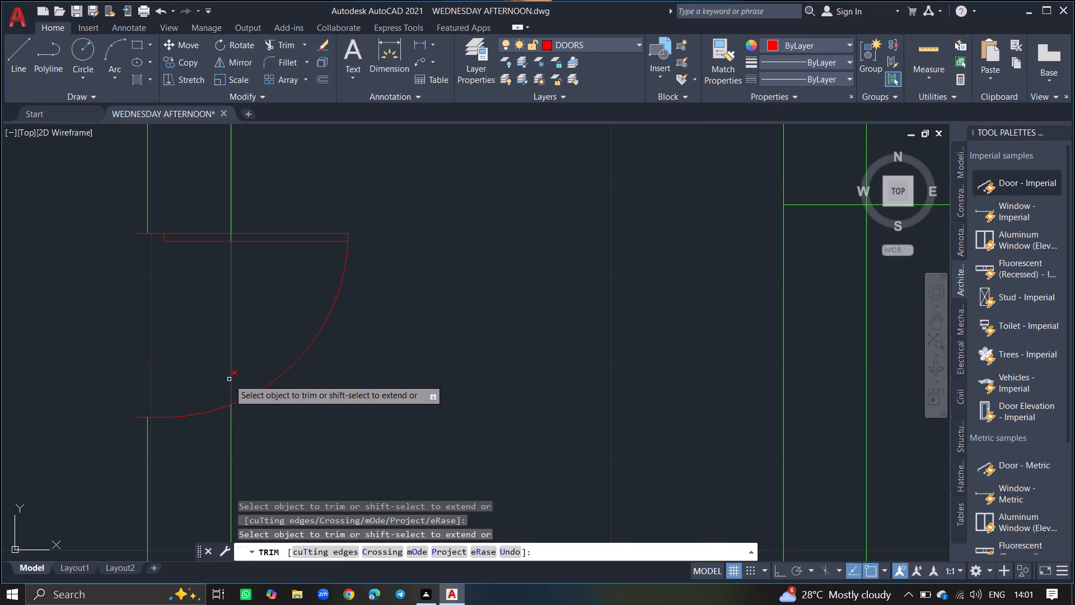
{"action": "left_click", "coordinate": [229, 379]}
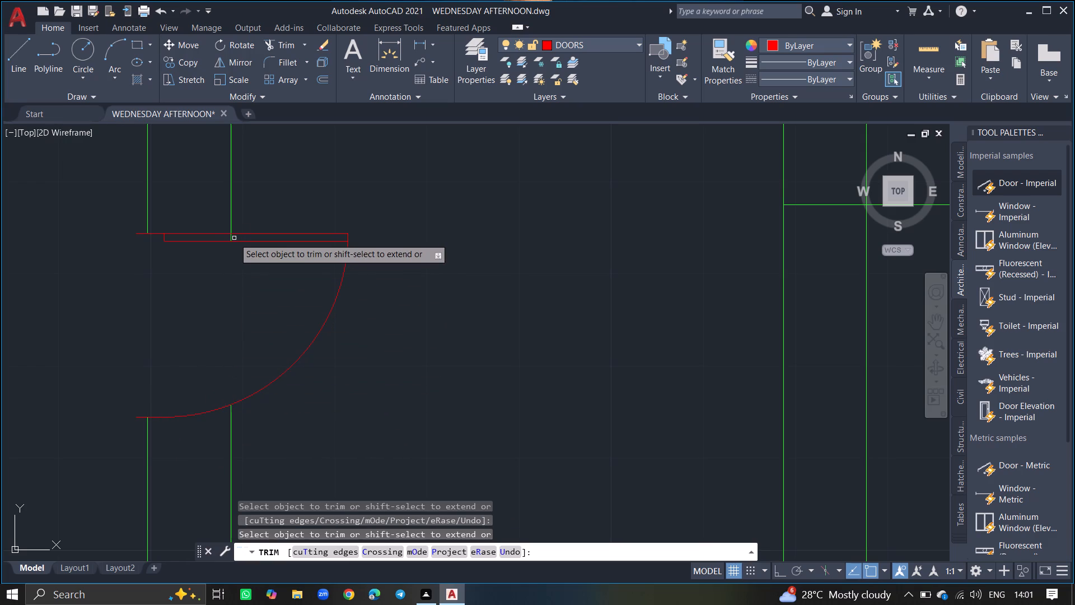
{"action": "scroll", "coordinate": [231, 237], "scroll_direction": "up", "scroll_amount": 5, "text": "ctrl"}
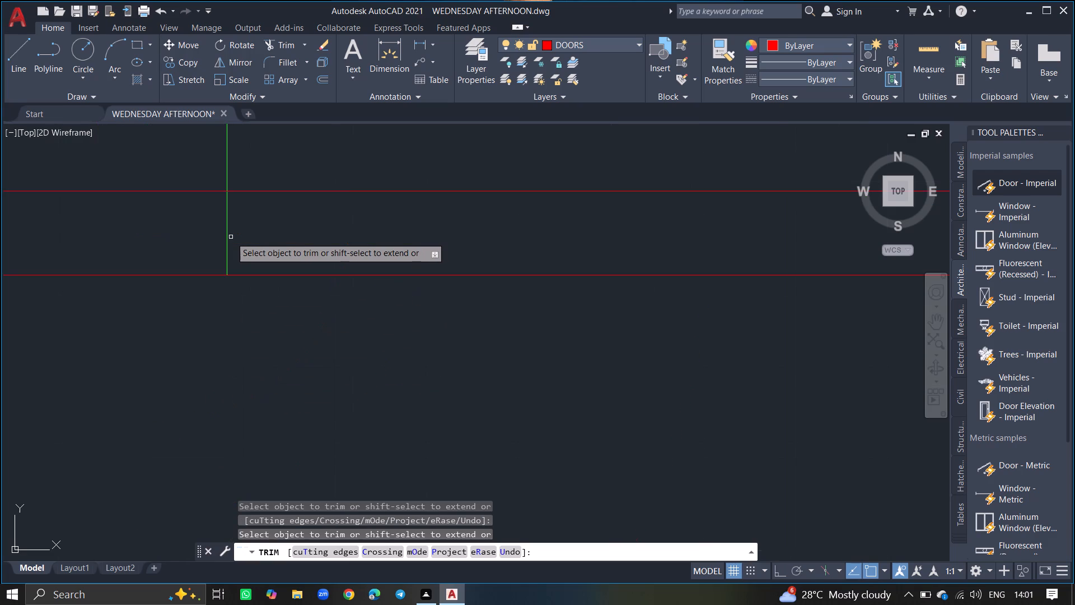
{"action": "left_click", "coordinate": [228, 236]}
{"action": "key", "text": "Return"}
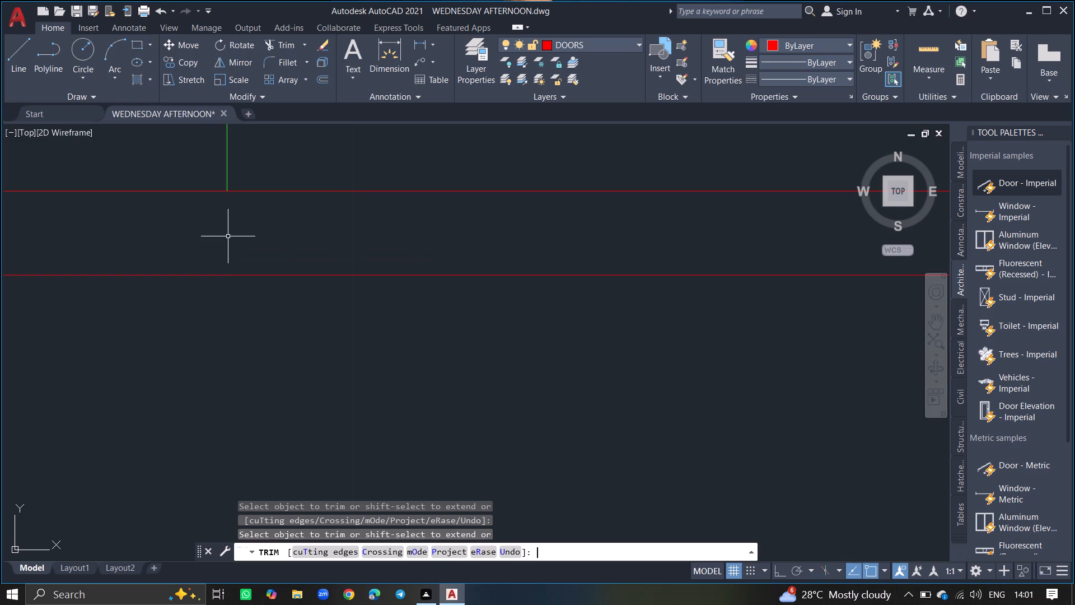
{"action": "scroll", "coordinate": [228, 236], "scroll_direction": "down", "scroll_amount": 7, "text": "ctrl"}
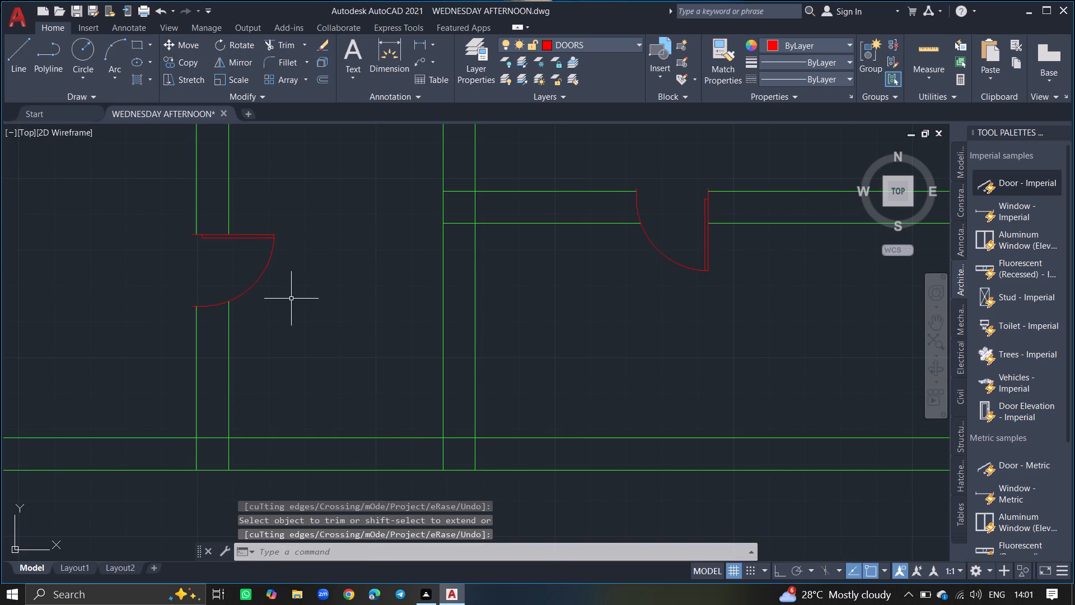
Make SHUTTER the current layer and close the layer manager.
{"action": "scroll", "coordinate": [292, 299], "scroll_direction": "down", "scroll_amount": 4, "text": "ctrl"}
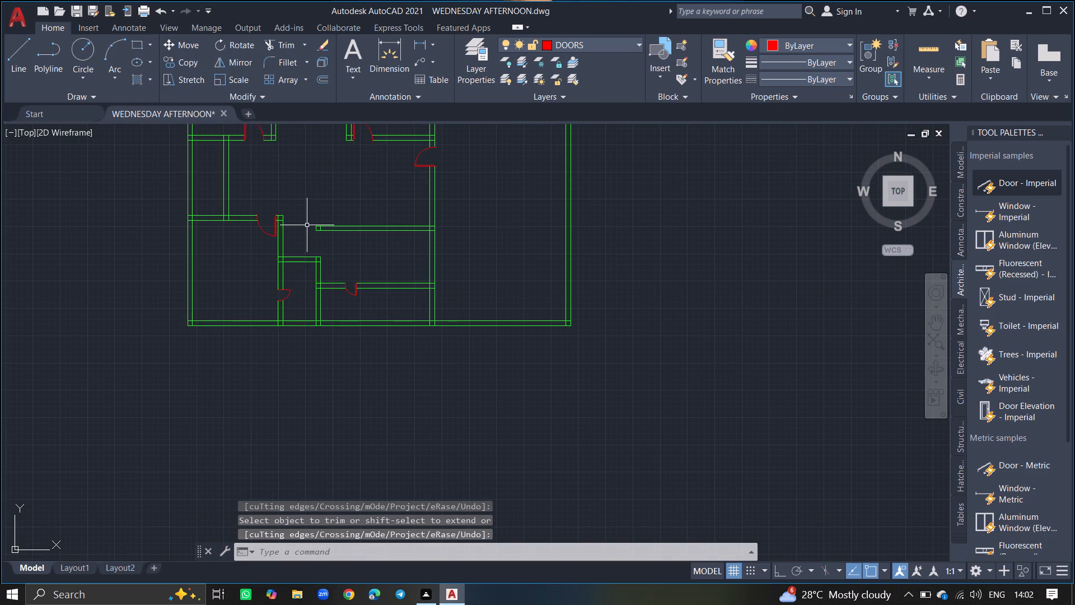
{"action": "scroll", "coordinate": [307, 225], "scroll_direction": "down", "scroll_amount": 2, "text": "ctrl"}
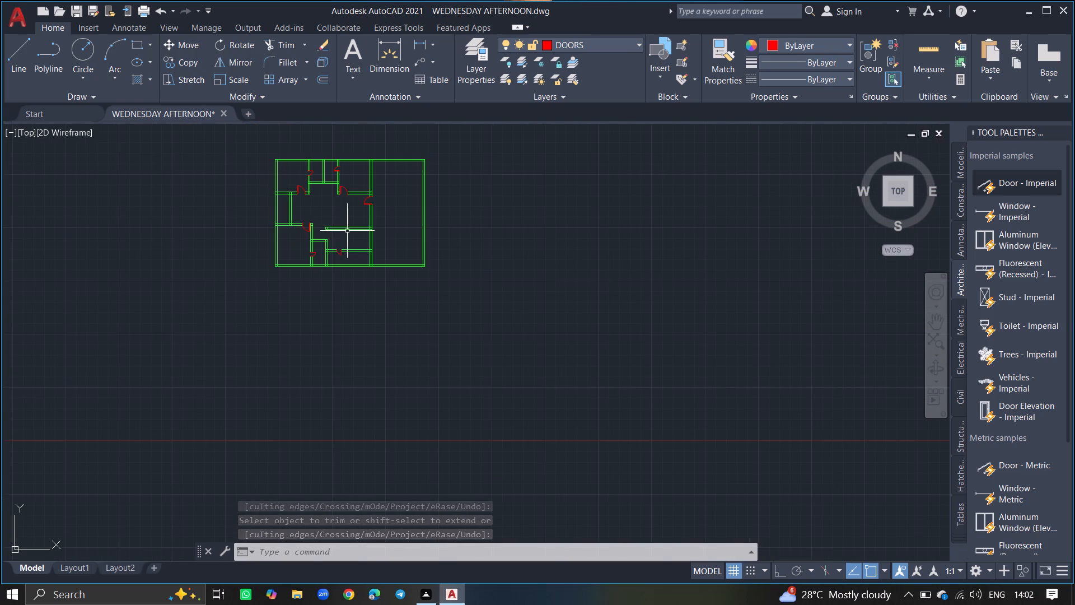
{"action": "left_click", "coordinate": [478, 76]}
{"action": "left_click_drag", "start_coordinate": [376, 145], "coordinate": [269, 215]}
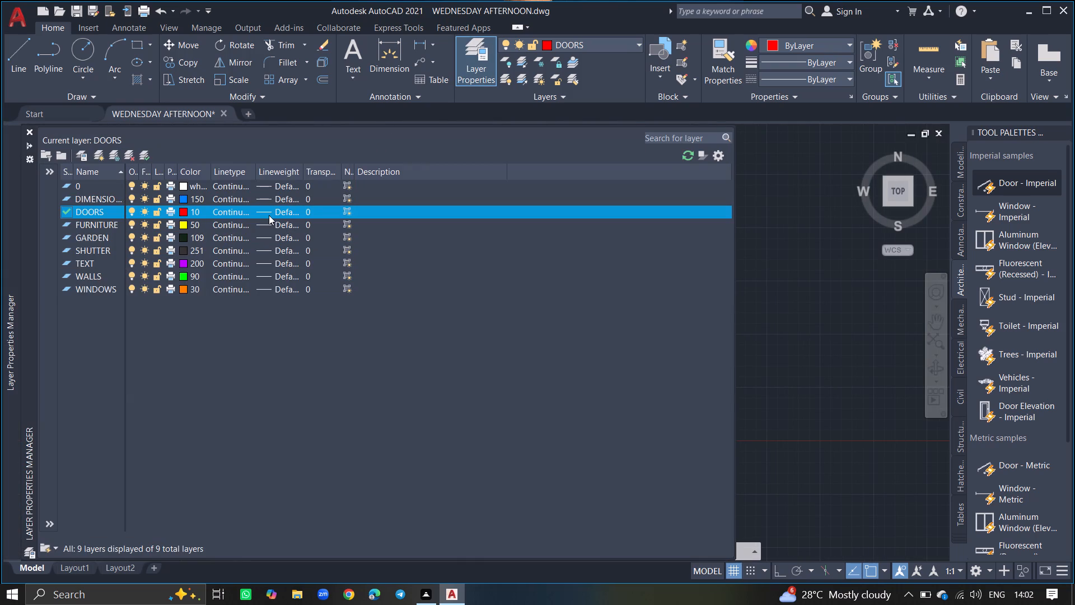
{"action": "double_click", "coordinate": [103, 250]}
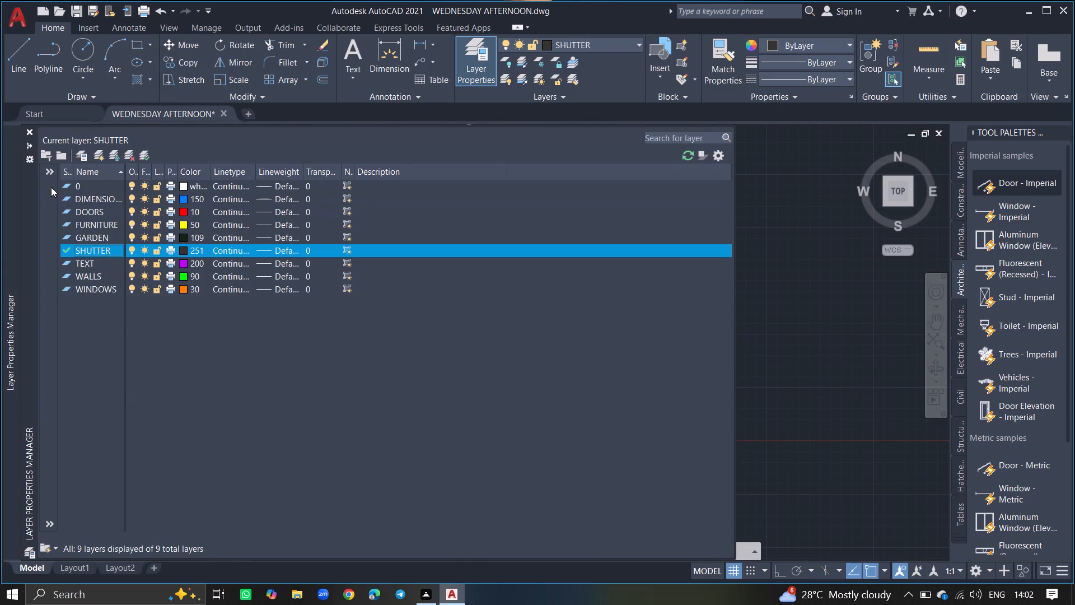
{"action": "left_click", "coordinate": [27, 129]}
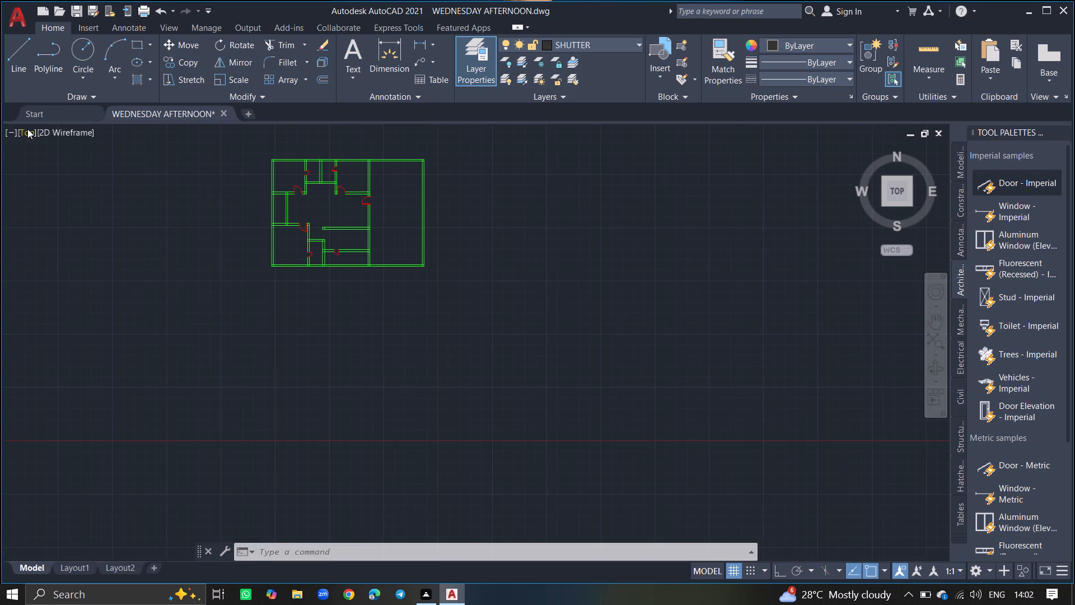
With Ortho on, draw a line along the bottom wall's outer edge between the inner faces of the 20' extension's side walls.
{"action": "scroll", "coordinate": [371, 259], "scroll_direction": "up", "scroll_amount": 6, "text": "ctrl"}
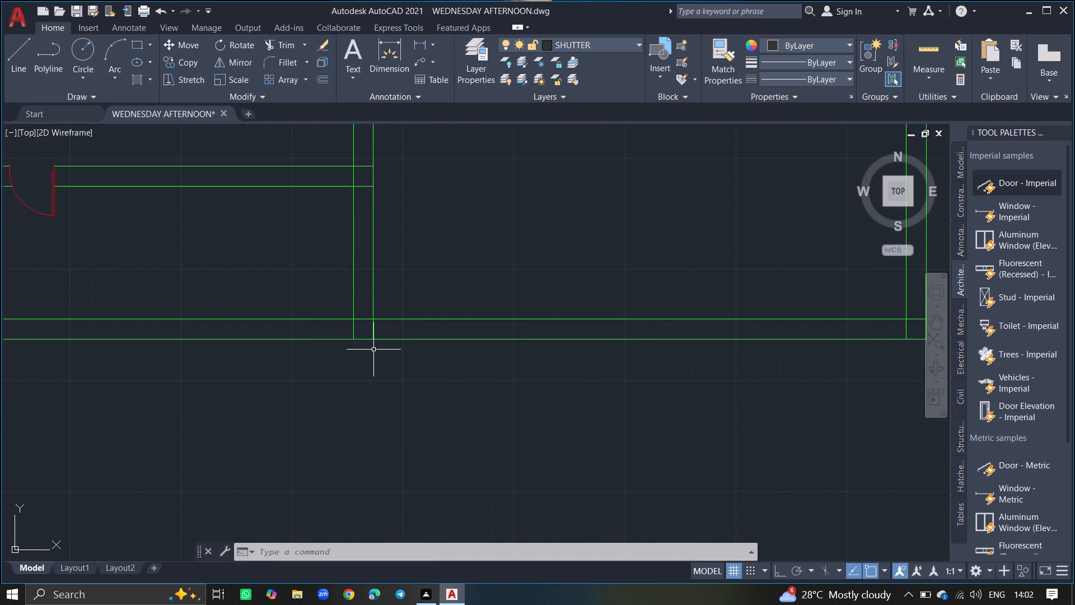
{"action": "key", "text": "l"}
{"action": "key", "text": "Return"}
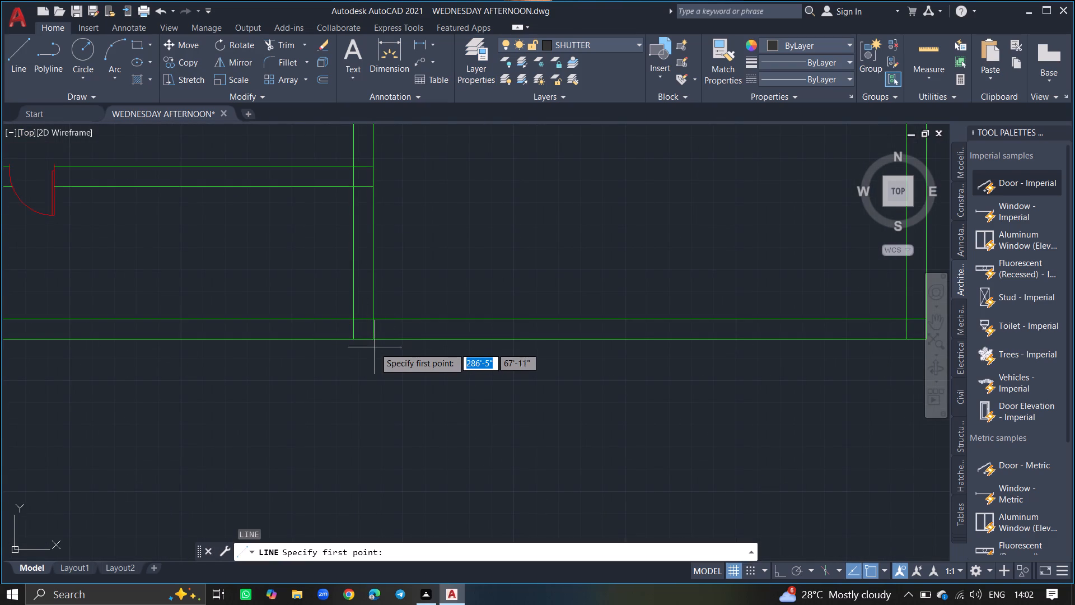
{"action": "left_click", "coordinate": [375, 340]}
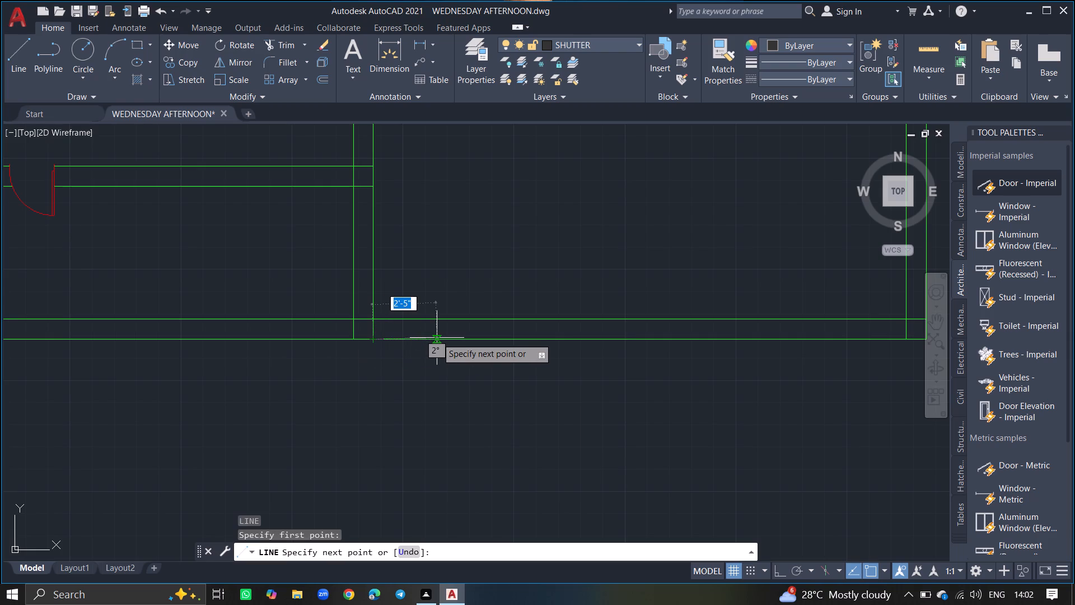
{"action": "key", "text": "F8"}
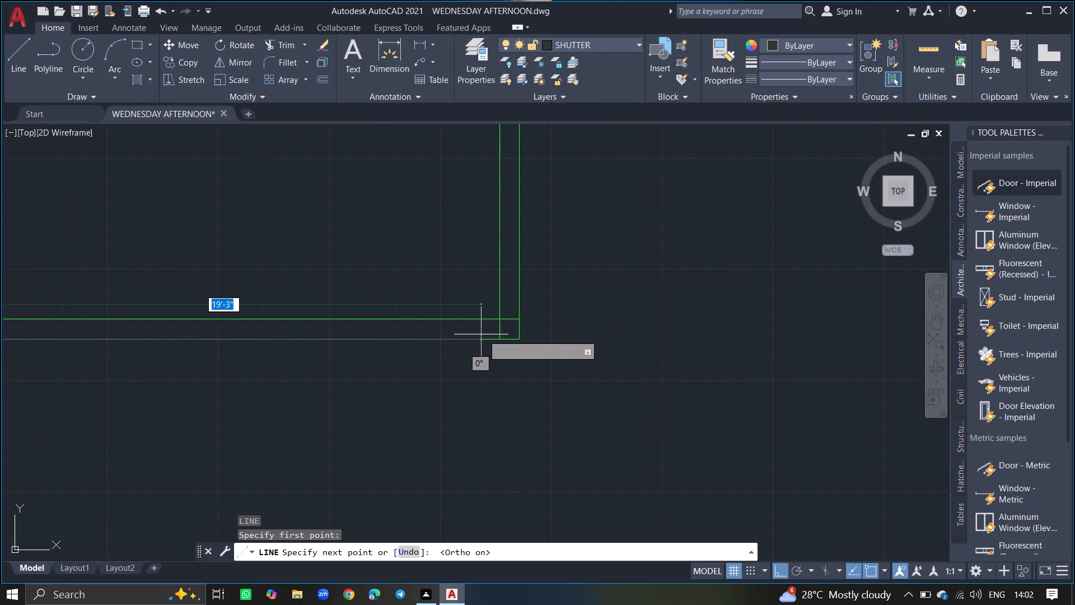
{"action": "left_click", "coordinate": [498, 335]}
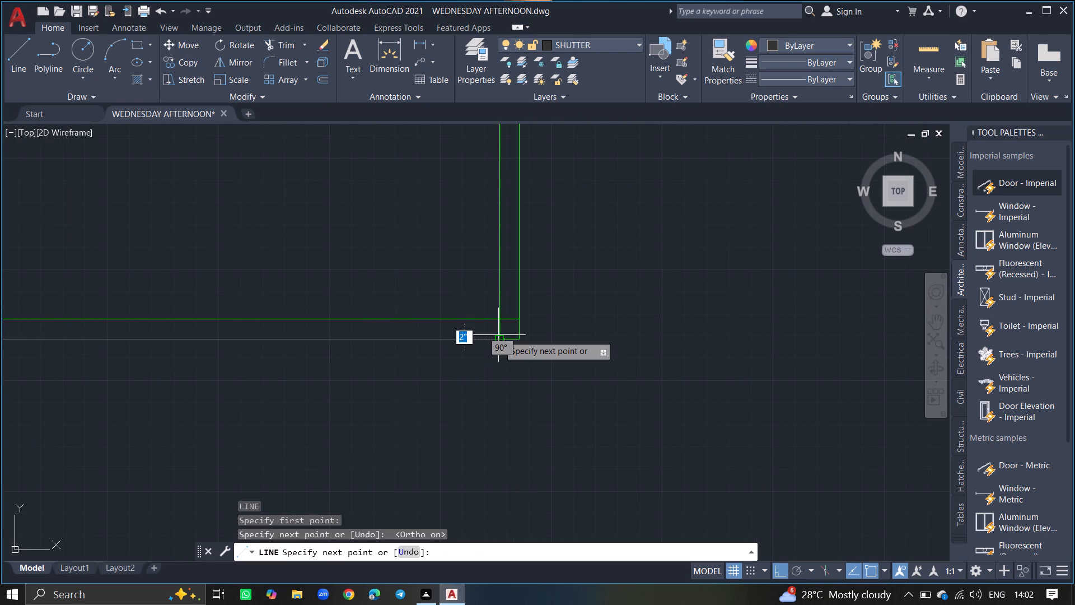
{"action": "key", "text": "Return"}
Offset the shutter line downward at 1' spacing three times, each copy taken from the previous one.
{"action": "left_click_drag", "start_coordinate": [493, 339], "coordinate": [485, 384]}
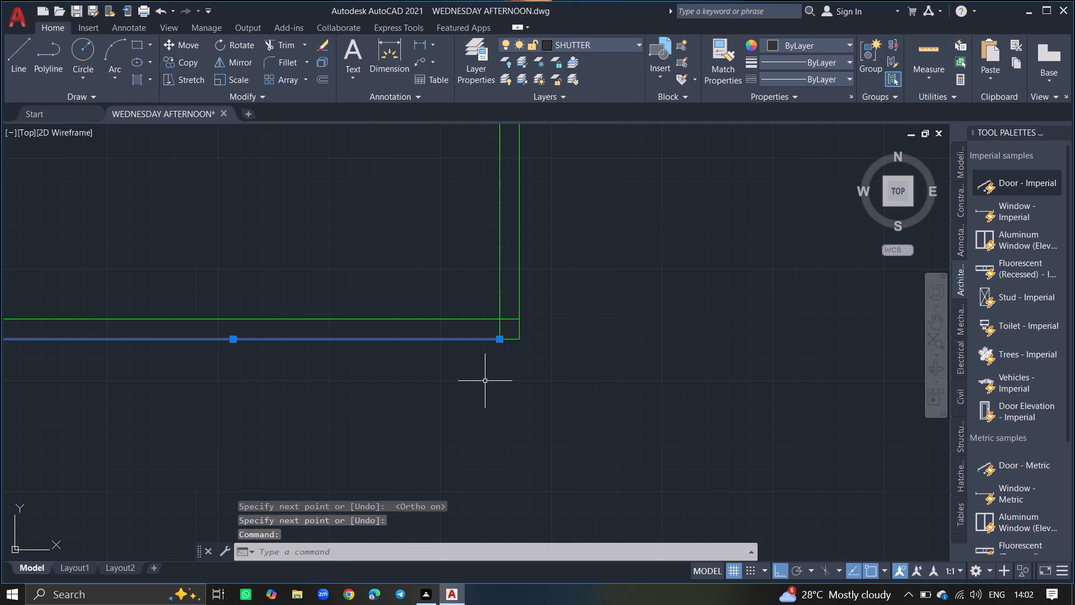
{"action": "type", "text": "OFFSET"}
{"action": "key", "text": "Return"}
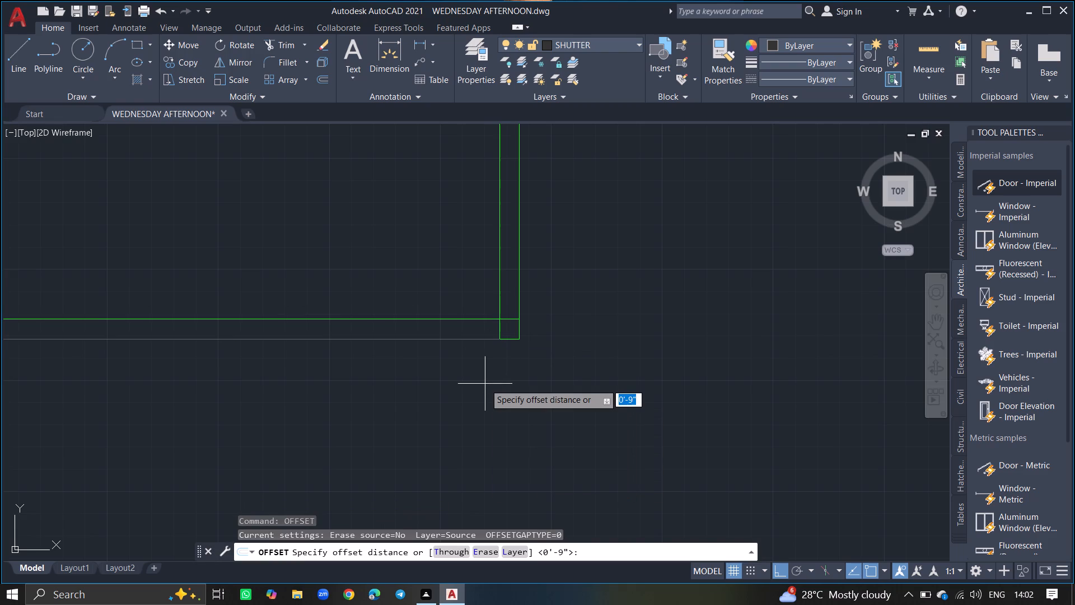
{"action": "key", "text": "1"}
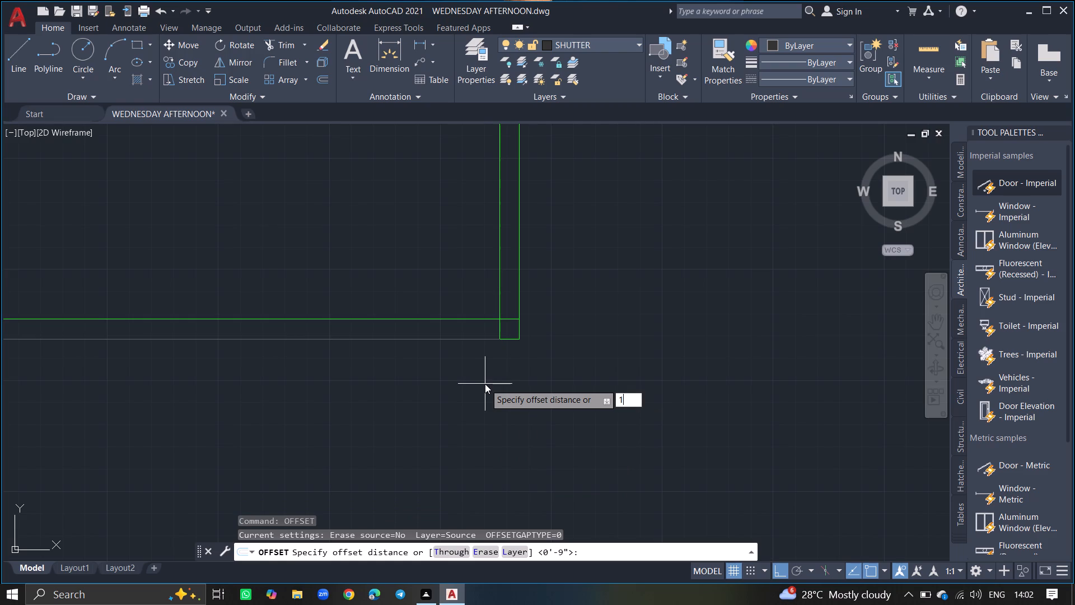
{"action": "key", "text": "apostrophe"}
{"action": "key", "text": "Return"}
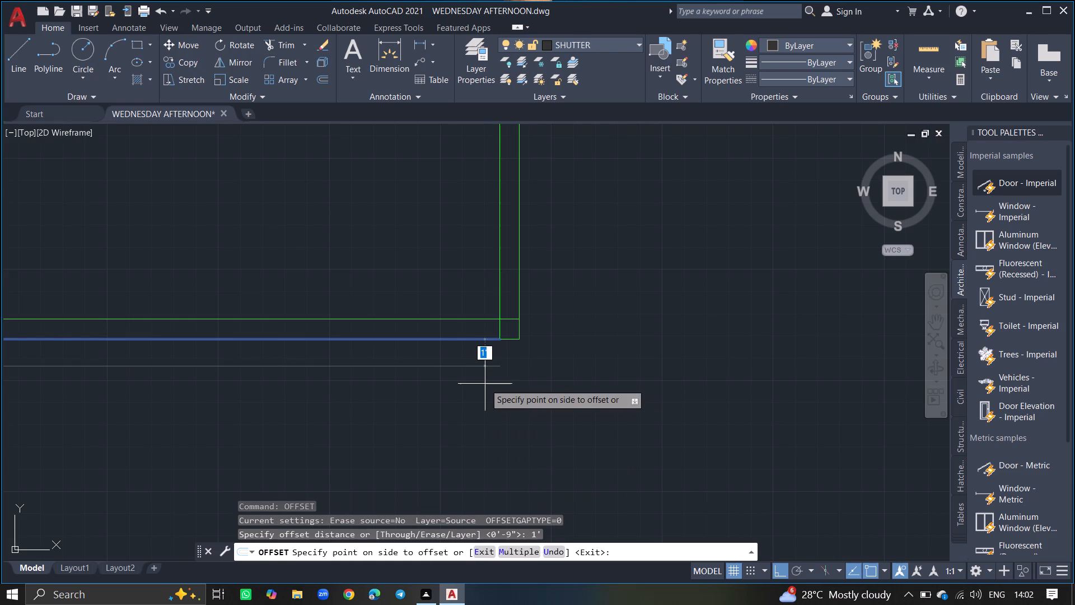
{"action": "left_click", "coordinate": [489, 408]}
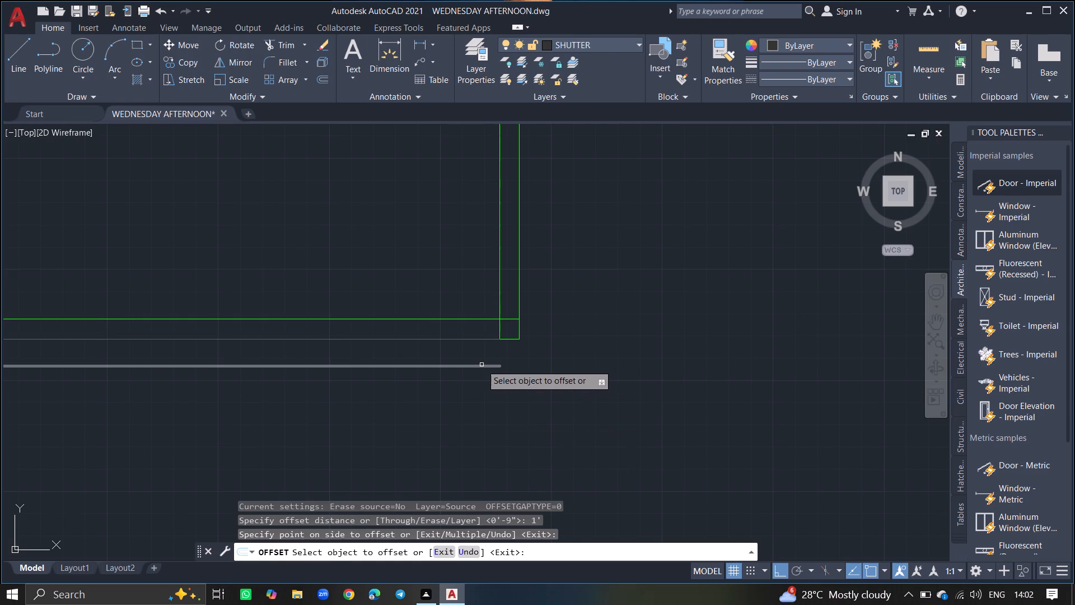
{"action": "left_click_drag", "start_coordinate": [482, 365], "coordinate": [482, 399]}
{"action": "left_click", "coordinate": [482, 399]}
{"action": "scroll", "coordinate": [482, 399], "scroll_direction": "down", "scroll_amount": 4, "text": "ctrl"}
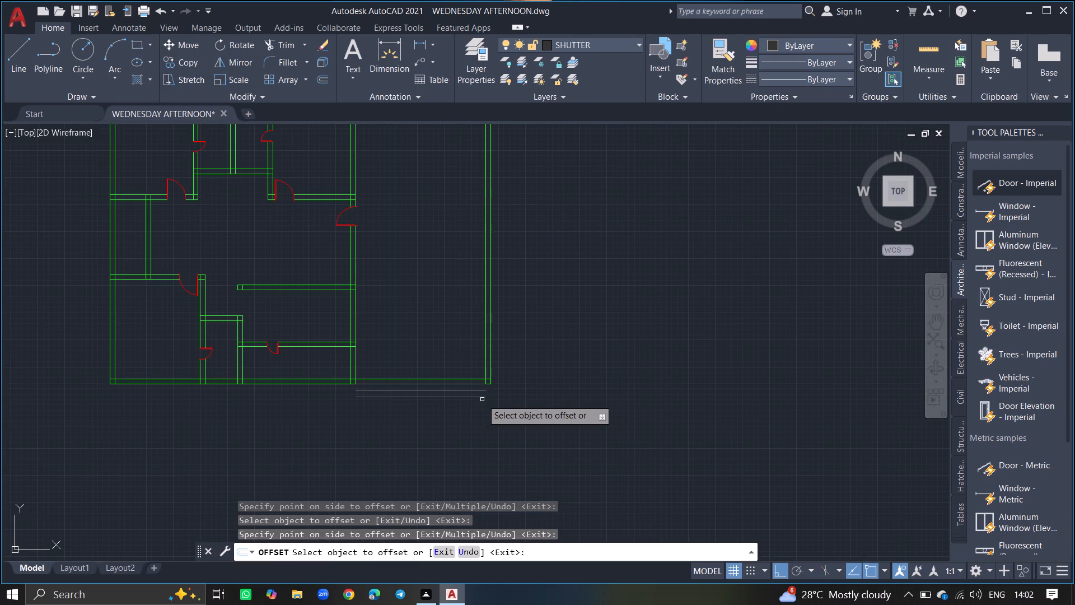
{"action": "left_click_drag", "start_coordinate": [482, 398], "coordinate": [479, 414]}
{"action": "left_click", "coordinate": [479, 414]}
Add five more 1' offsets below the lowest shutter line, making eight offset lines in total, and end Offset.
{"action": "scroll", "coordinate": [479, 414], "scroll_direction": "up", "scroll_amount": 6, "text": "ctrl"}
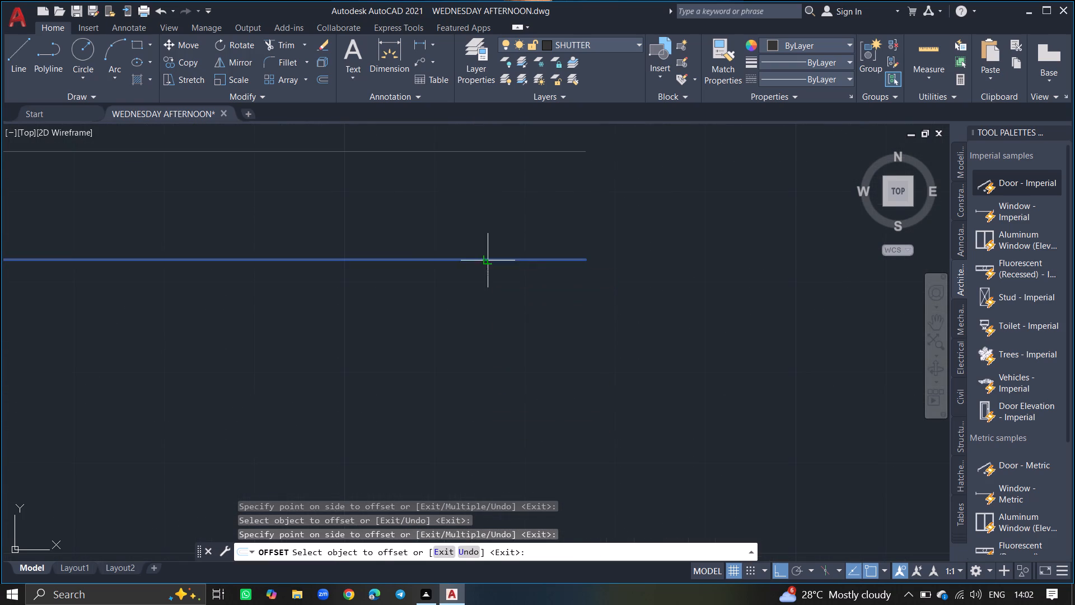
{"action": "left_click", "coordinate": [488, 260]}
{"action": "left_click", "coordinate": [479, 312]}
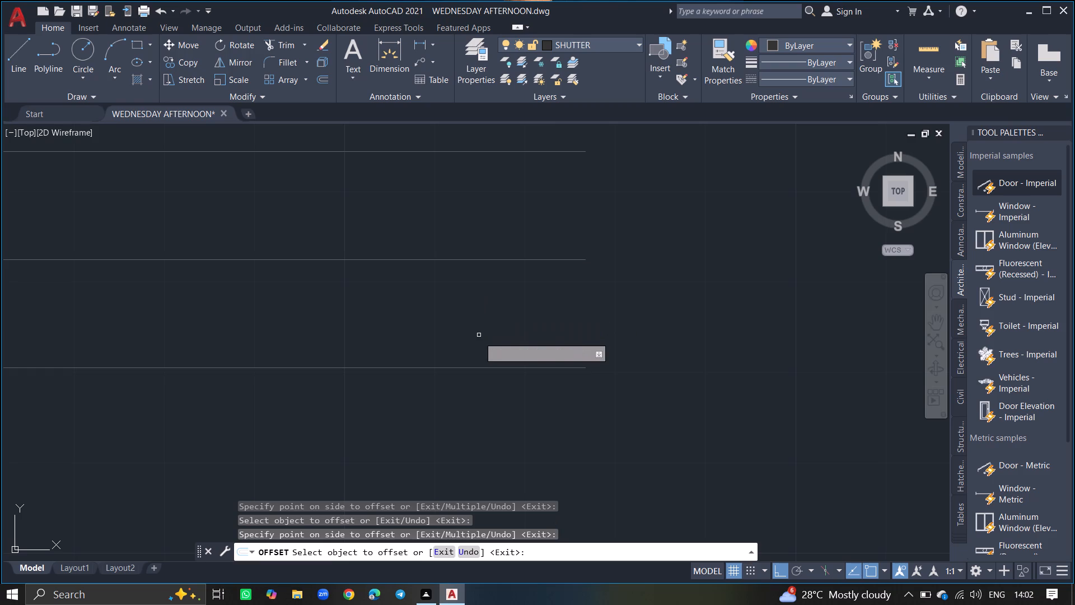
{"action": "scroll", "coordinate": [479, 339], "scroll_direction": "down", "scroll_amount": 3, "text": "ctrl"}
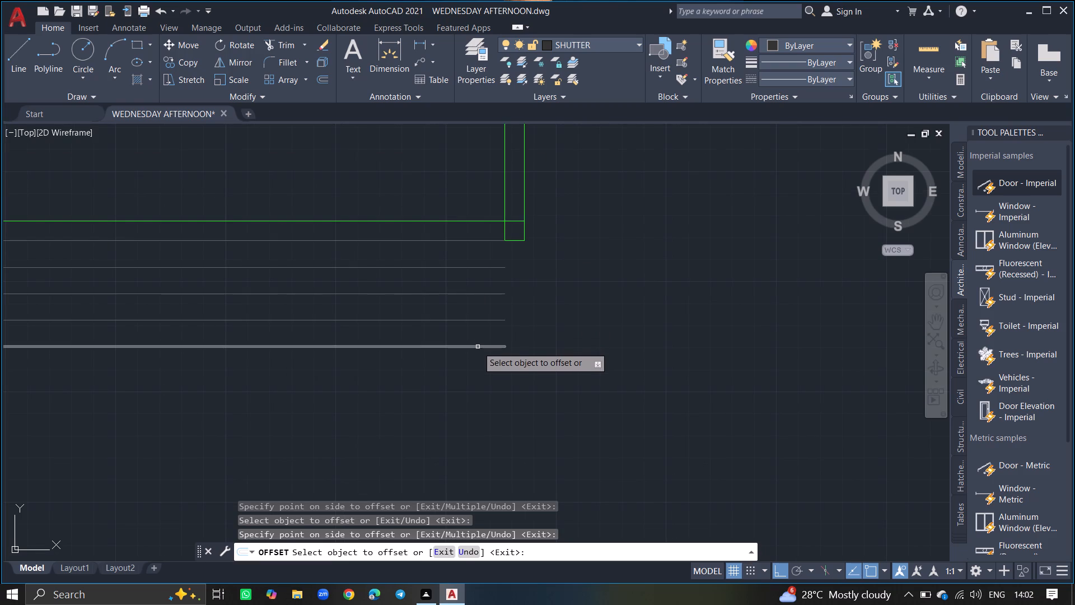
{"action": "left_click_drag", "start_coordinate": [478, 347], "coordinate": [476, 381]}
{"action": "left_click", "coordinate": [476, 381]}
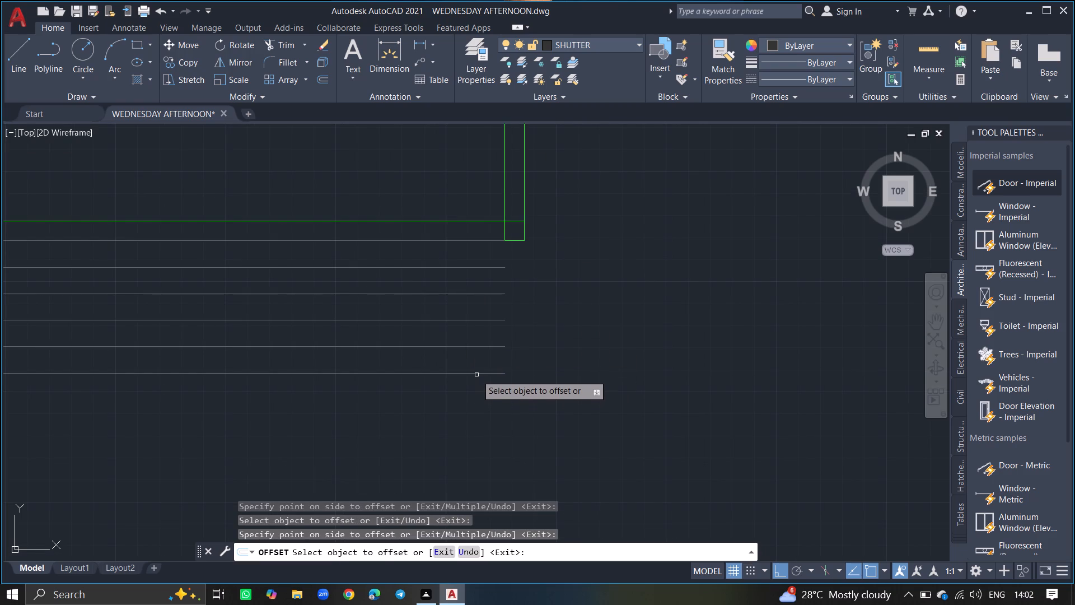
{"action": "left_click_drag", "start_coordinate": [476, 373], "coordinate": [475, 425]}
{"action": "left_click", "coordinate": [475, 425]}
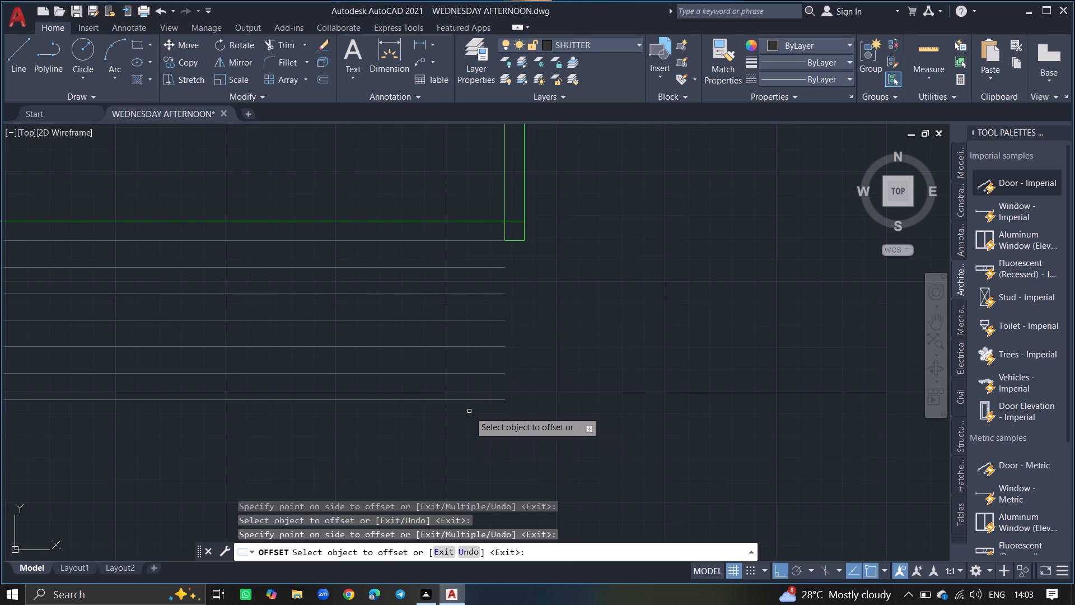
{"action": "left_click", "coordinate": [464, 399]}
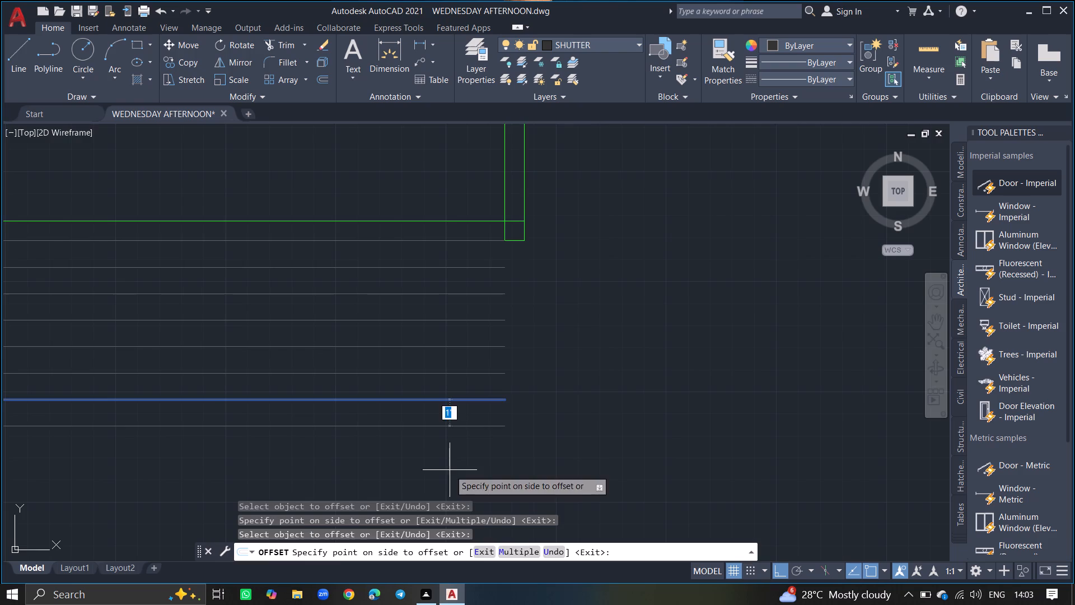
{"action": "left_click", "coordinate": [450, 470]}
{"action": "scroll", "coordinate": [450, 470], "scroll_direction": "down", "scroll_amount": 3, "text": "ctrl"}
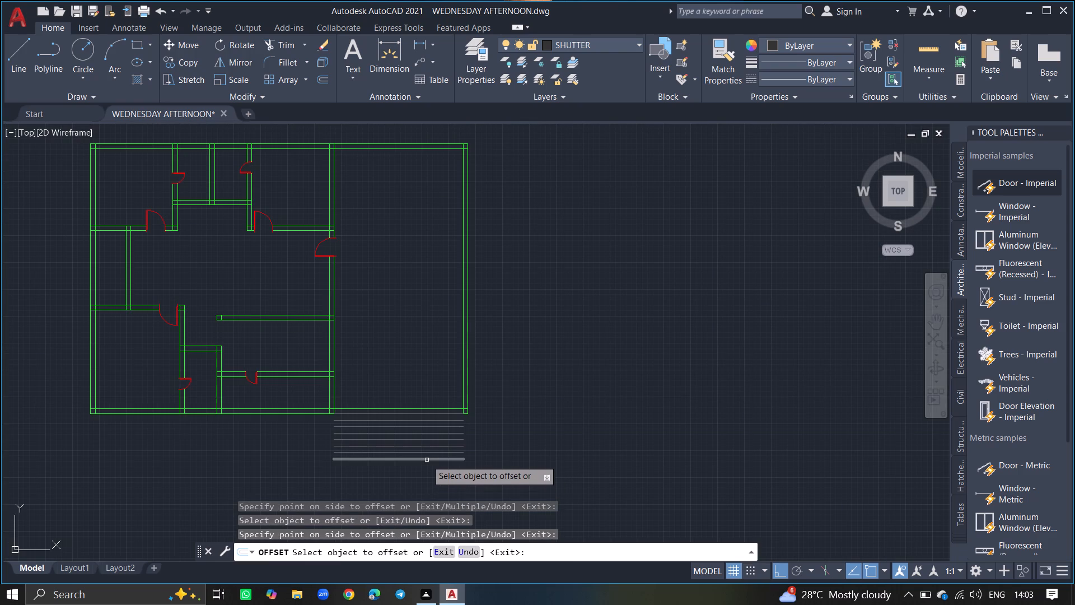
{"action": "left_click_drag", "start_coordinate": [427, 459], "coordinate": [428, 472]}
{"action": "left_click", "coordinate": [428, 472]}
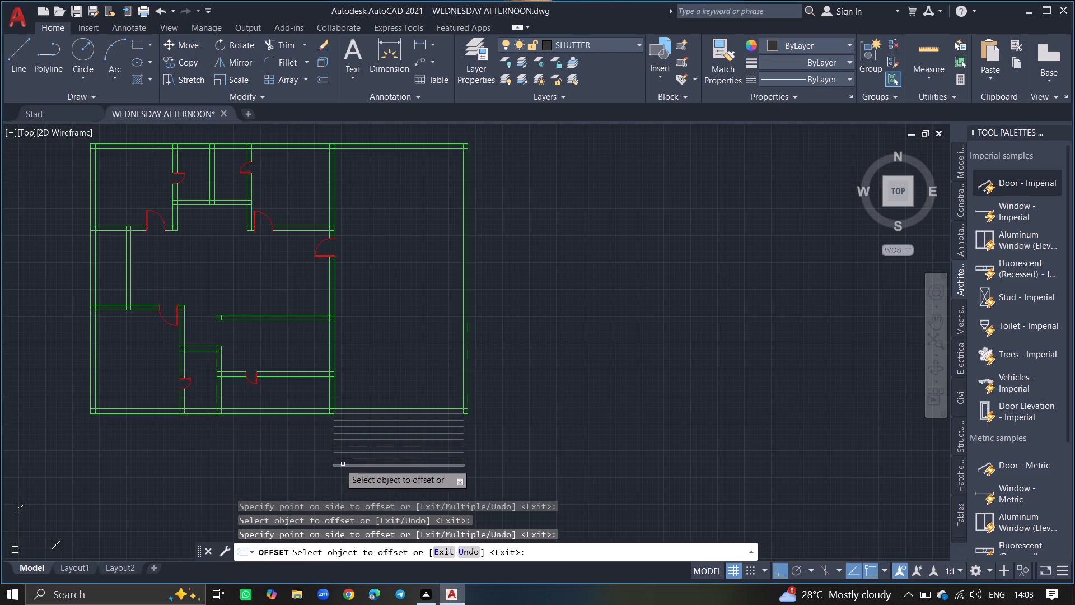
{"action": "key", "text": "Return"}
Extend the extension-side line of the vertical wall at the shutter's left end down to the lowest shutter line.
{"action": "scroll", "coordinate": [326, 463], "scroll_direction": "up", "scroll_amount": 3, "text": "ctrl"}
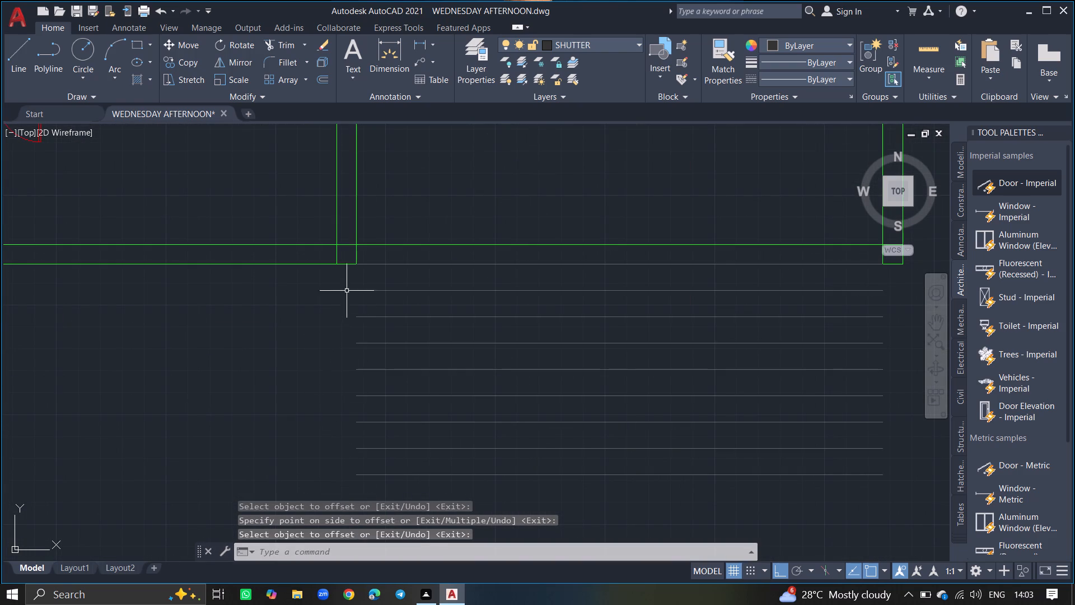
{"action": "type", "text": "EX"}
{"action": "key", "text": "Return"}
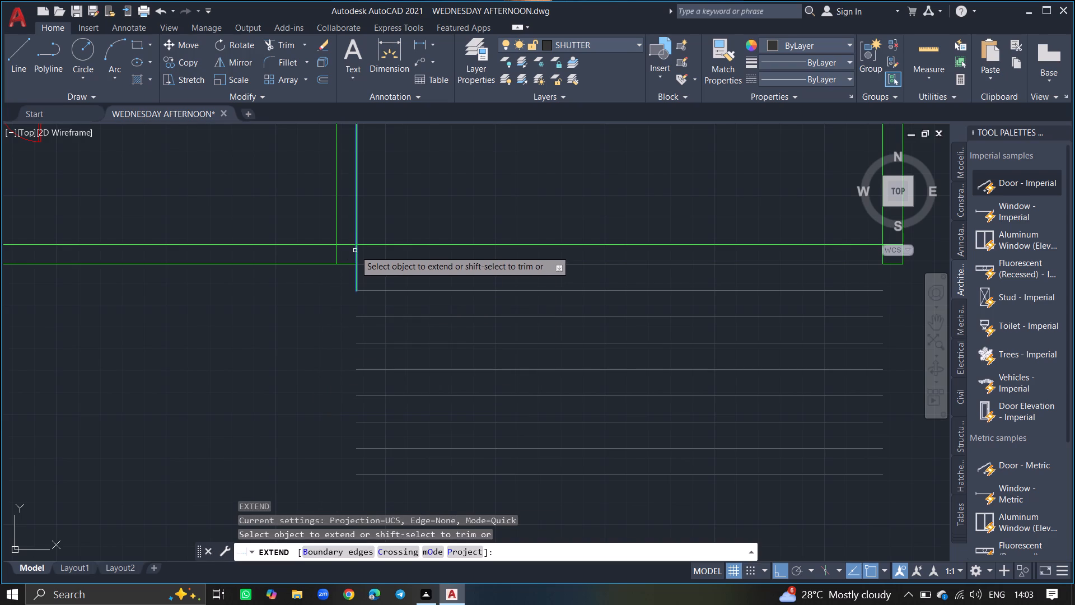
{"action": "left_click_drag", "start_coordinate": [357, 249], "coordinate": [357, 255]}
{"action": "triple_click", "coordinate": [357, 255]}
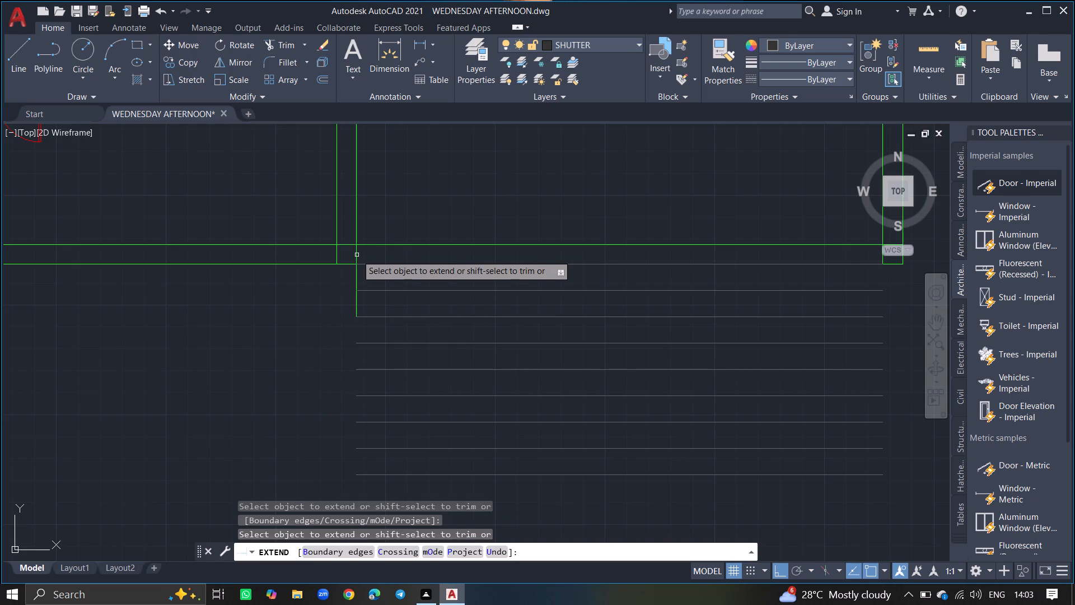
{"action": "triple_click", "coordinate": [357, 255]}
{"action": "double_click", "coordinate": [357, 255]}
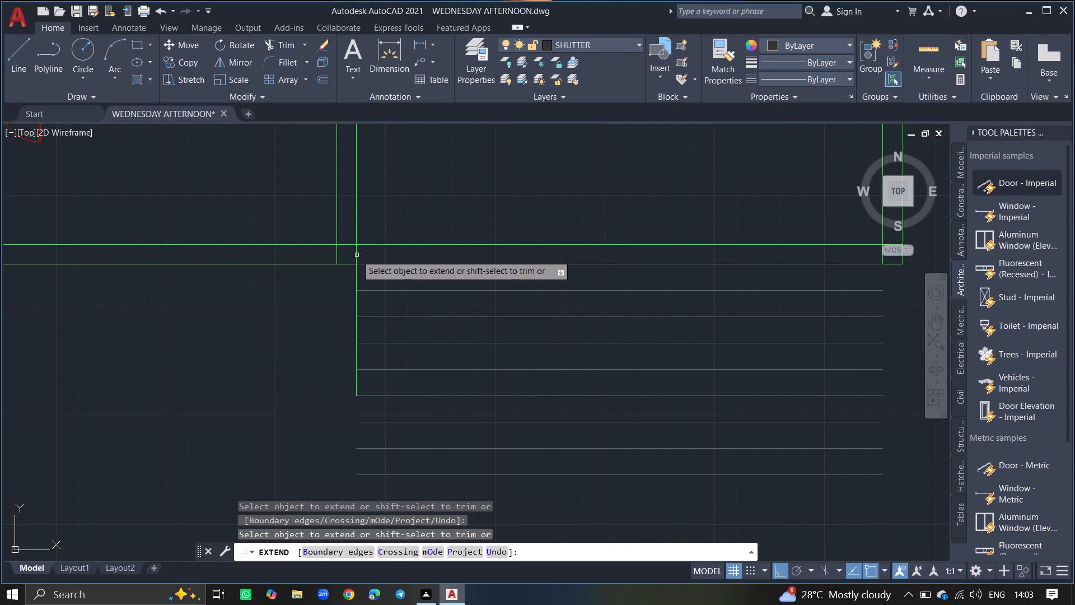
{"action": "left_click", "coordinate": [357, 255]}
{"action": "left_click", "coordinate": [357, 255]}
{"action": "left_click", "coordinate": [357, 255]}
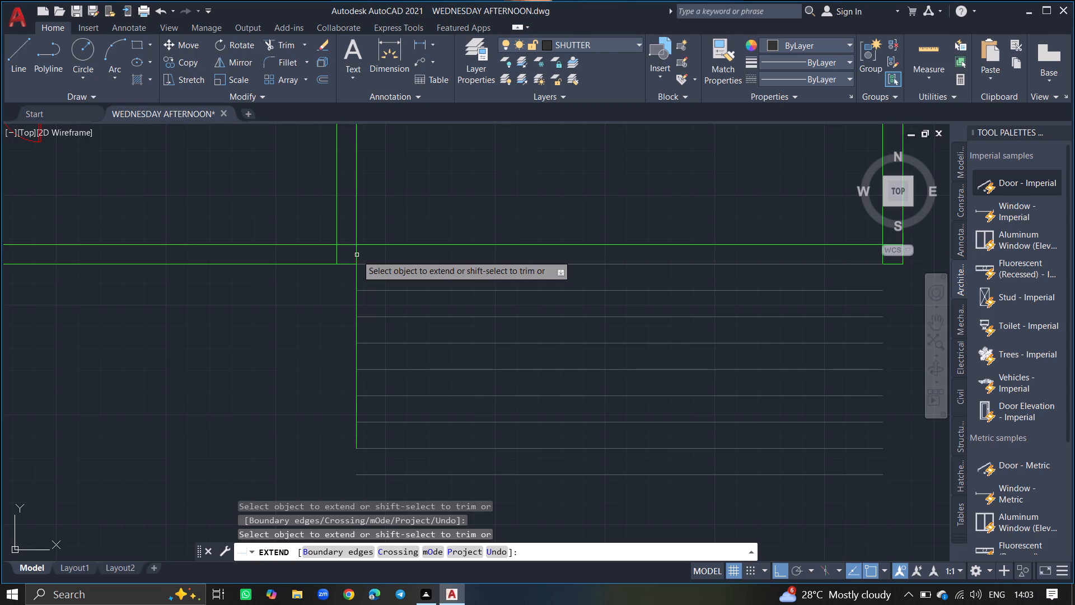
{"action": "left_click", "coordinate": [357, 255]}
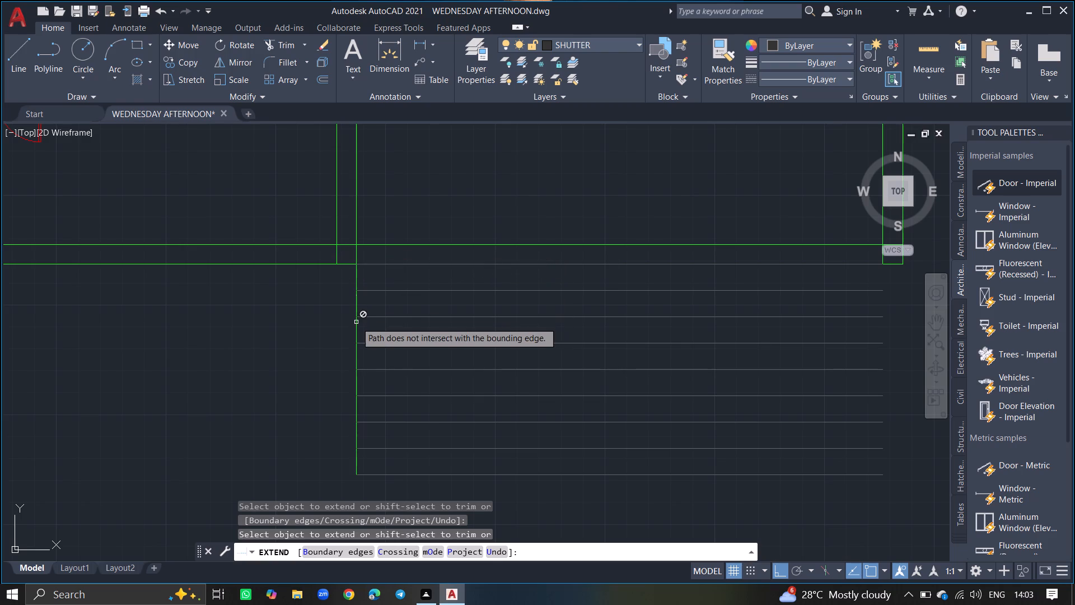
{"action": "key", "text": "Return"}
Offset the extended left wall line 9" outward, away from the shutter lines.
{"action": "type", "text": "OFFSET"}
{"action": "key", "text": "Return"}
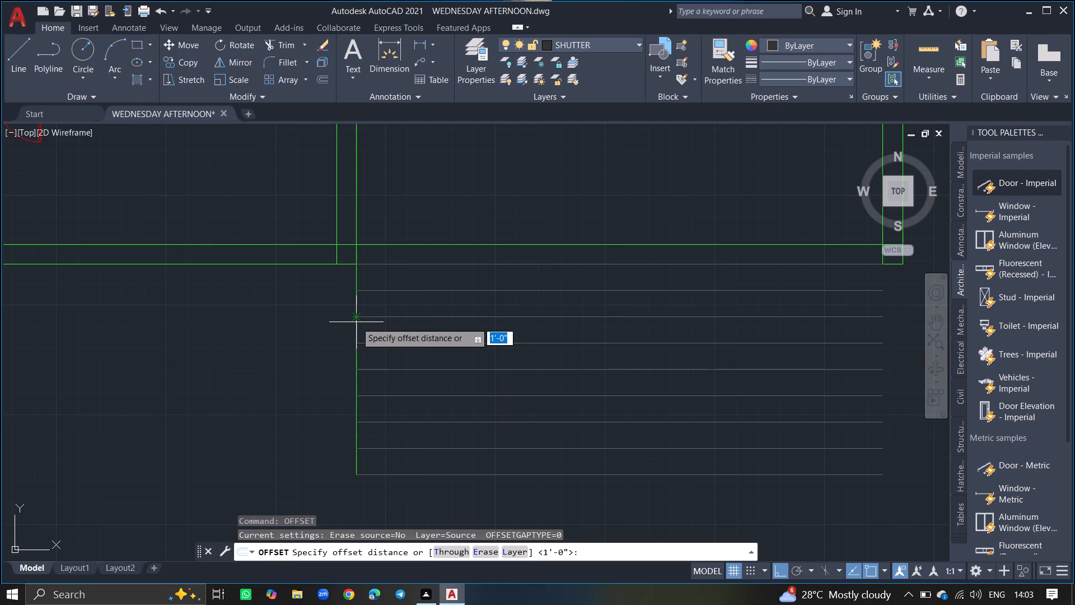
{"action": "type", "text": "9\""}
{"action": "key", "text": "Return"}
{"action": "left_click", "coordinate": [356, 322]}
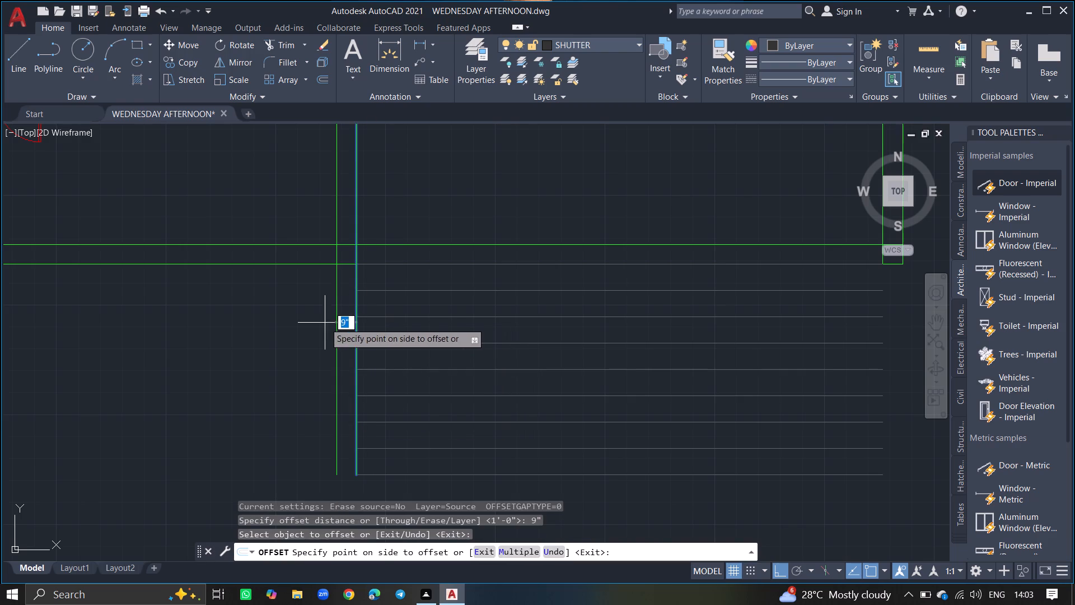
{"action": "left_click", "coordinate": [318, 323]}
{"action": "scroll", "coordinate": [318, 323], "scroll_direction": "down", "scroll_amount": 4, "text": "ctrl"}
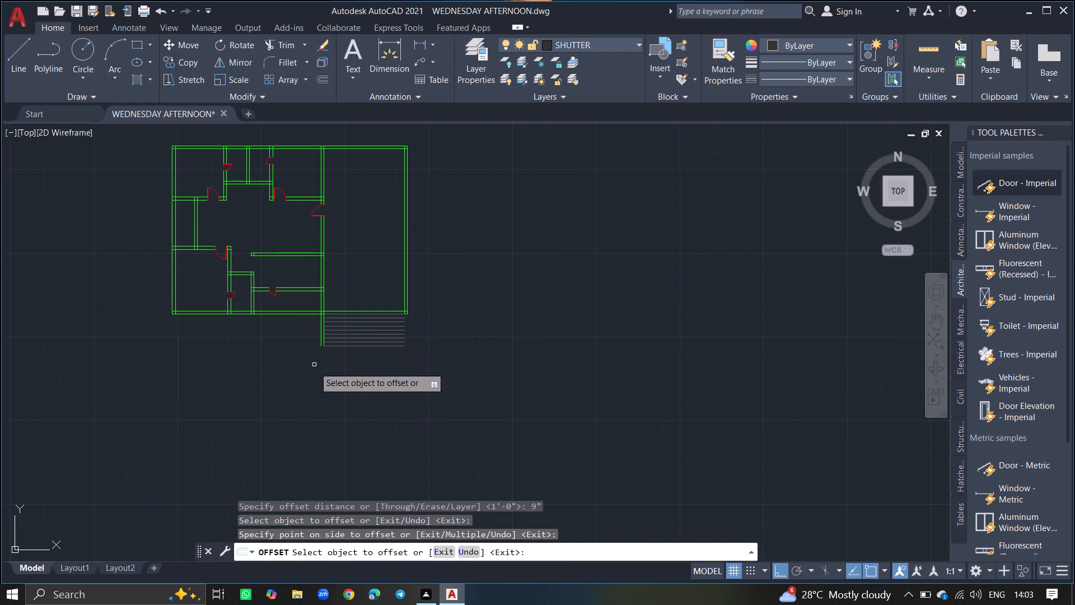
{"action": "scroll", "coordinate": [408, 350], "scroll_direction": "up", "scroll_amount": 4, "text": "ctrl"}
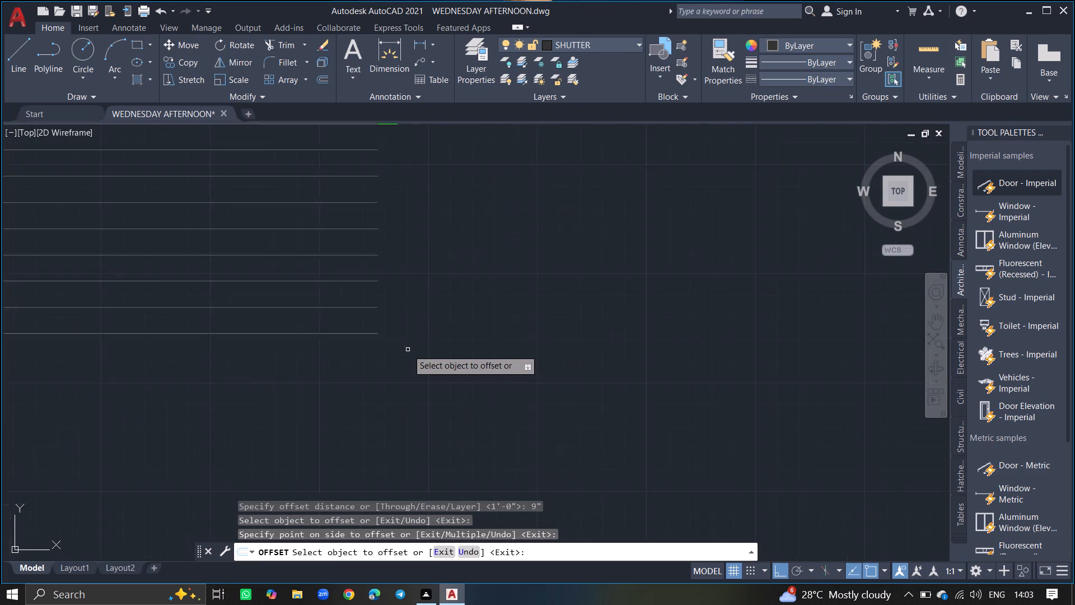
{"action": "scroll", "coordinate": [408, 350], "scroll_direction": "up", "scroll_amount": 2, "text": "ctrl"}
{"action": "key", "text": "Return"}
Extend the inner line of the wall at the shutter lines' right end down to the lowest shutter line.
{"action": "scroll", "coordinate": [408, 350], "scroll_direction": "down", "scroll_amount": 3, "text": "ctrl"}
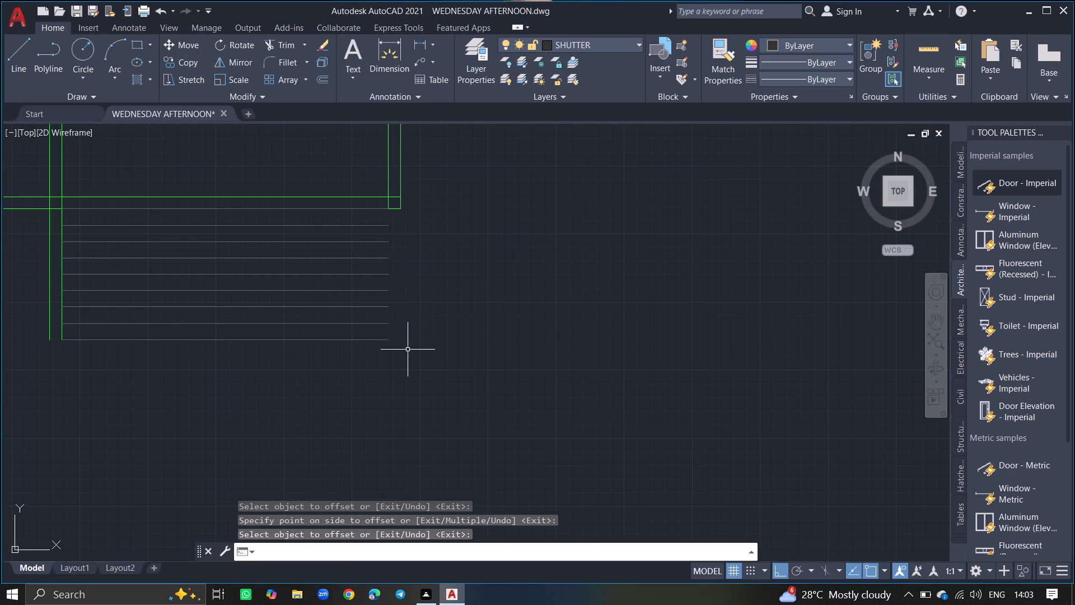
{"action": "scroll", "coordinate": [388, 181], "scroll_direction": "up", "scroll_amount": 3, "text": "ctrl"}
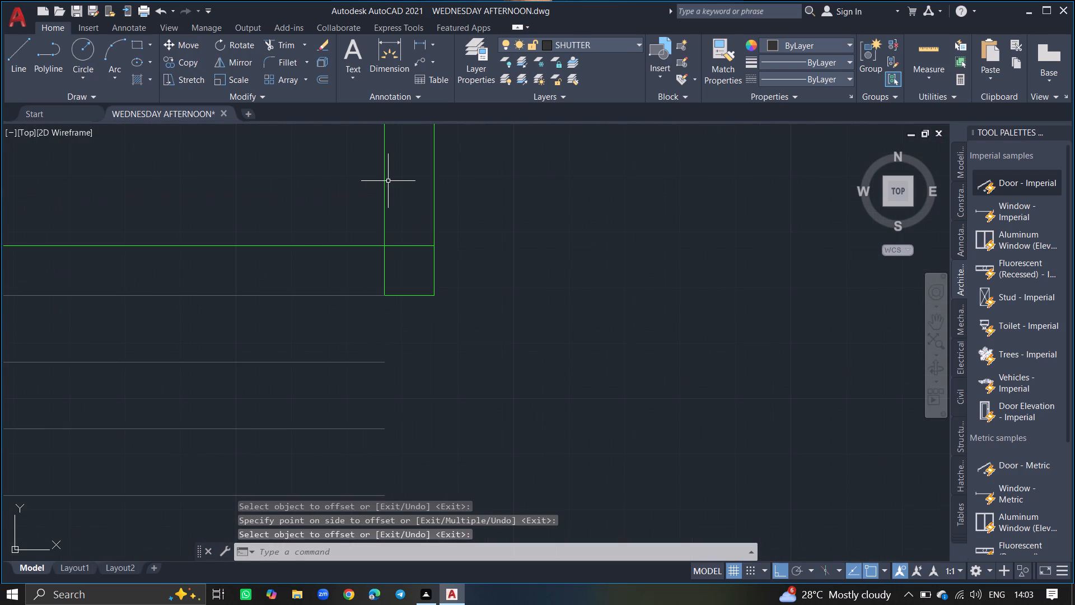
{"action": "type", "text": "EX"}
{"action": "key", "text": "Return"}
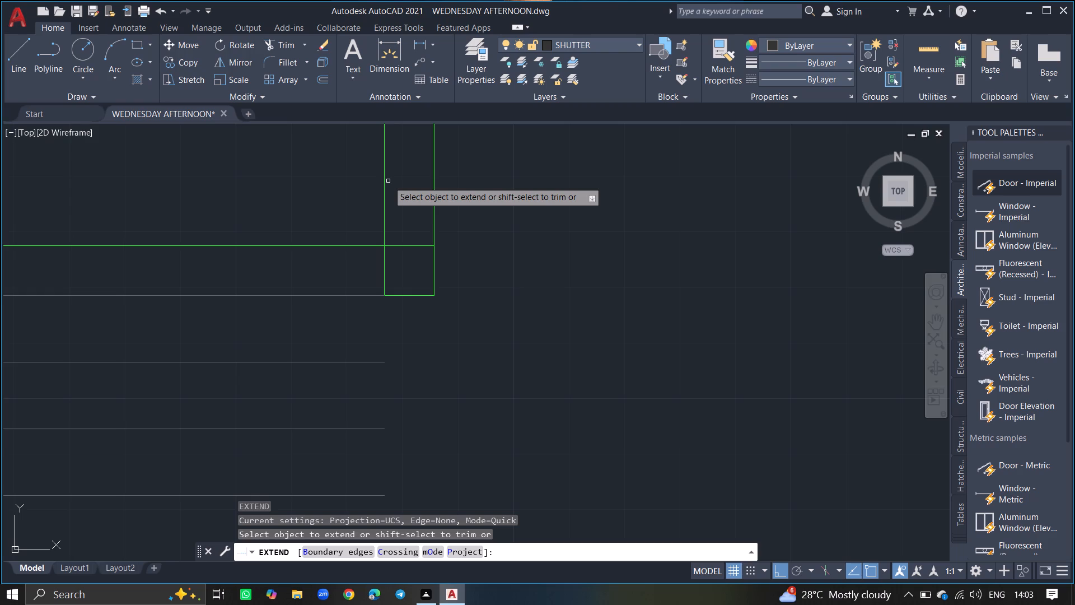
{"action": "left_click", "coordinate": [385, 272]}
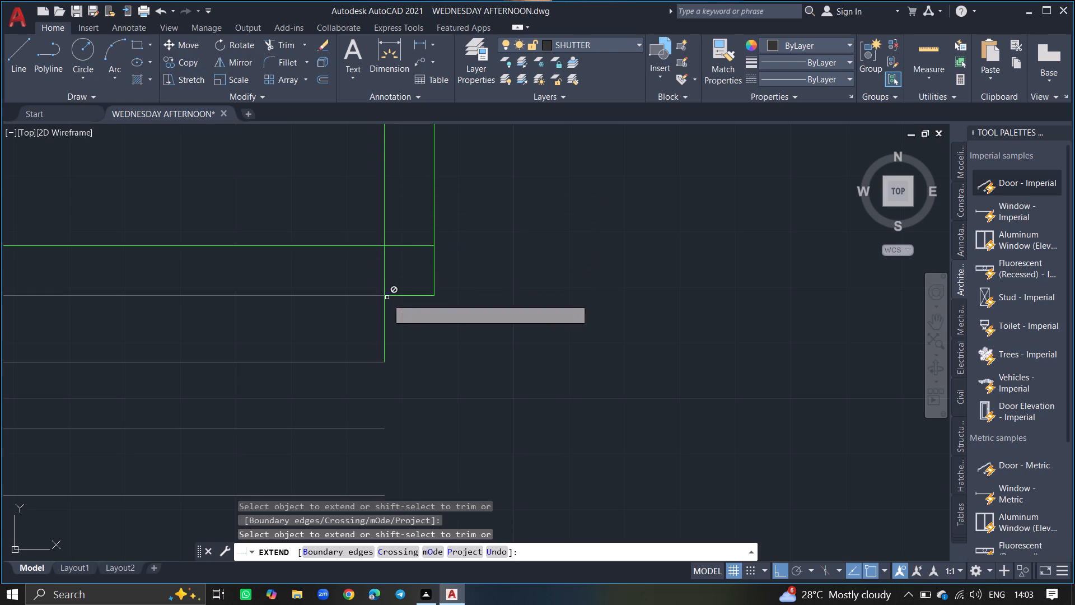
{"action": "left_click", "coordinate": [384, 306]}
{"action": "scroll", "coordinate": [384, 306], "scroll_direction": "down", "scroll_amount": 4, "text": "ctrl"}
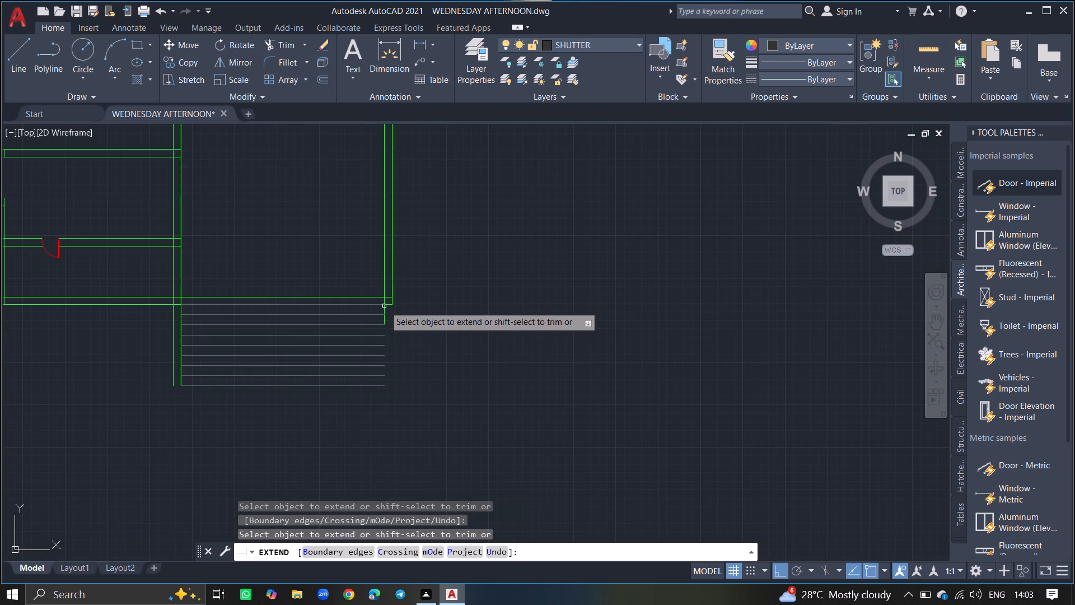
{"action": "left_click", "coordinate": [383, 312]}
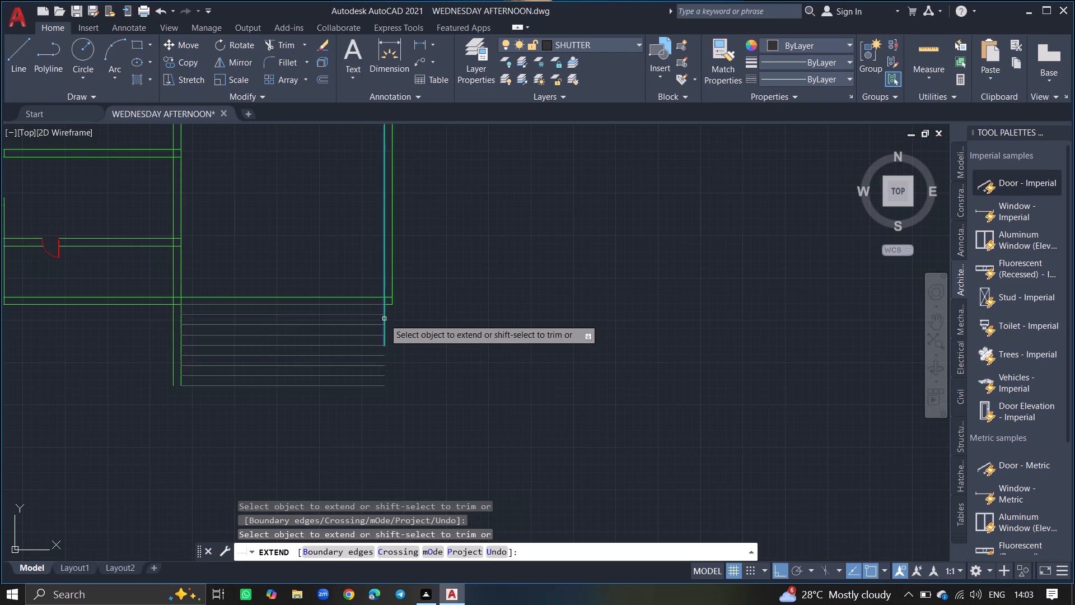
{"action": "scroll", "coordinate": [384, 319], "scroll_direction": "up", "scroll_amount": 4, "text": "ctrl"}
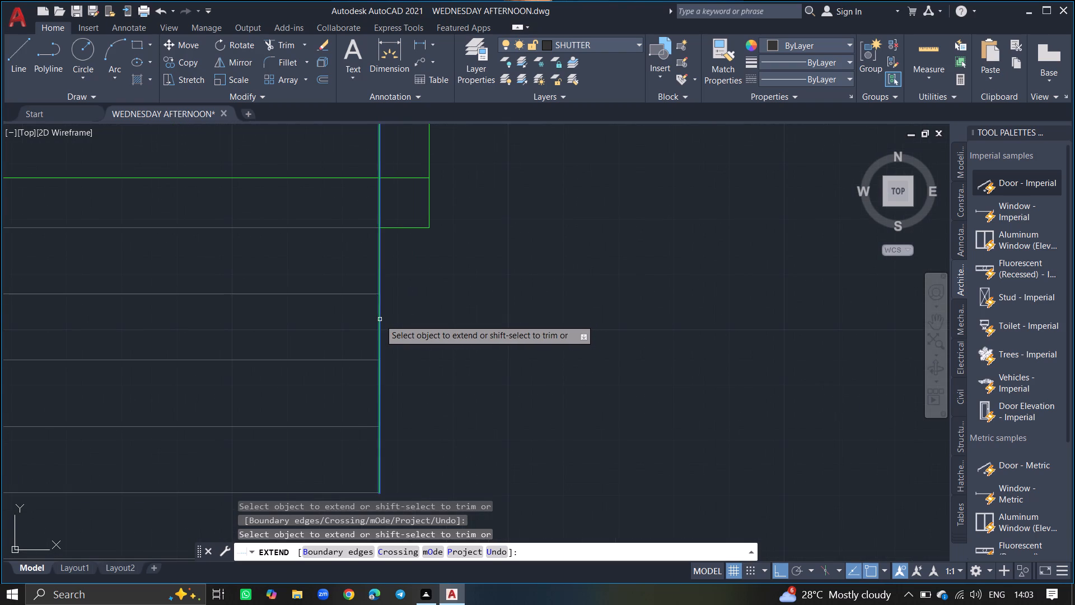
{"action": "left_click", "coordinate": [380, 319]}
{"action": "scroll", "coordinate": [380, 319], "scroll_direction": "down", "scroll_amount": 3, "text": "ctrl"}
{"action": "left_click", "coordinate": [380, 319]}
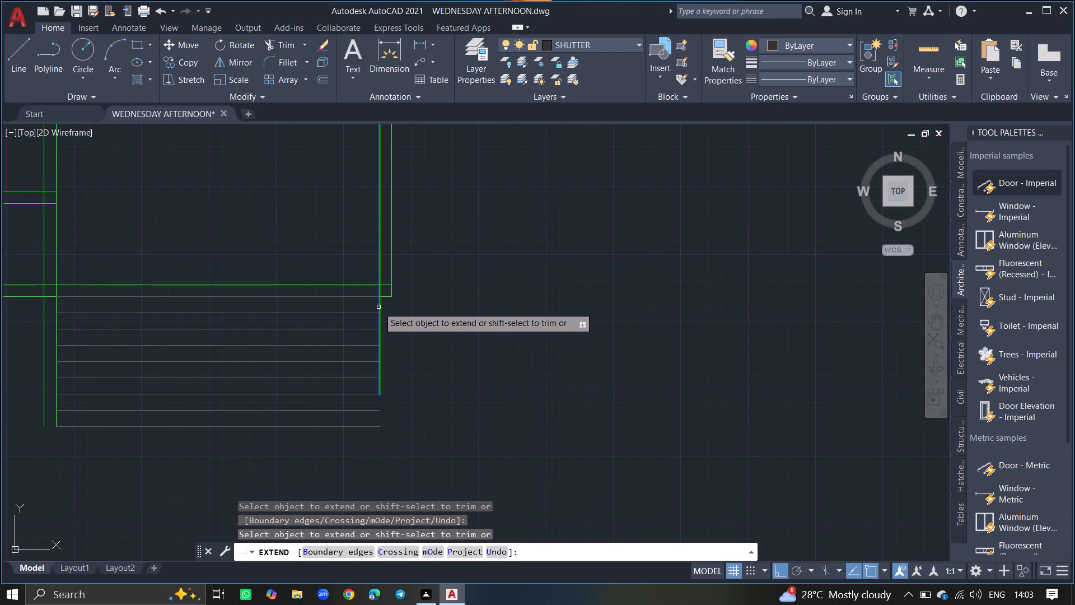
{"action": "left_click", "coordinate": [378, 306]}
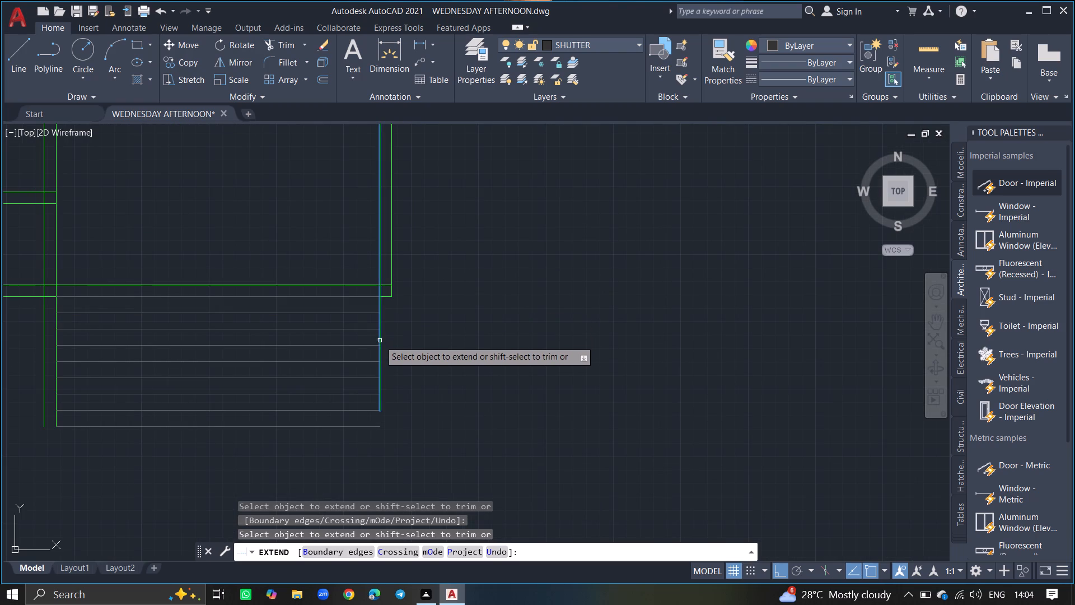
{"action": "left_click", "coordinate": [379, 342]}
{"action": "left_click", "coordinate": [379, 351]}
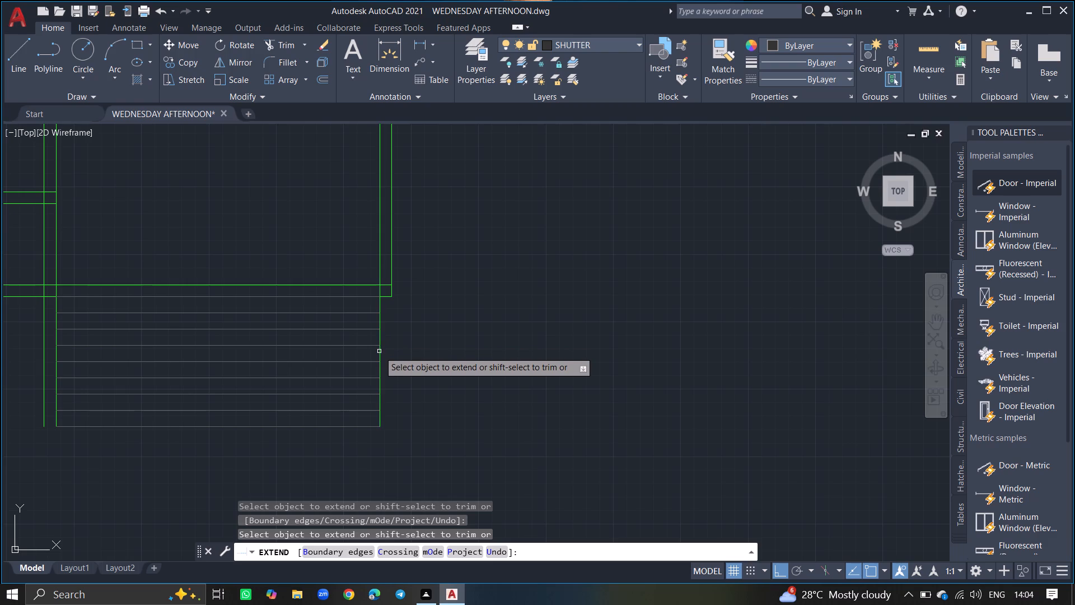
{"action": "key", "text": "Return"}
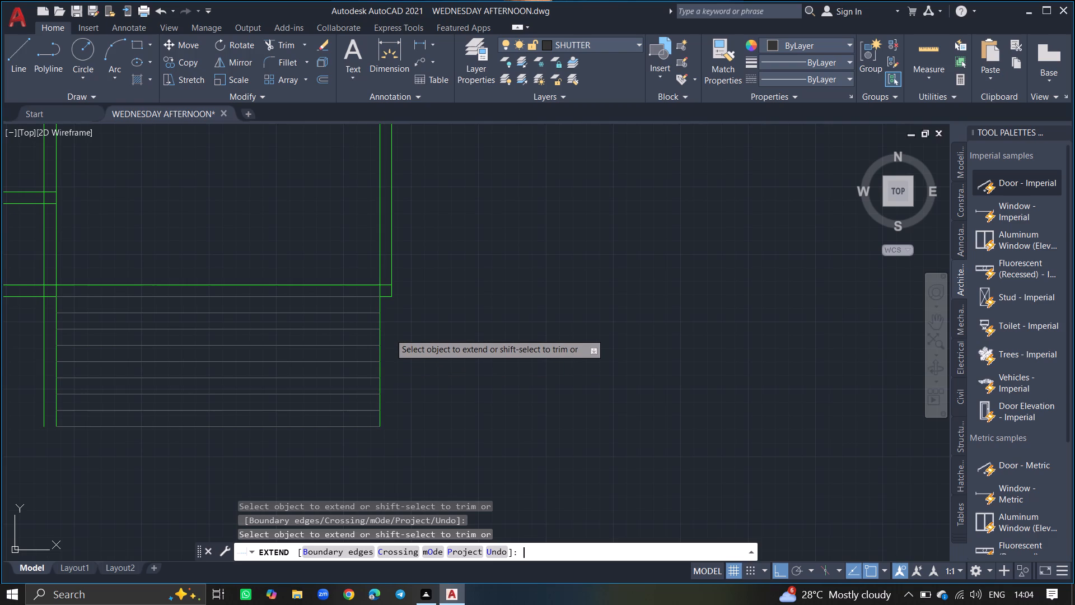
Offset the extended right wall line 9" outward, away from the shutter lines.
{"action": "key", "text": "o"}
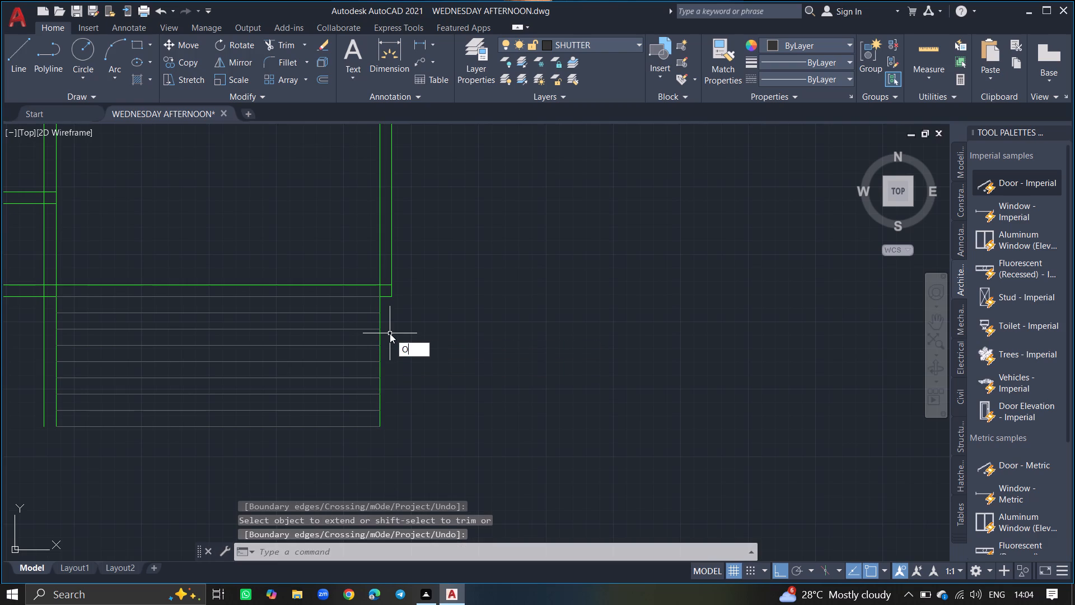
{"action": "type", "text": "FF"}
{"action": "type", "text": "SE"}
{"action": "key", "text": "t"}
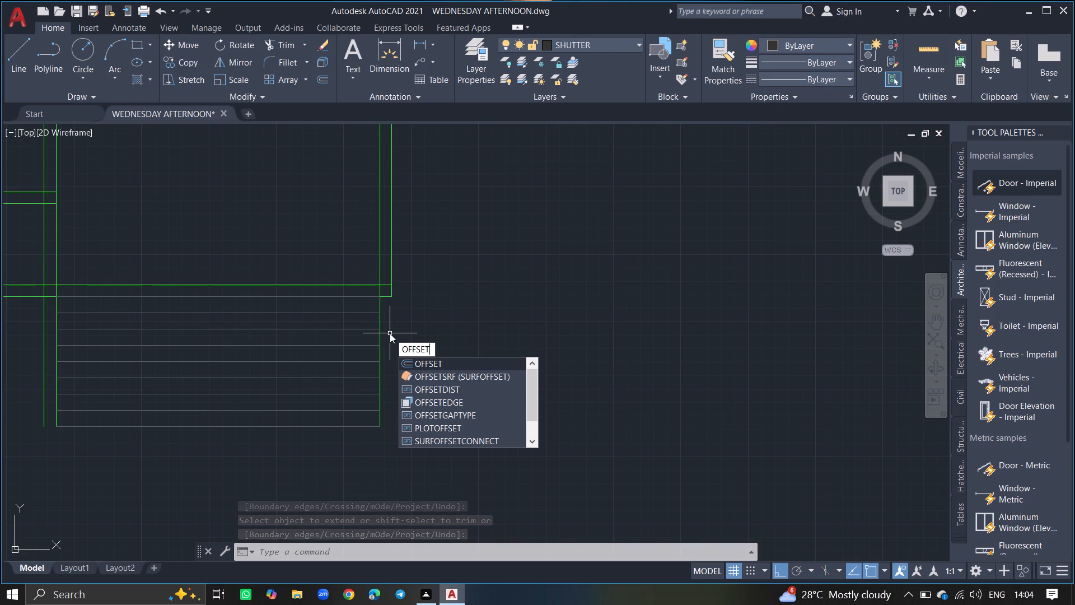
{"action": "key", "text": "Return"}
{"action": "key", "text": "Return"}
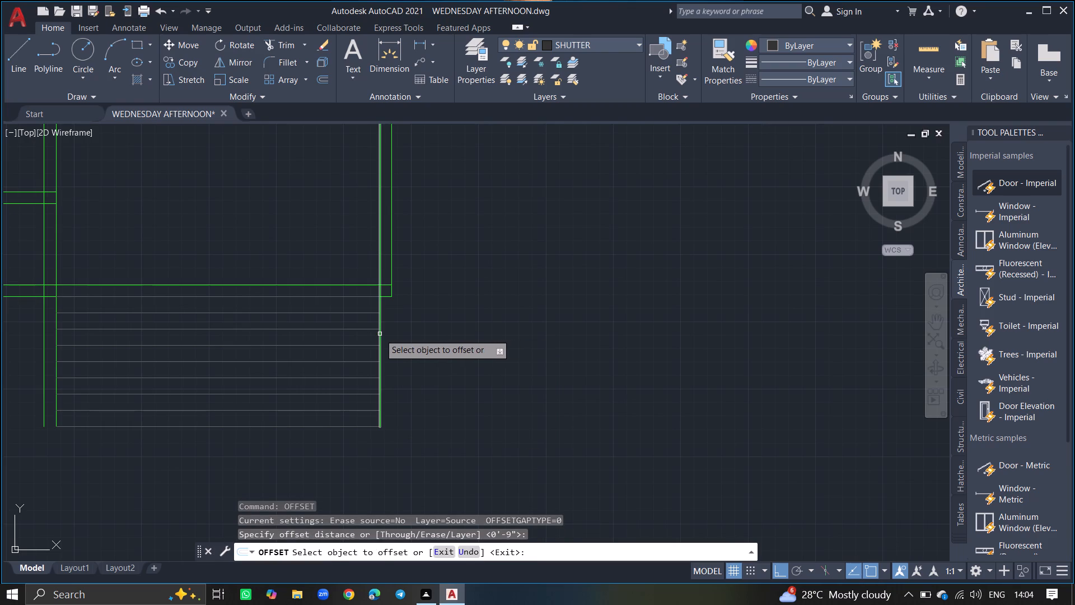
{"action": "left_click_drag", "start_coordinate": [380, 334], "coordinate": [392, 335]}
{"action": "left_click", "coordinate": [392, 335]}
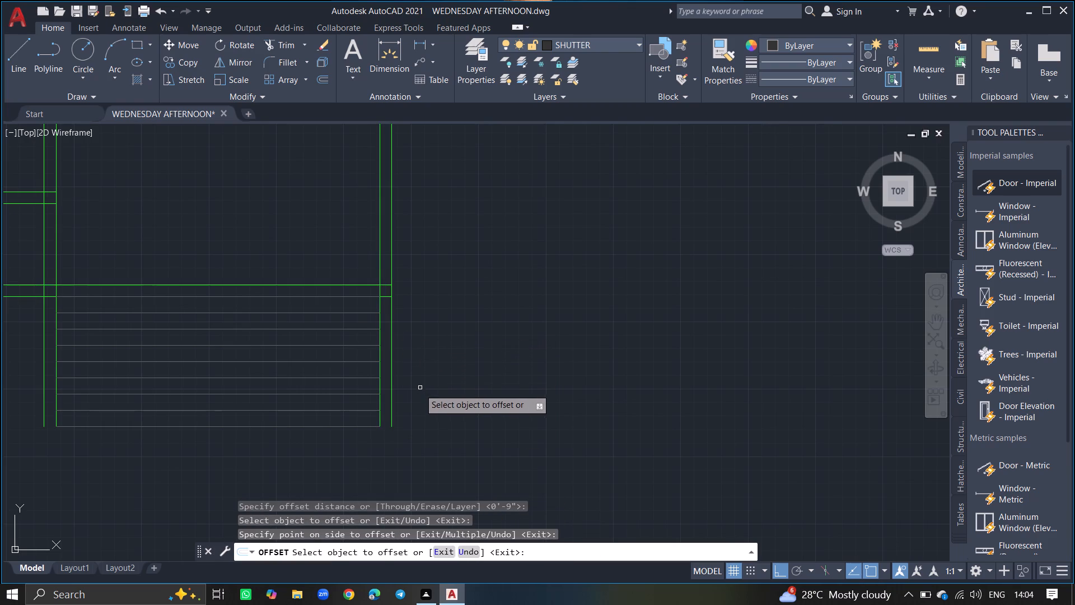
{"action": "key", "text": "Return"}
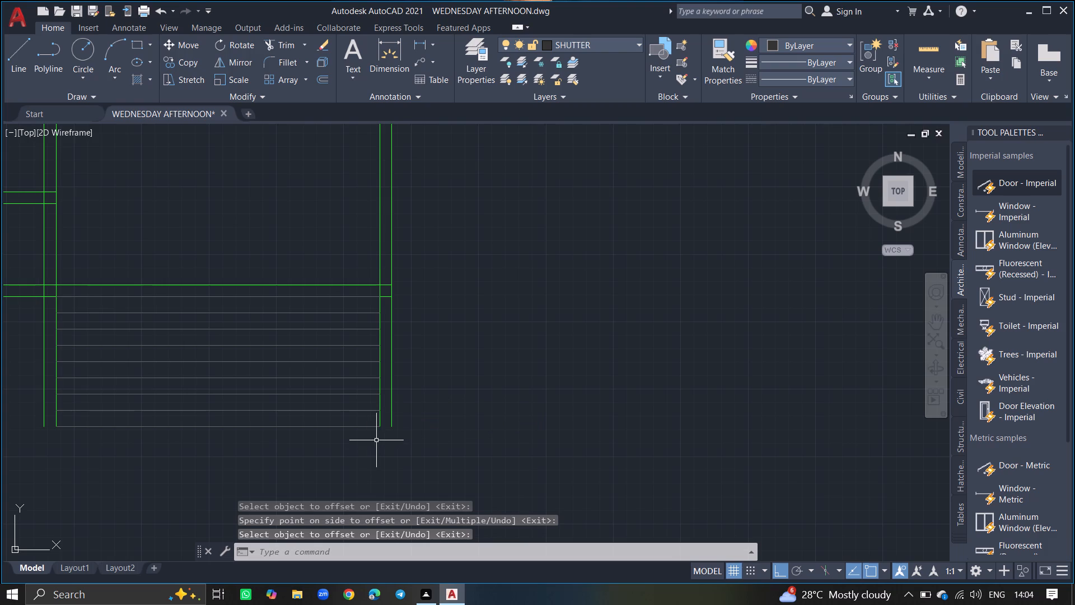
Close the lower end of the extended right wall with a 9" line and move that line to the WALLS layer.
{"action": "scroll", "coordinate": [376, 440], "scroll_direction": "up", "scroll_amount": 3, "text": "ctrl"}
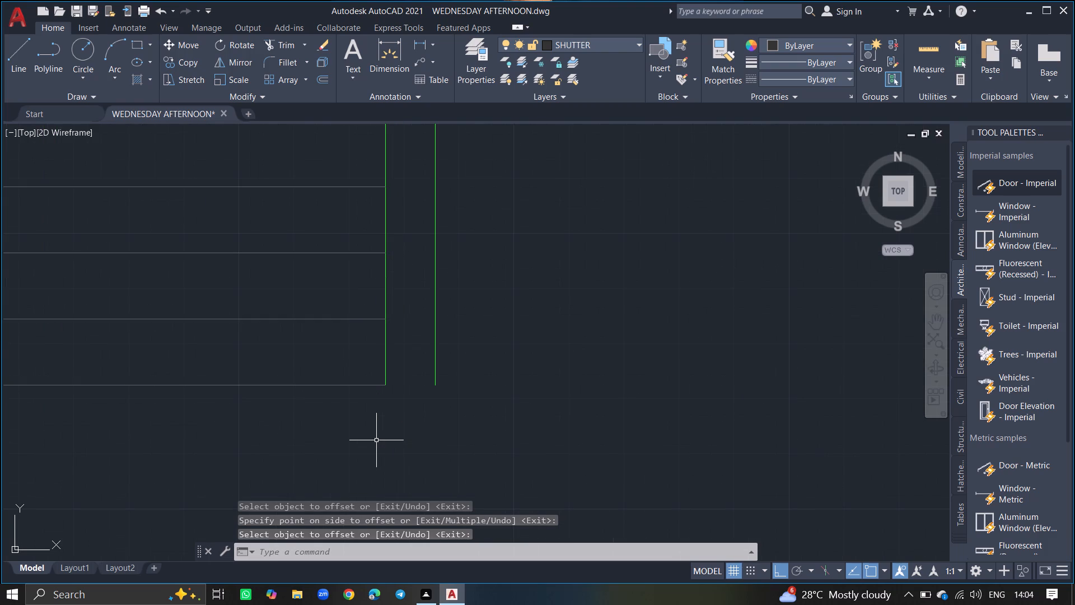
{"action": "key", "text": "l"}
{"action": "key", "text": "Return"}
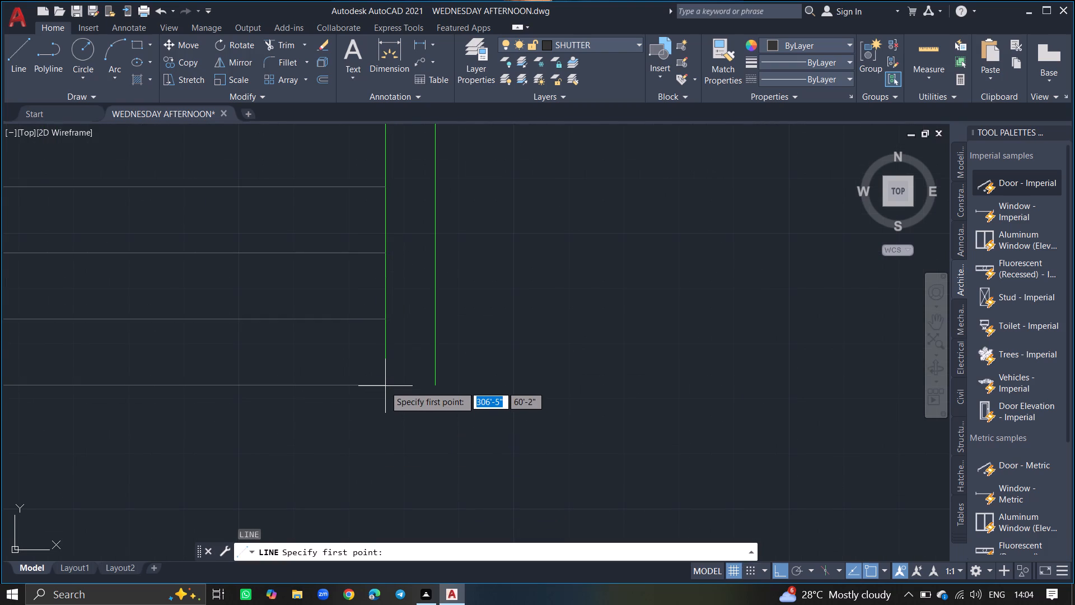
{"action": "left_click_drag", "start_coordinate": [385, 385], "coordinate": [435, 382]}
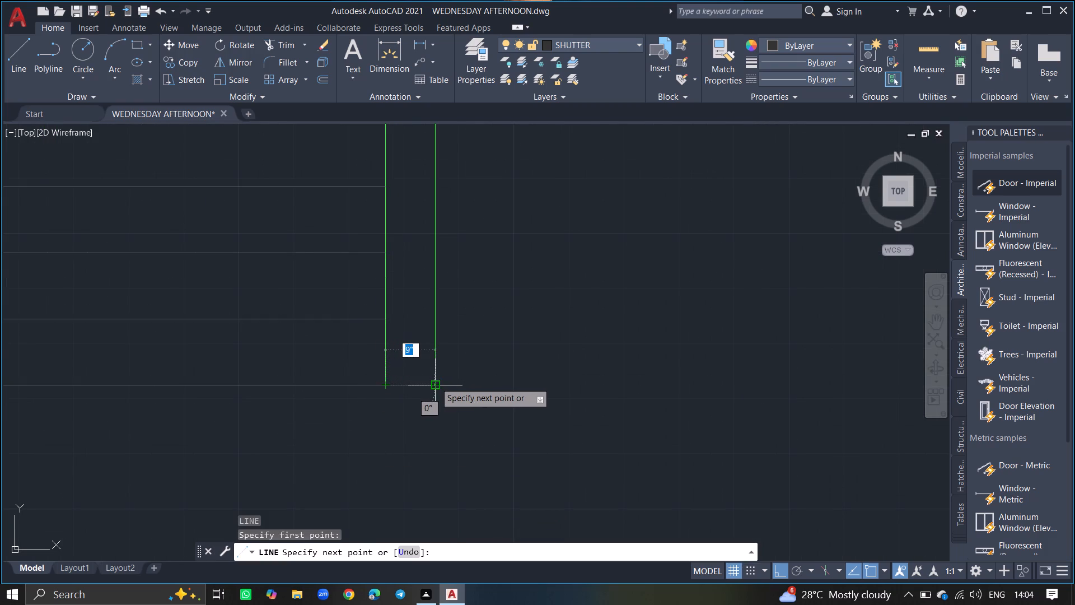
{"action": "left_click", "coordinate": [435, 382]}
{"action": "key", "text": "Return"}
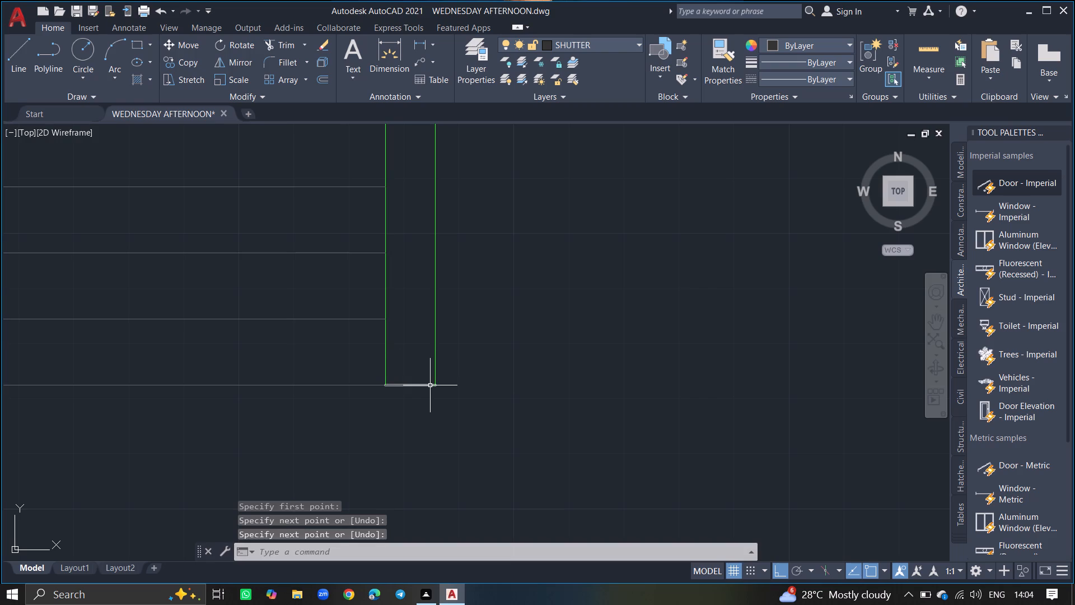
{"action": "left_click", "coordinate": [430, 385]}
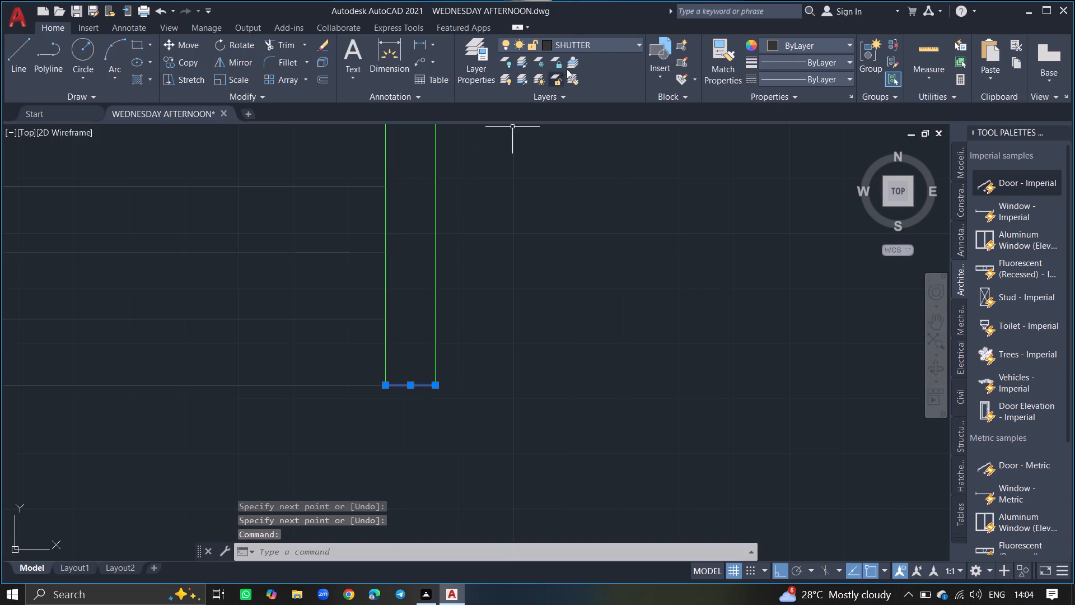
{"action": "left_click", "coordinate": [588, 40]}
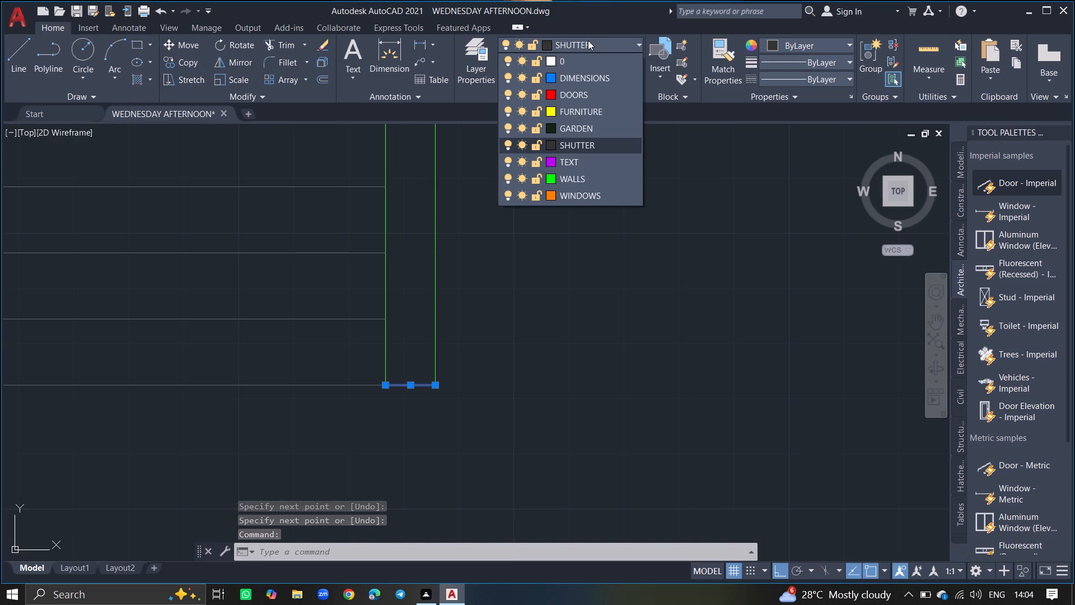
{"action": "left_click", "coordinate": [570, 174]}
{"action": "key", "text": "Escape"}
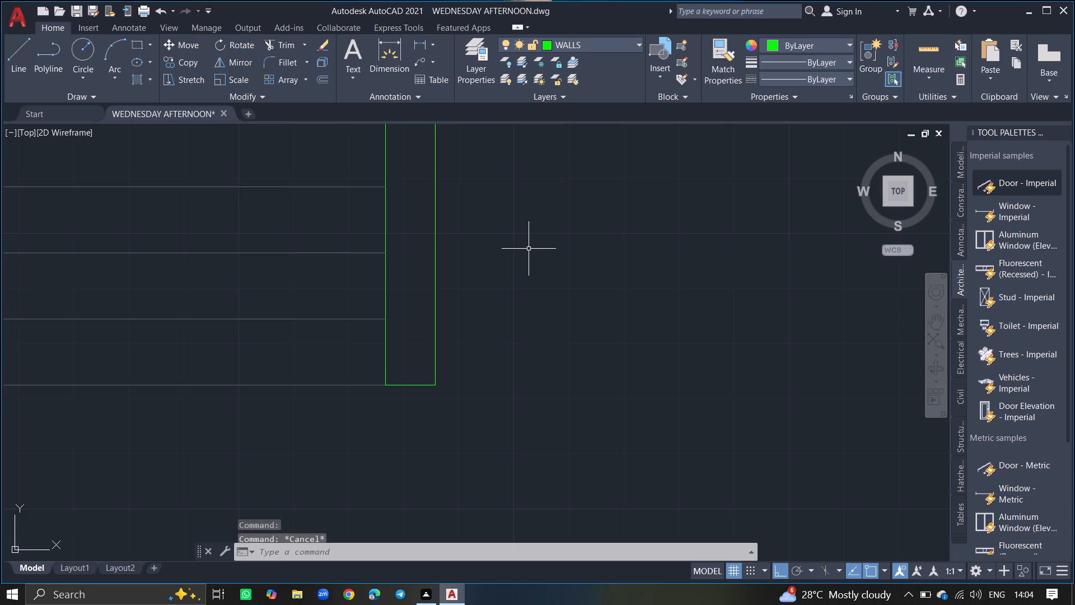
Close the lower end of the extended left wall with a 9" line and move that line to the WALLS layer.
{"action": "scroll", "coordinate": [529, 249], "scroll_direction": "down", "scroll_amount": 5, "text": "ctrl"}
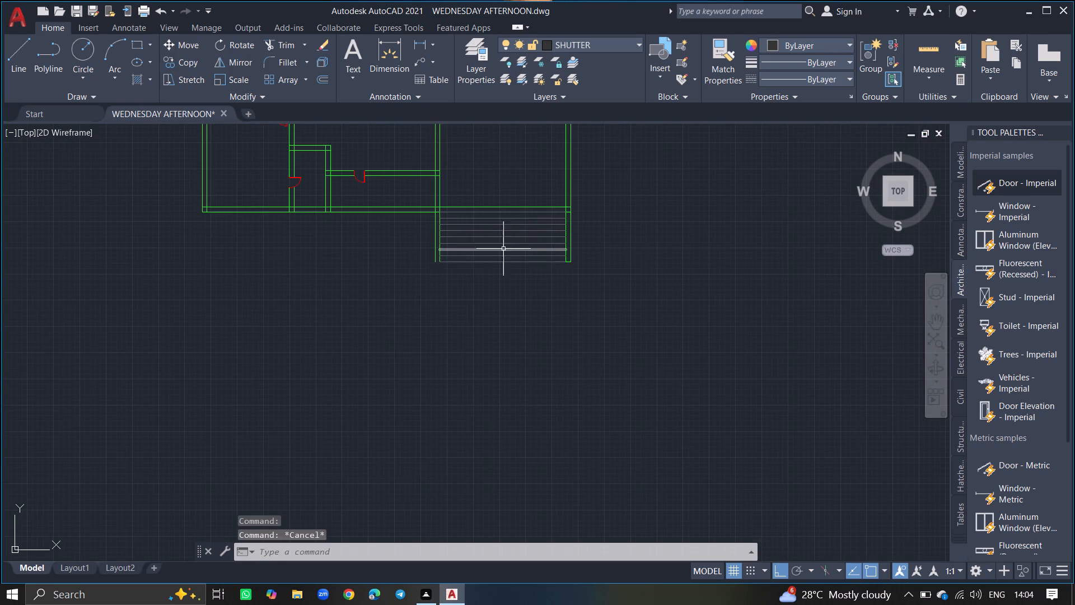
{"action": "scroll", "coordinate": [426, 265], "scroll_direction": "up", "scroll_amount": 4, "text": "ctrl"}
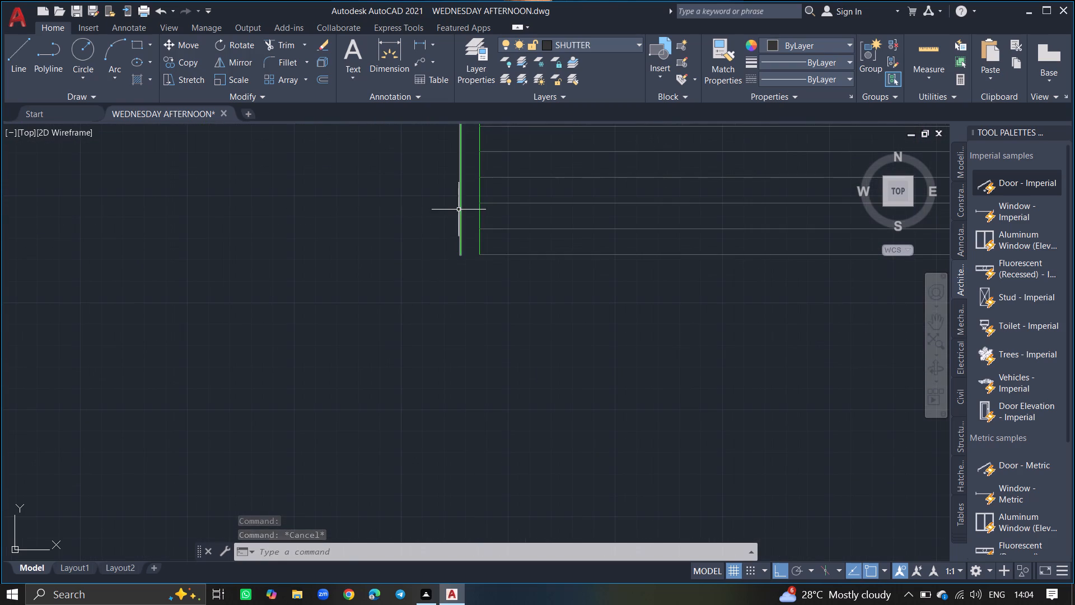
{"action": "scroll", "coordinate": [459, 210], "scroll_direction": "up", "scroll_amount": 2, "text": "ctrl"}
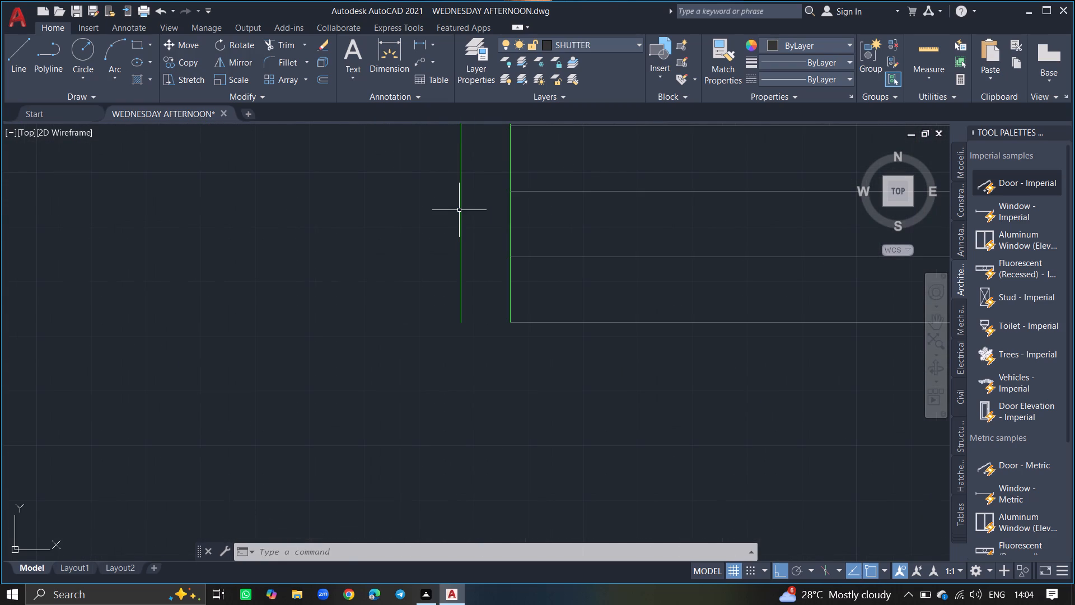
{"action": "key", "text": "l"}
{"action": "key", "text": "Return"}
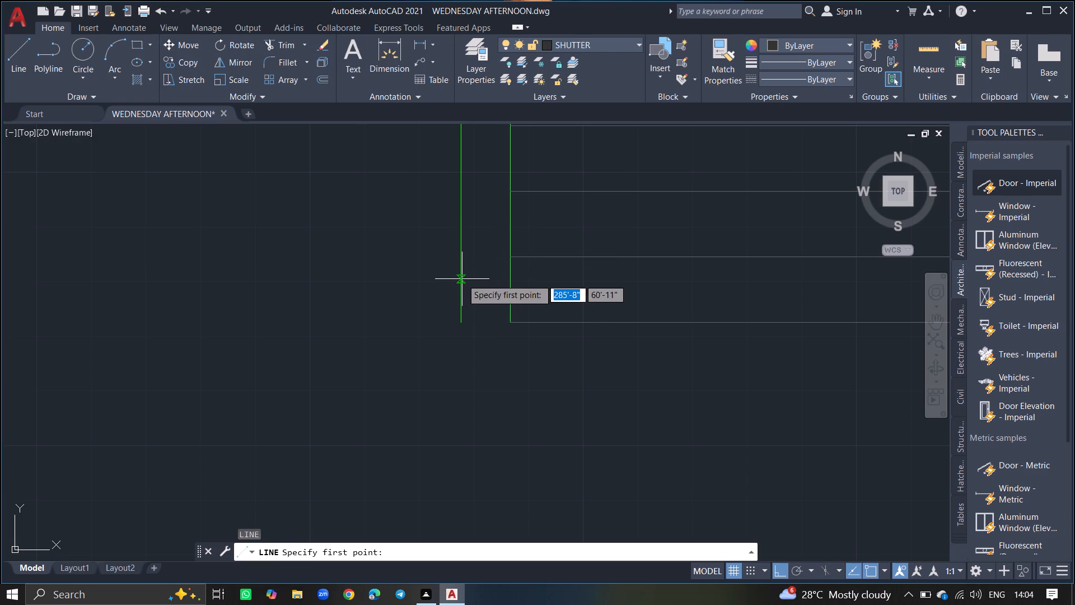
{"action": "left_click", "coordinate": [462, 320]}
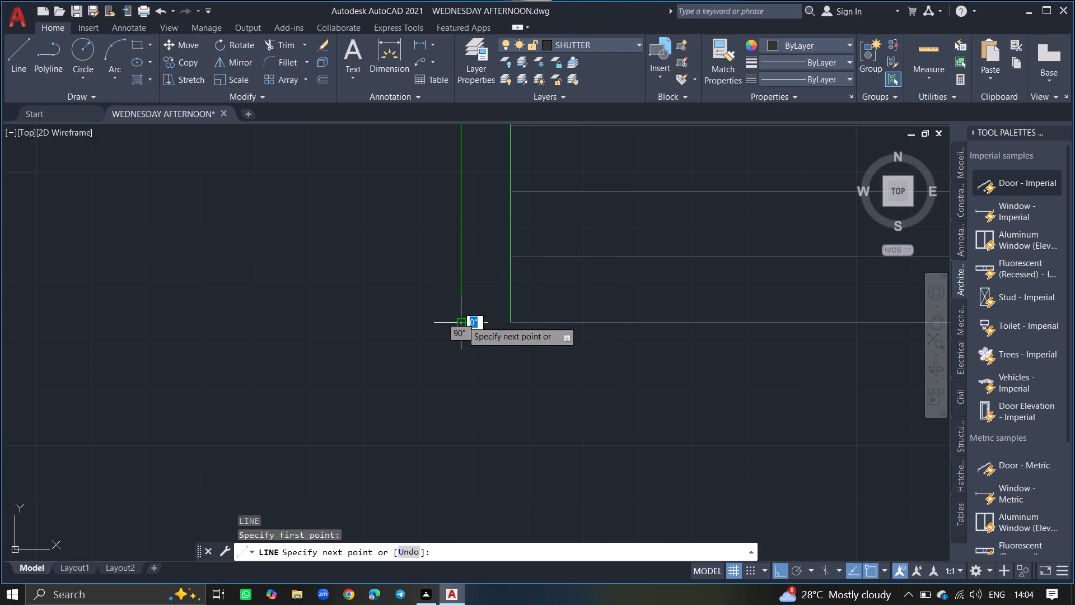
{"action": "left_click", "coordinate": [510, 322]}
{"action": "key", "text": "Return"}
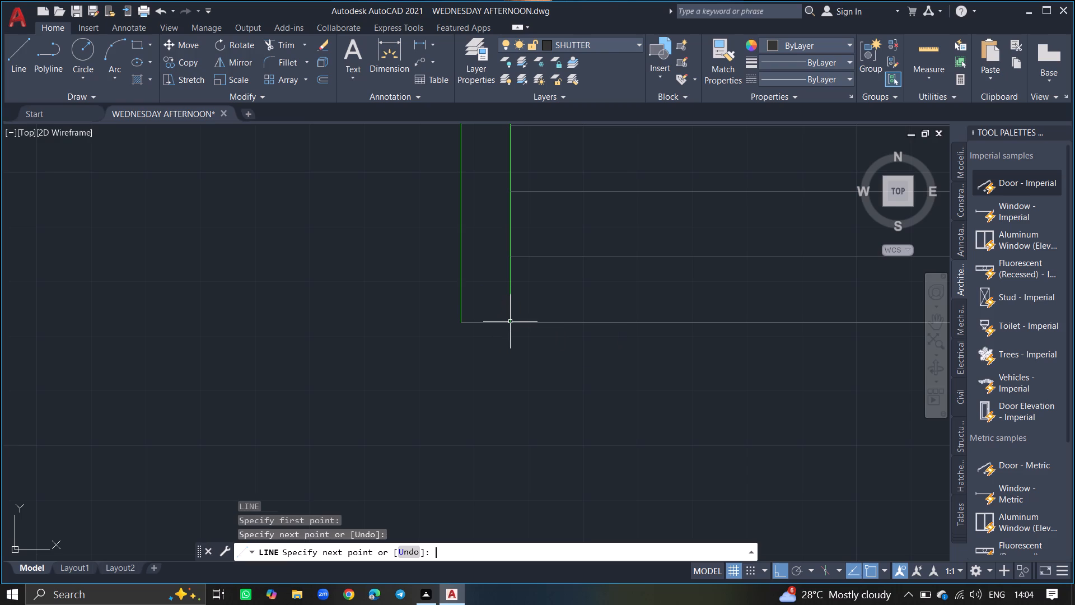
{"action": "left_click", "coordinate": [506, 323]}
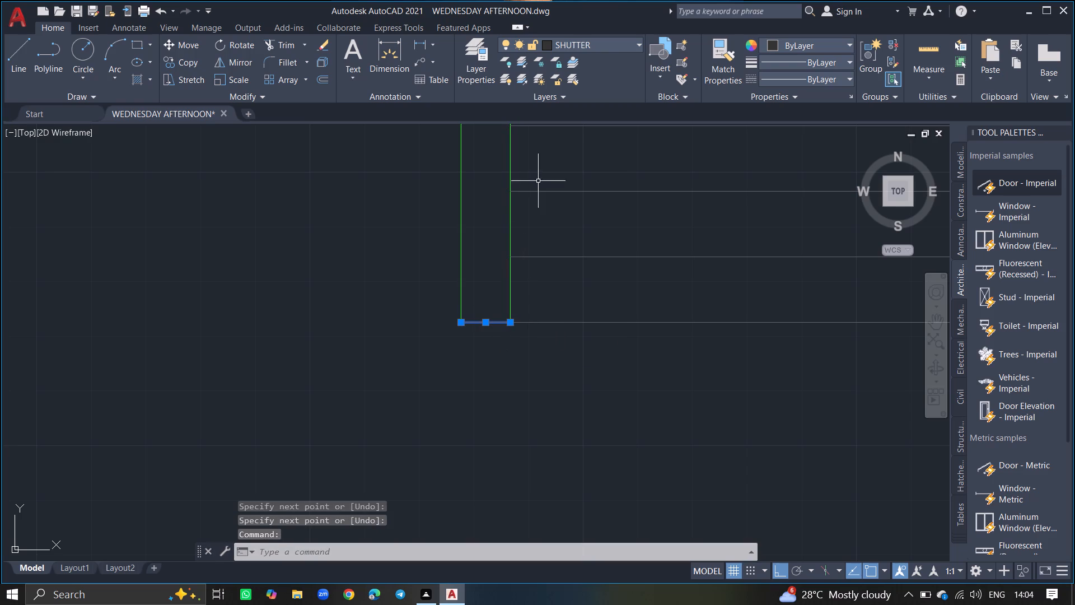
{"action": "left_click", "coordinate": [574, 41]}
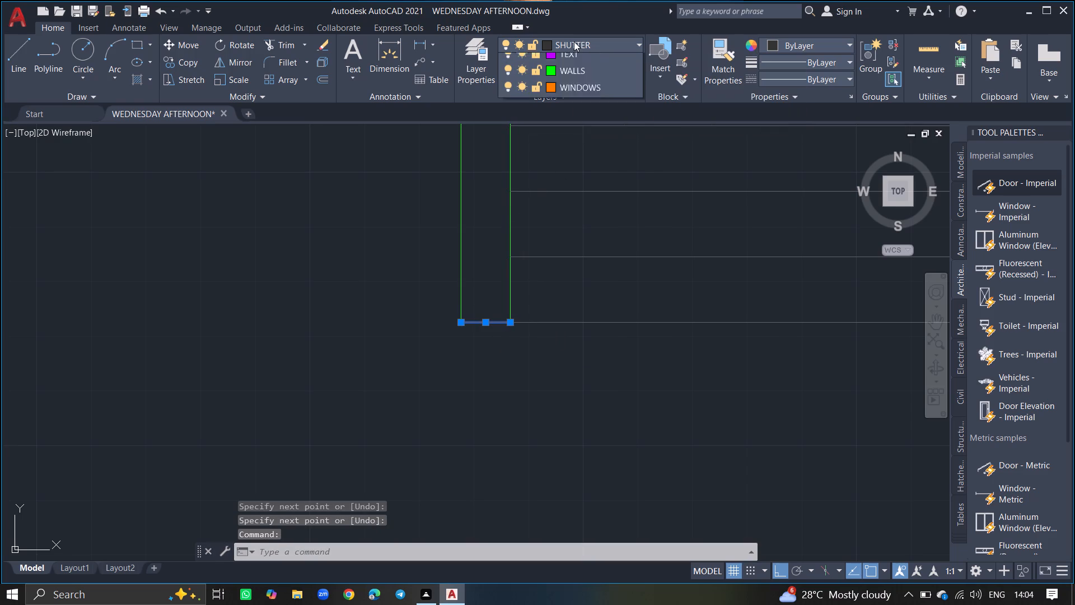
{"action": "left_click", "coordinate": [578, 179]}
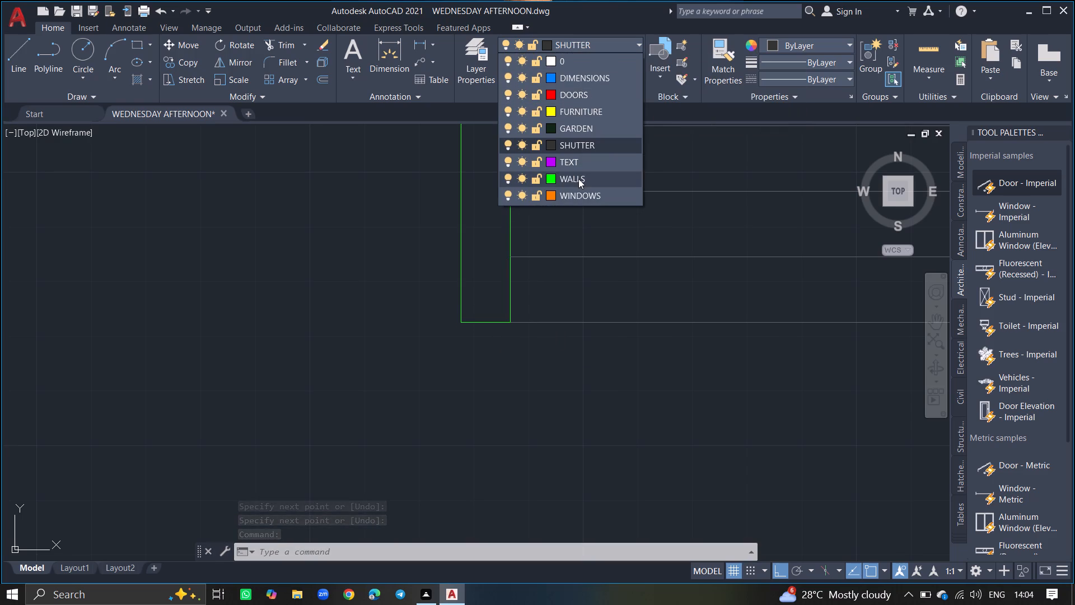
{"action": "key", "text": "Escape"}
Make WINDOWS the current layer in the Layer Properties Manager.
{"action": "scroll", "coordinate": [567, 372], "scroll_direction": "down", "scroll_amount": 7, "text": "ctrl"}
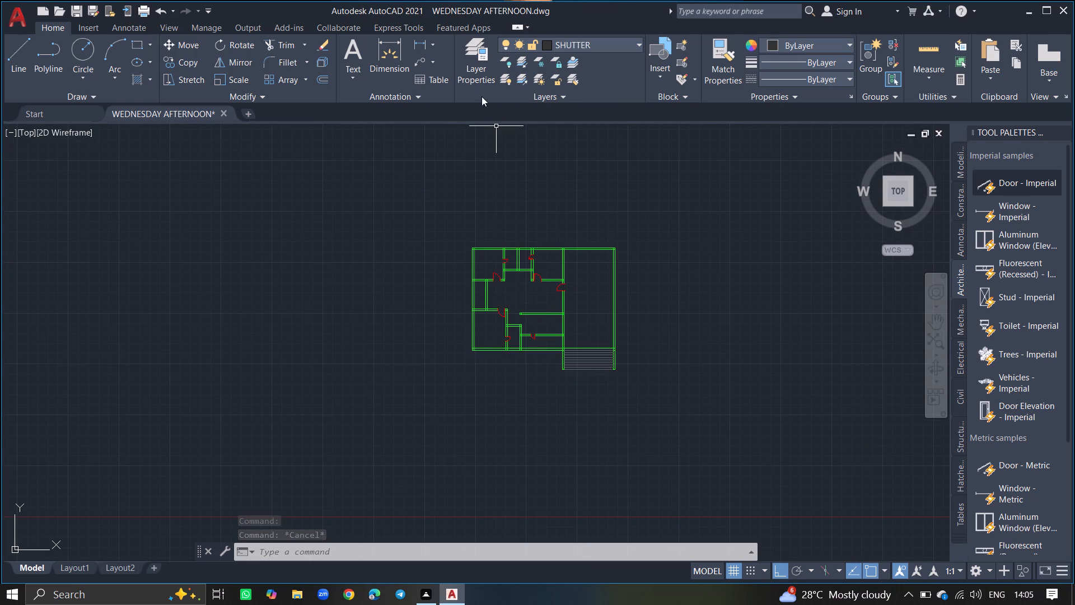
{"action": "left_click", "coordinate": [461, 68]}
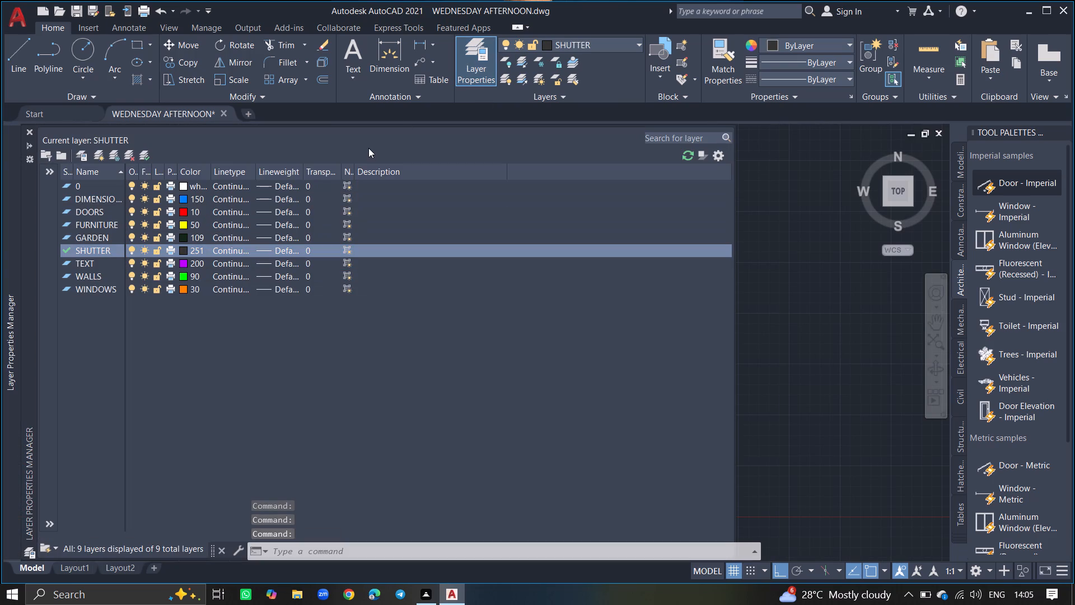
{"action": "double_click", "coordinate": [108, 287]}
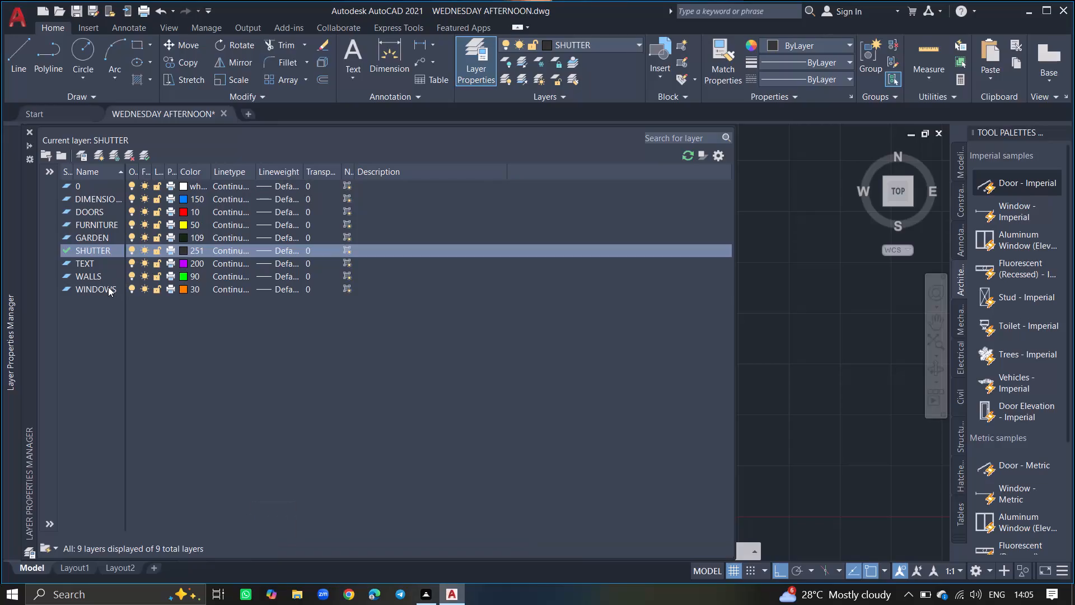
Insert a Window - Imperial block above the plan and scale it down from its left end to fit the upper wall.
{"action": "left_click", "coordinate": [27, 131]}
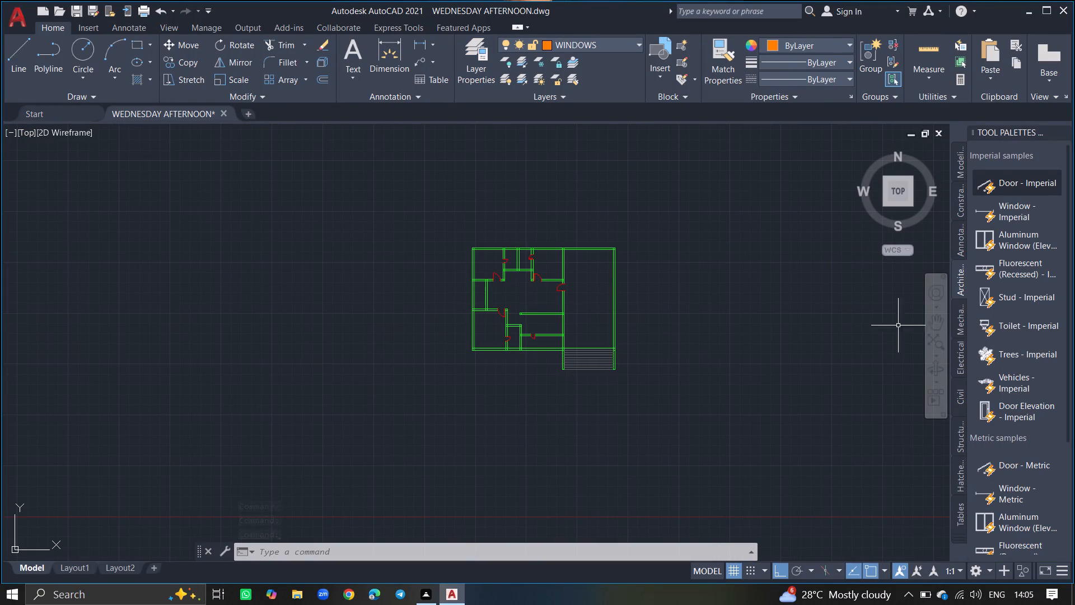
{"action": "left_click", "coordinate": [995, 208]}
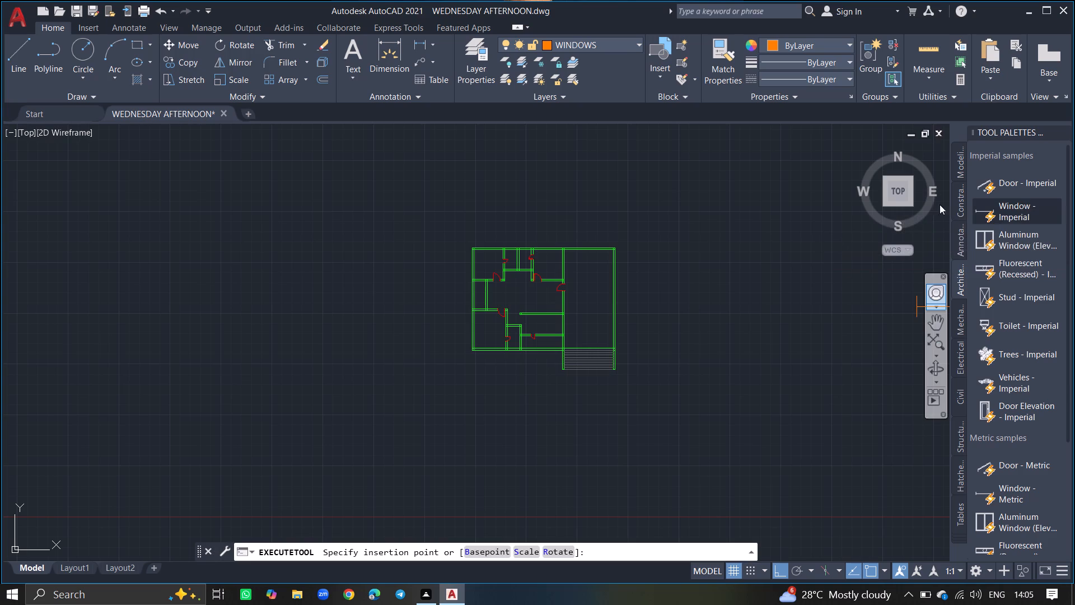
{"action": "left_click", "coordinate": [389, 196]}
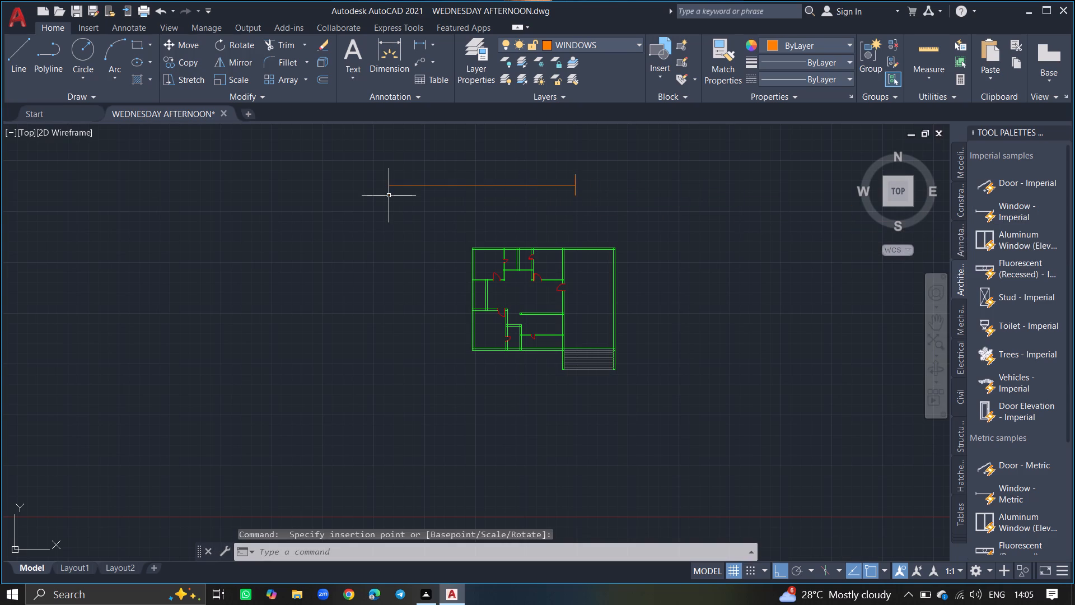
{"action": "left_click", "coordinate": [388, 185]}
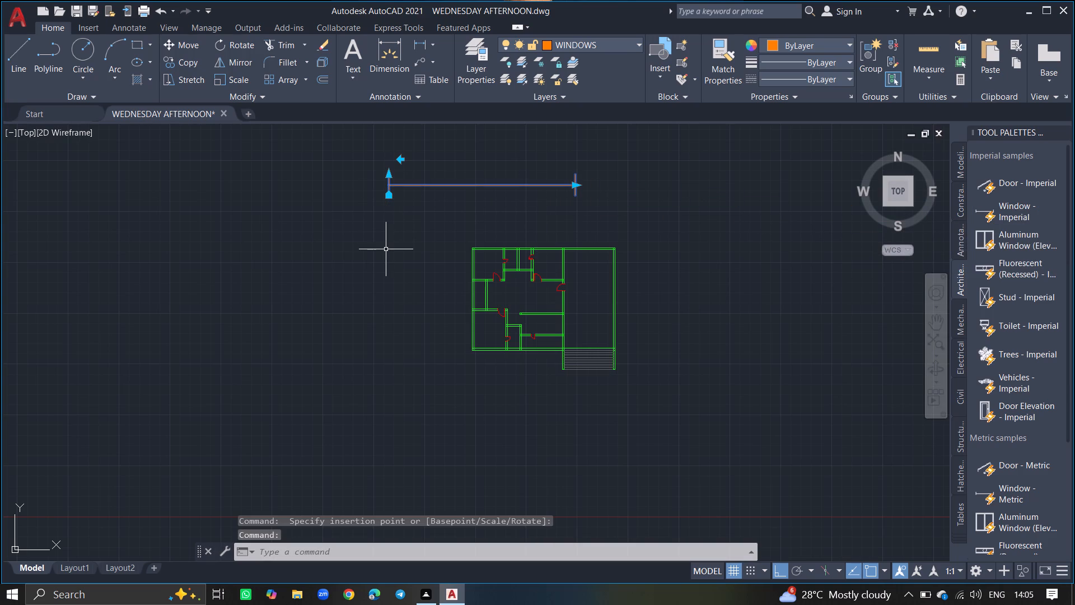
{"action": "type", "text": "SC"}
{"action": "key", "text": "Return"}
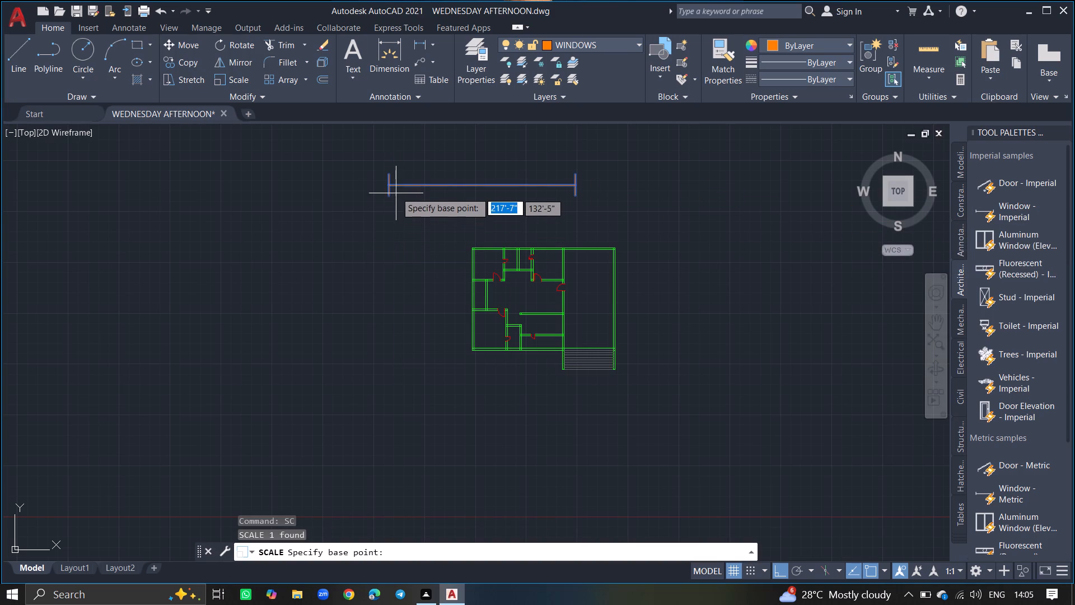
{"action": "left_click", "coordinate": [389, 188]}
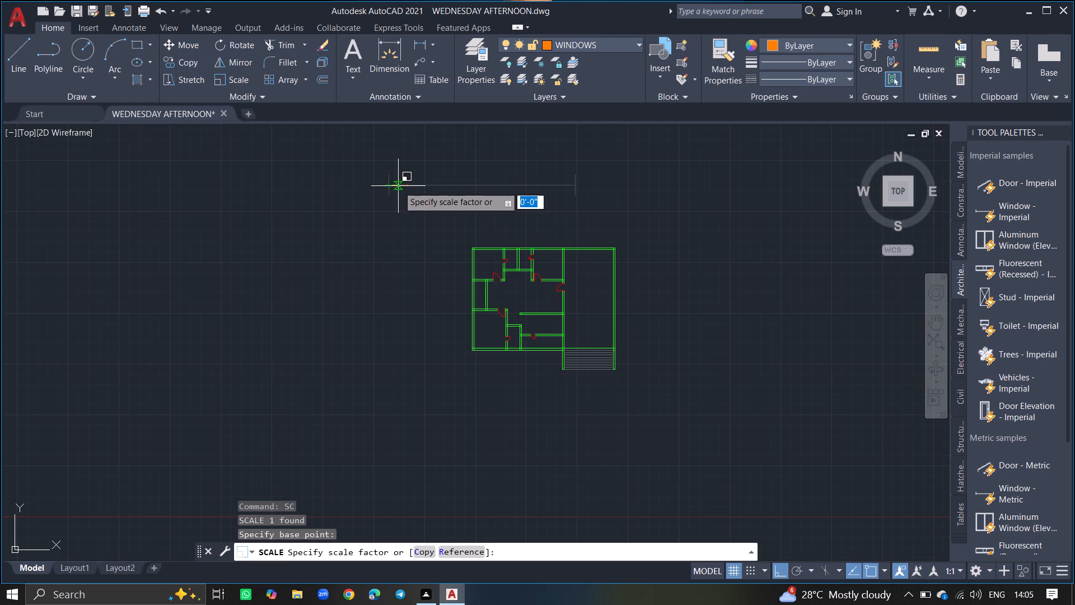
{"action": "scroll", "coordinate": [398, 186], "scroll_direction": "up", "scroll_amount": 7, "text": "ctrl"}
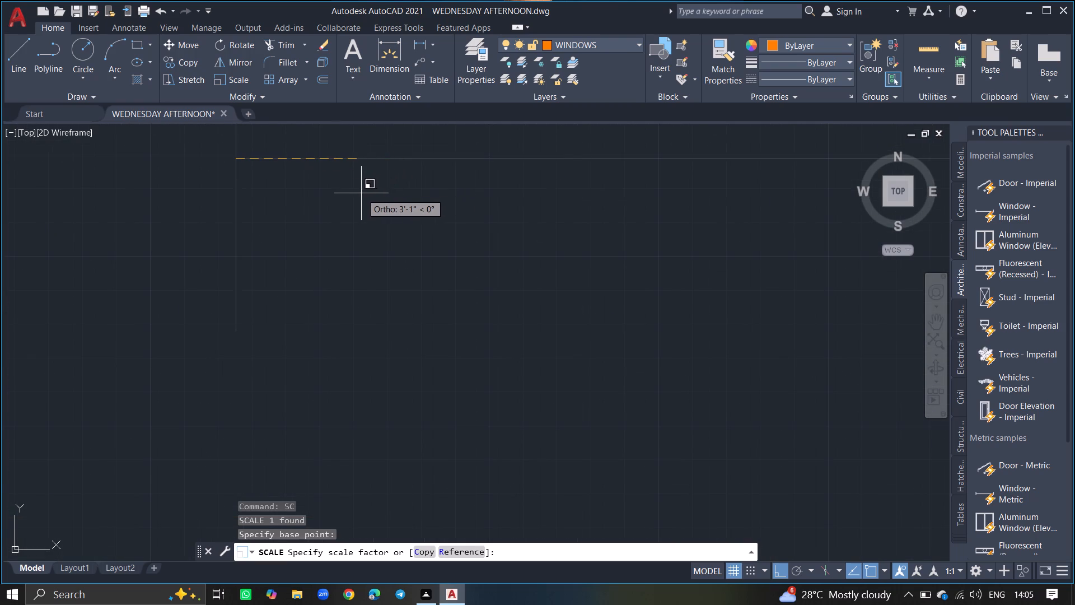
{"action": "left_click", "coordinate": [316, 189]}
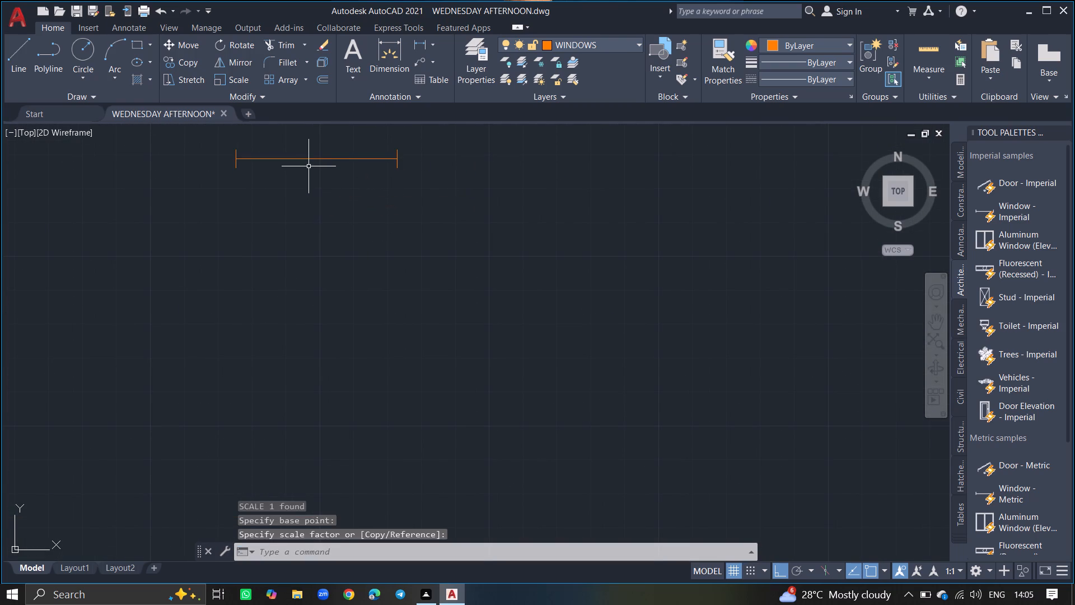
Move the scaled window by its midpoint, with Ortho off, between the two top wall lines of the upper-left room.
{"action": "left_click", "coordinate": [310, 159]}
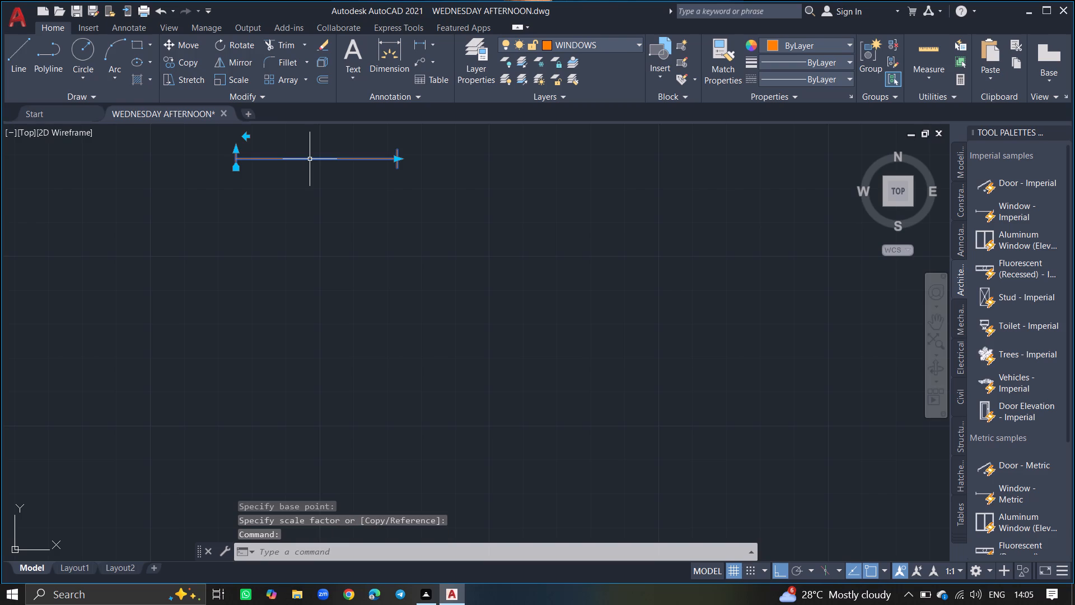
{"action": "type", "text": "MOVE"}
{"action": "key", "text": "Return"}
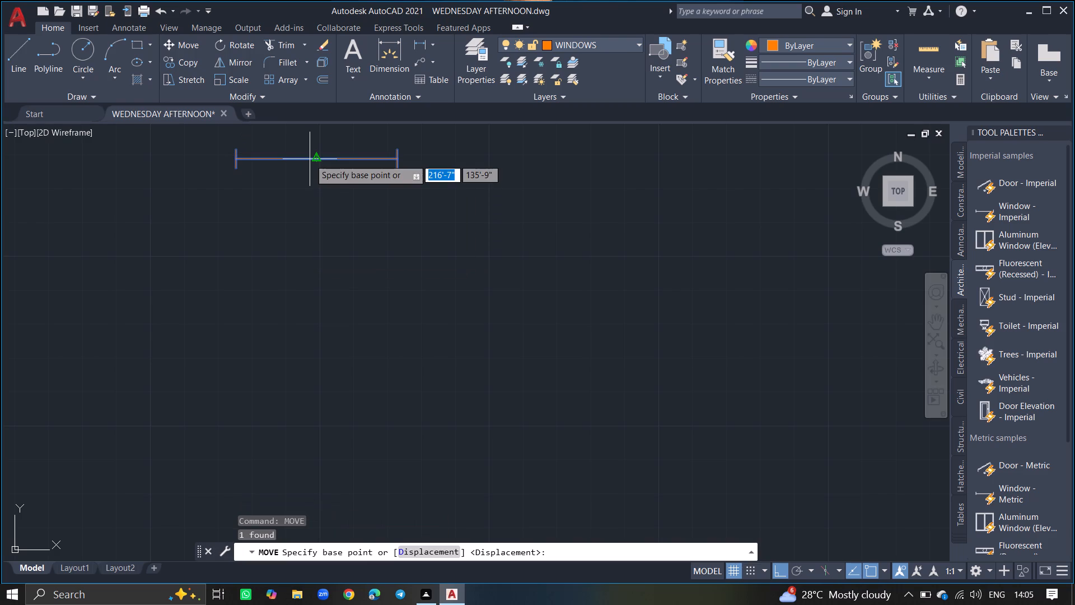
{"action": "left_click", "coordinate": [317, 160]}
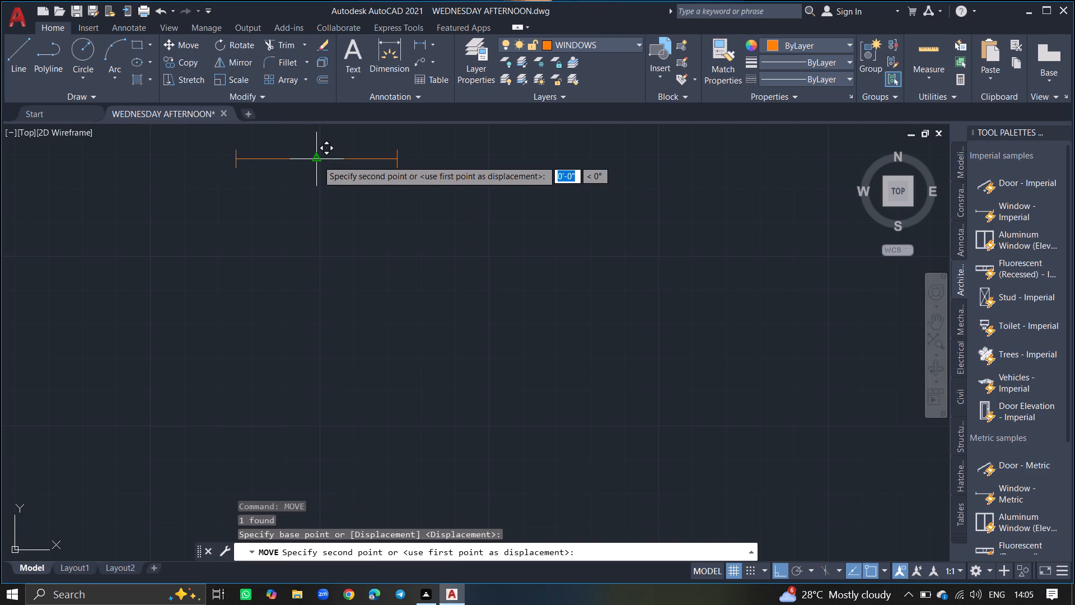
{"action": "scroll", "coordinate": [377, 262], "scroll_direction": "down", "scroll_amount": 6, "text": "ctrl"}
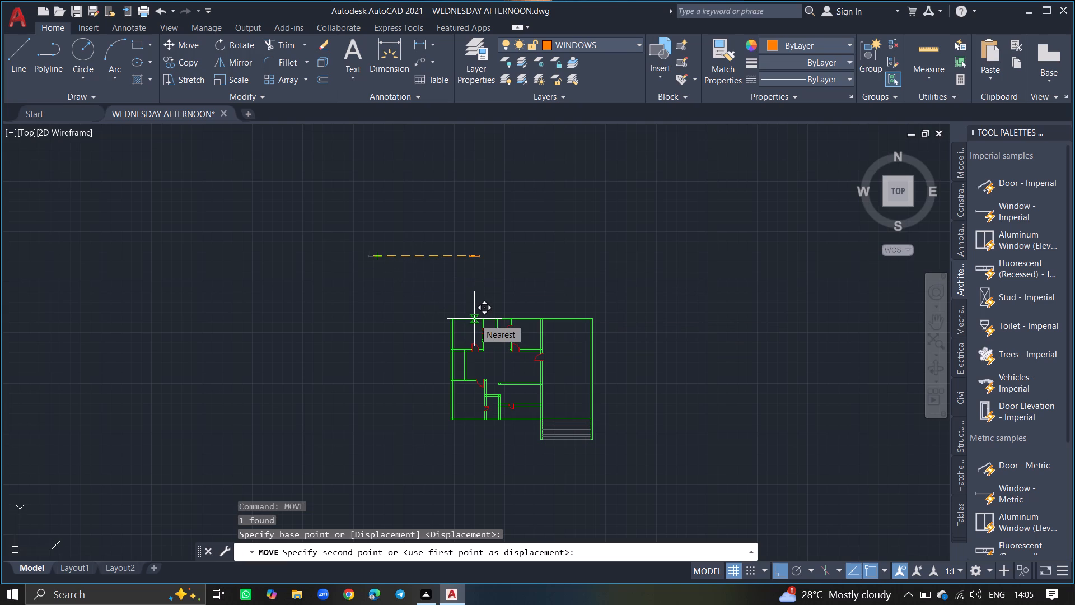
{"action": "key", "text": "F8"}
{"action": "scroll", "coordinate": [474, 319], "scroll_direction": "up", "scroll_amount": 5, "text": "ctrl"}
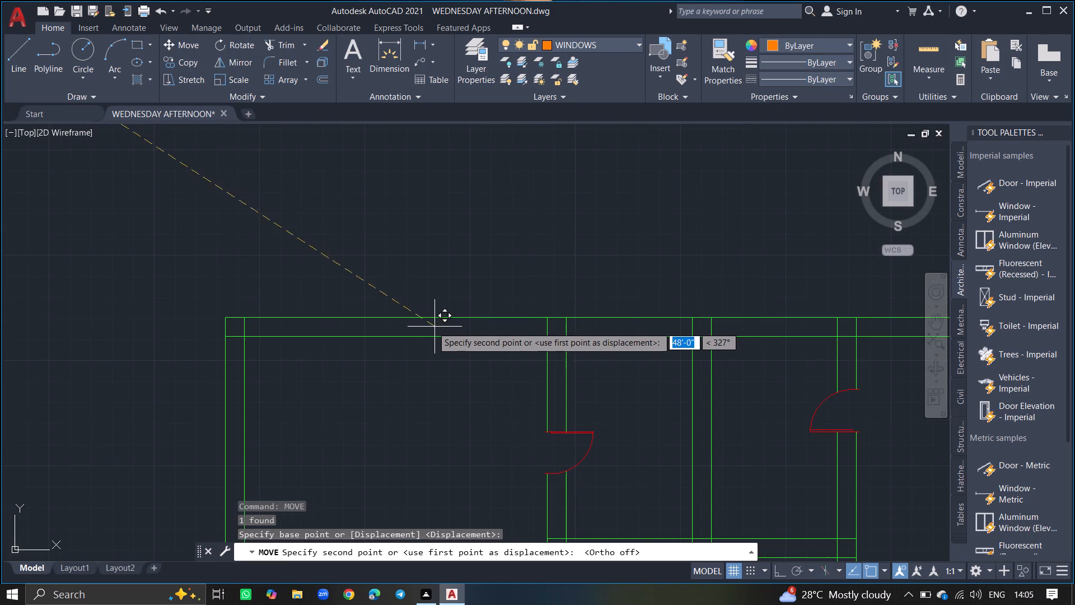
{"action": "scroll", "coordinate": [390, 325], "scroll_direction": "up", "scroll_amount": 3, "text": "ctrl"}
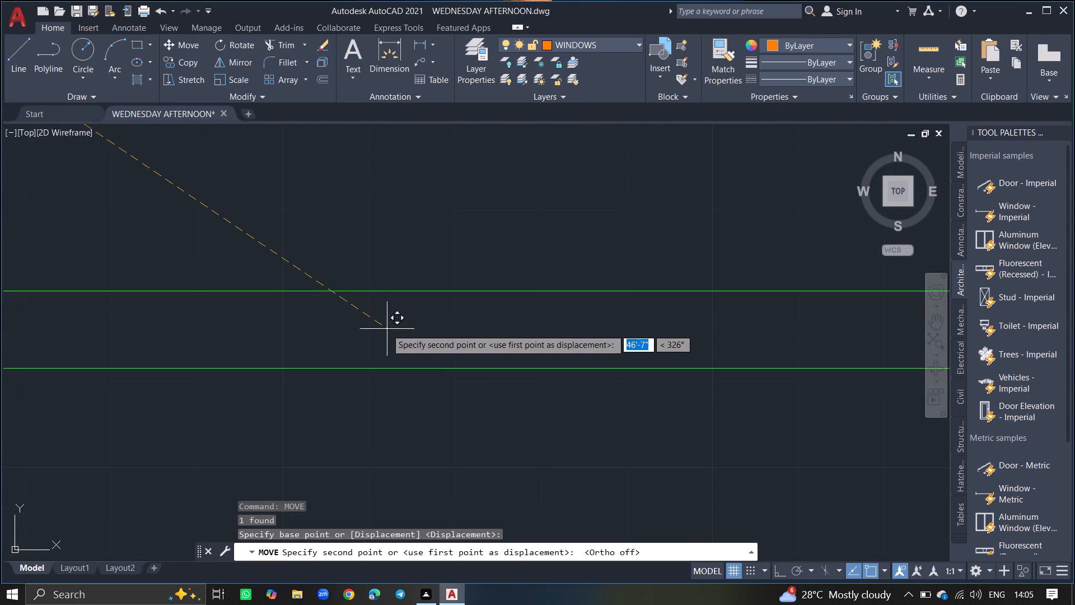
{"action": "left_click", "coordinate": [386, 331]}
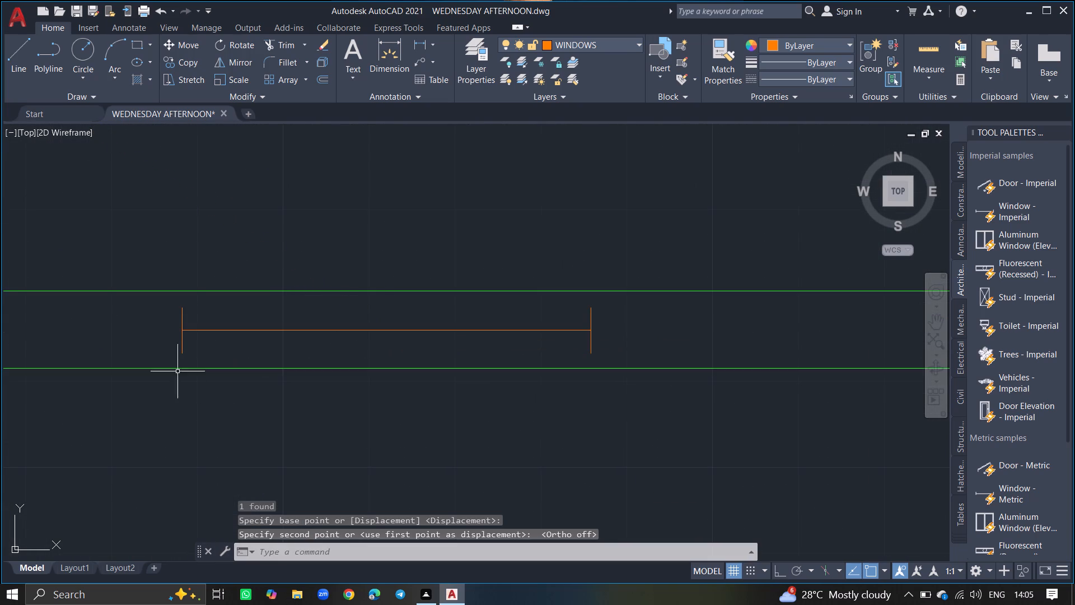
Draw 9" lines across the top wall's thickness just beyond the left and right ends of the window.
{"action": "key", "text": "l"}
{"action": "key", "text": "Return"}
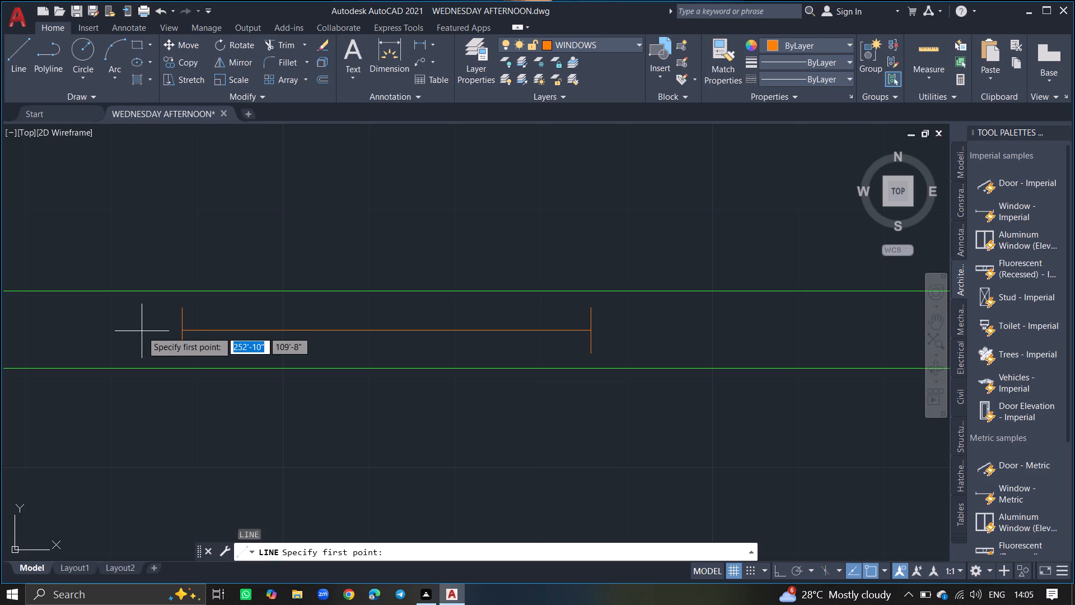
{"action": "left_click_drag", "start_coordinate": [169, 291], "coordinate": [163, 359]}
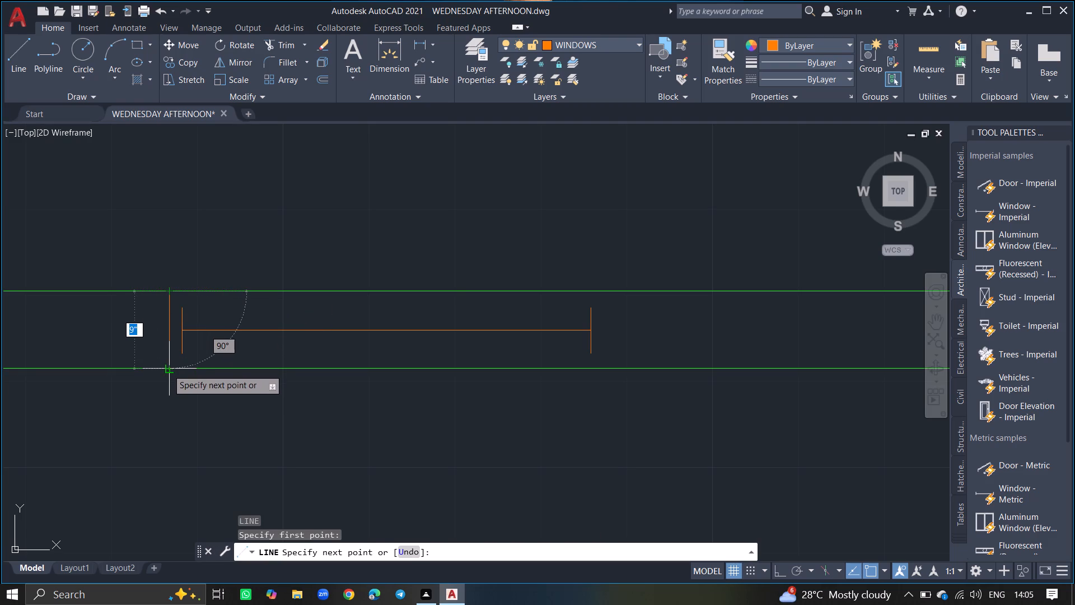
{"action": "left_click", "coordinate": [167, 369]}
{"action": "key", "text": "Return"}
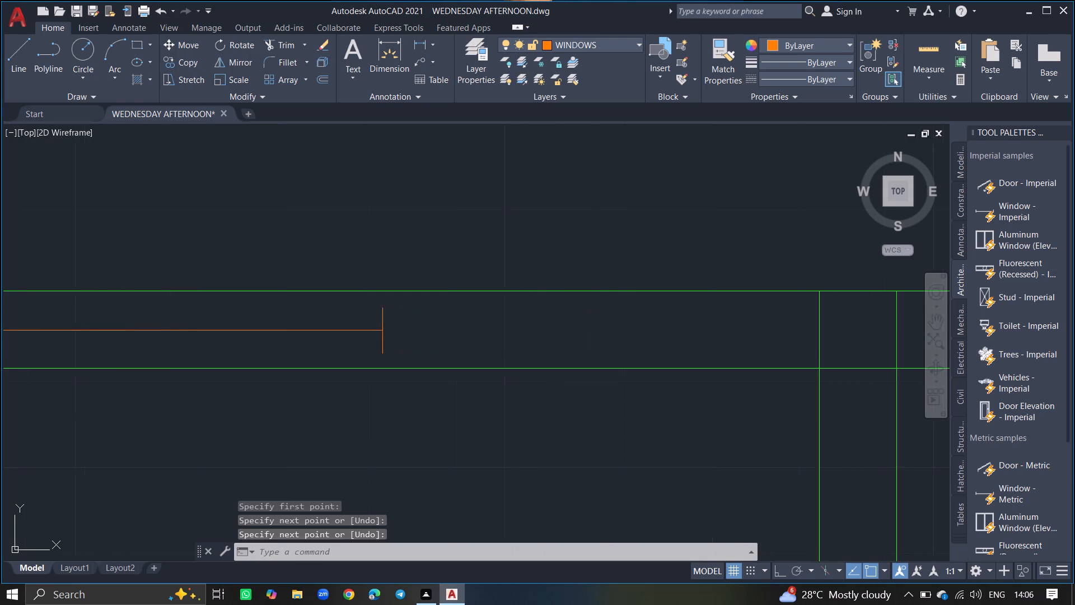
{"action": "key", "text": "l"}
{"action": "key", "text": "Return"}
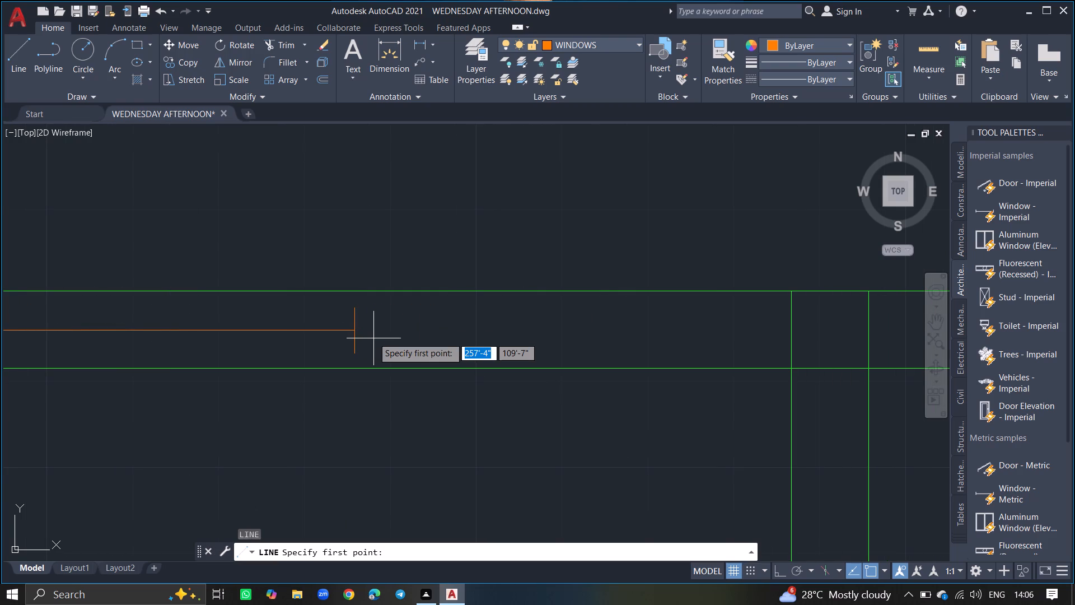
{"action": "left_click", "coordinate": [368, 291]}
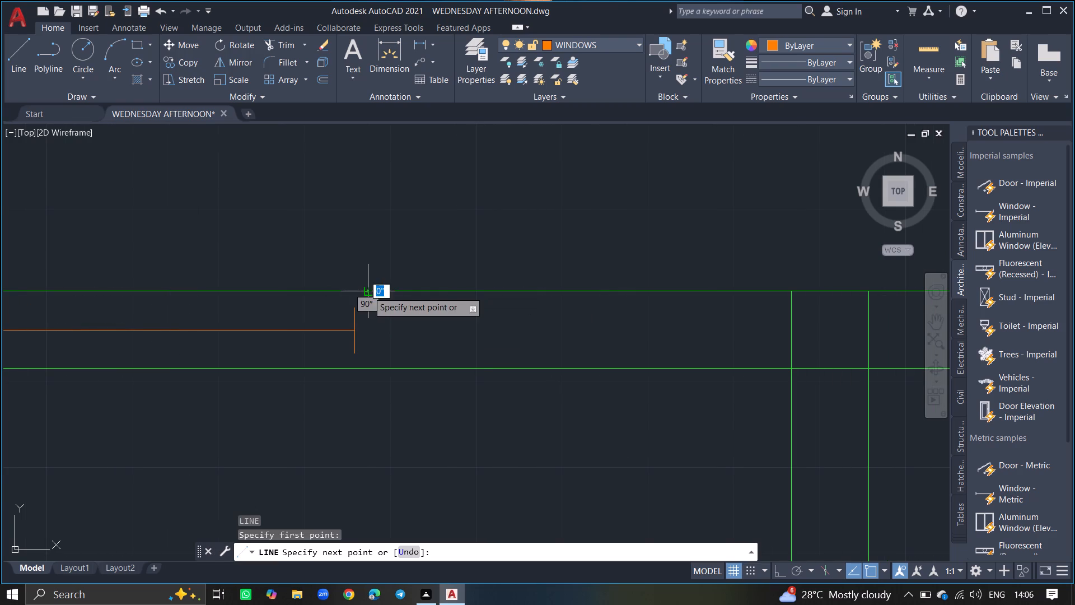
{"action": "left_click", "coordinate": [368, 371]}
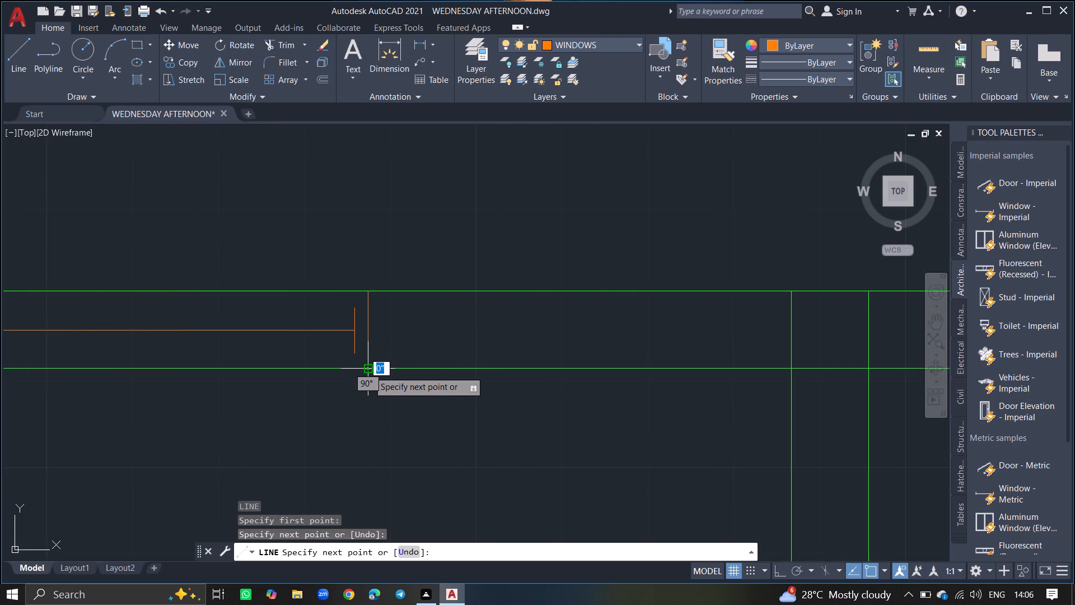
{"action": "key", "text": "Return"}
Insert a second Window - Imperial block above the plan and scale it down to about half the first window's length.
{"action": "scroll", "coordinate": [368, 371], "scroll_direction": "down", "scroll_amount": 4, "text": "ctrl"}
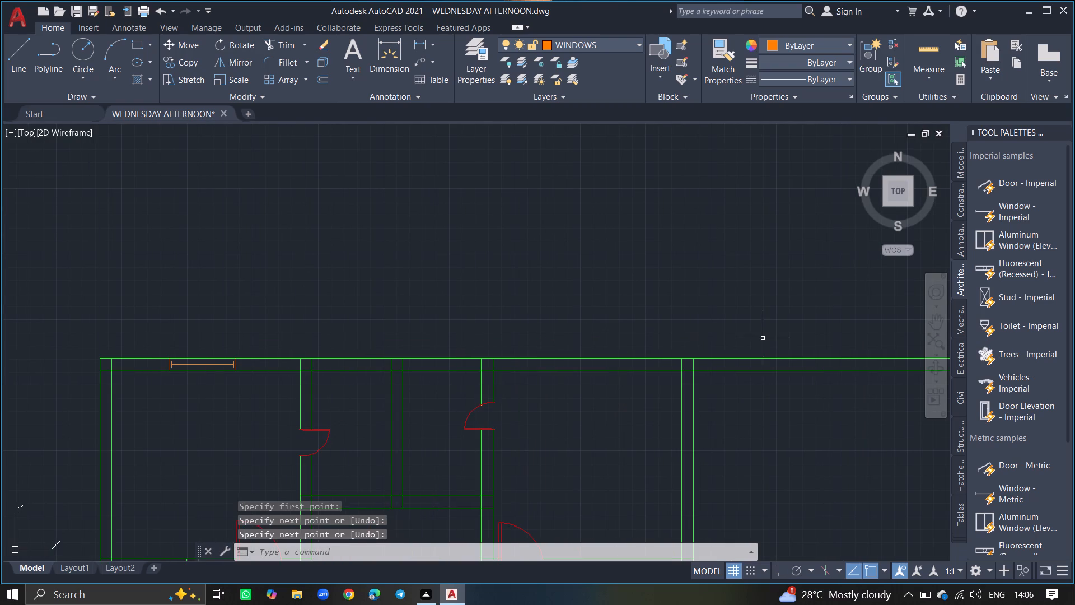
{"action": "left_click", "coordinate": [1004, 199]}
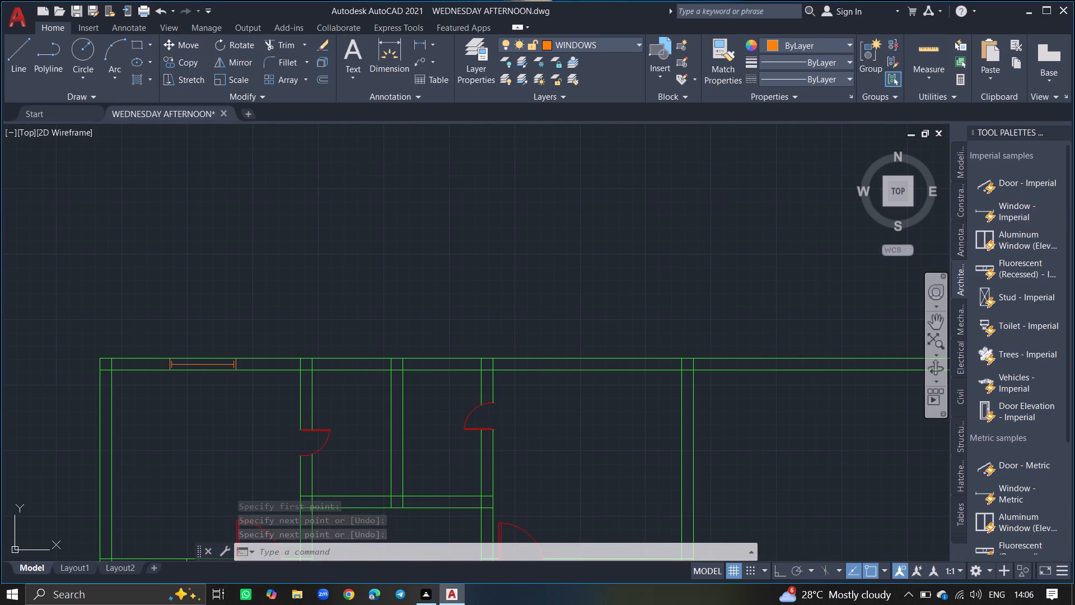
{"action": "scroll", "coordinate": [424, 295], "scroll_direction": "down", "scroll_amount": 4, "text": "ctrl"}
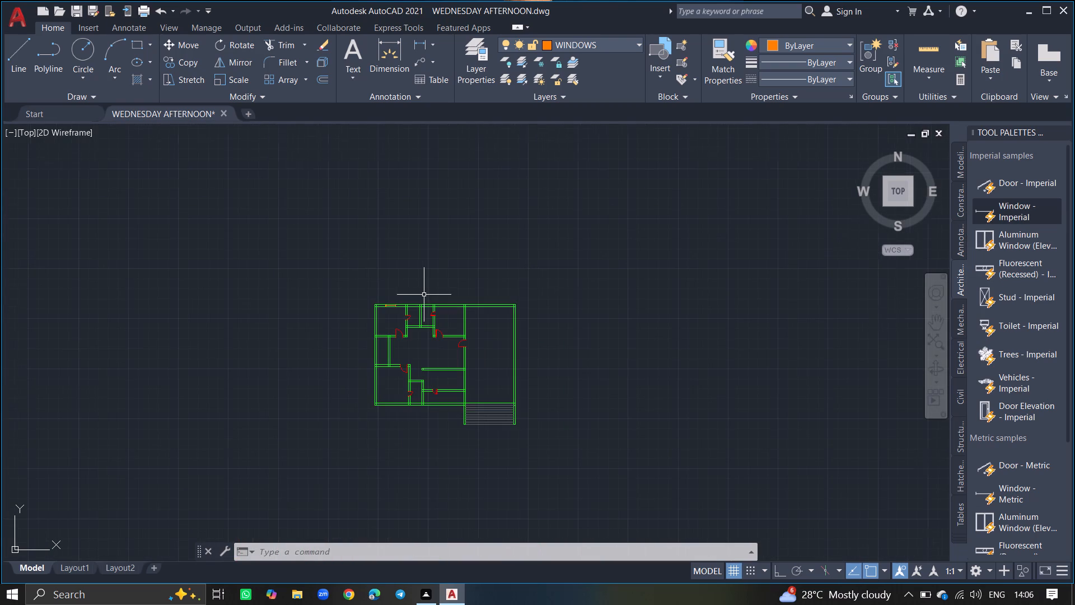
{"action": "left_click", "coordinate": [995, 211]}
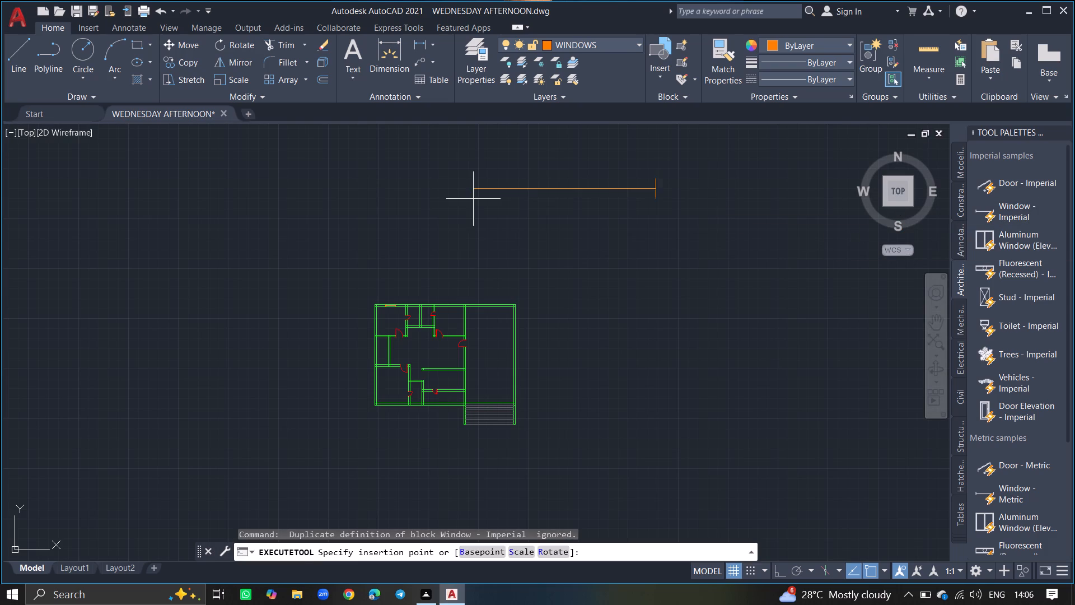
{"action": "left_click", "coordinate": [359, 294]}
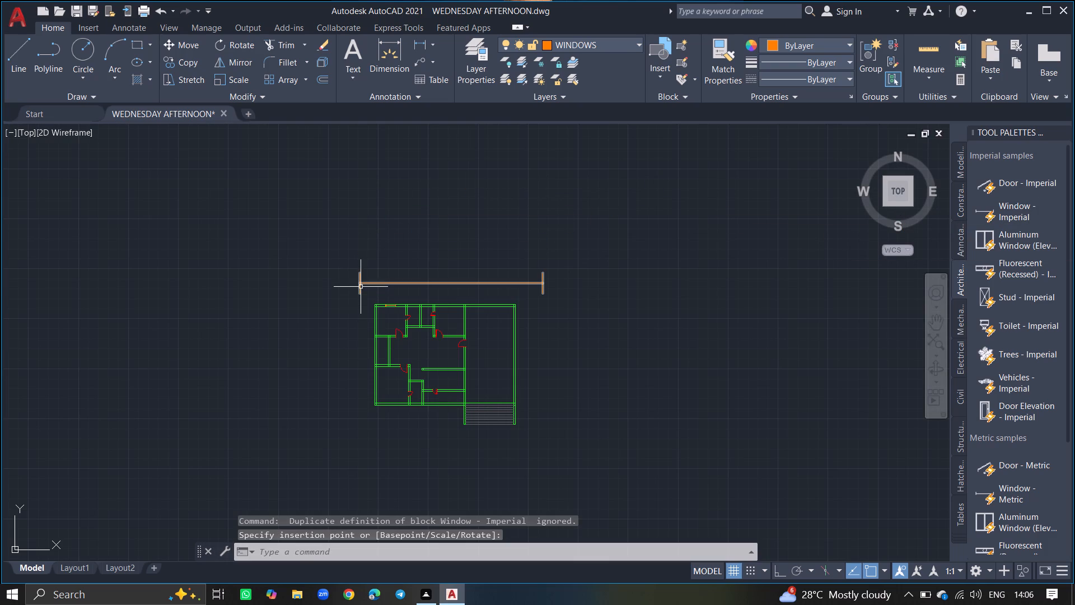
{"action": "scroll", "coordinate": [361, 285], "scroll_direction": "up", "scroll_amount": 4, "text": "ctrl"}
{"action": "left_click", "coordinate": [350, 278]}
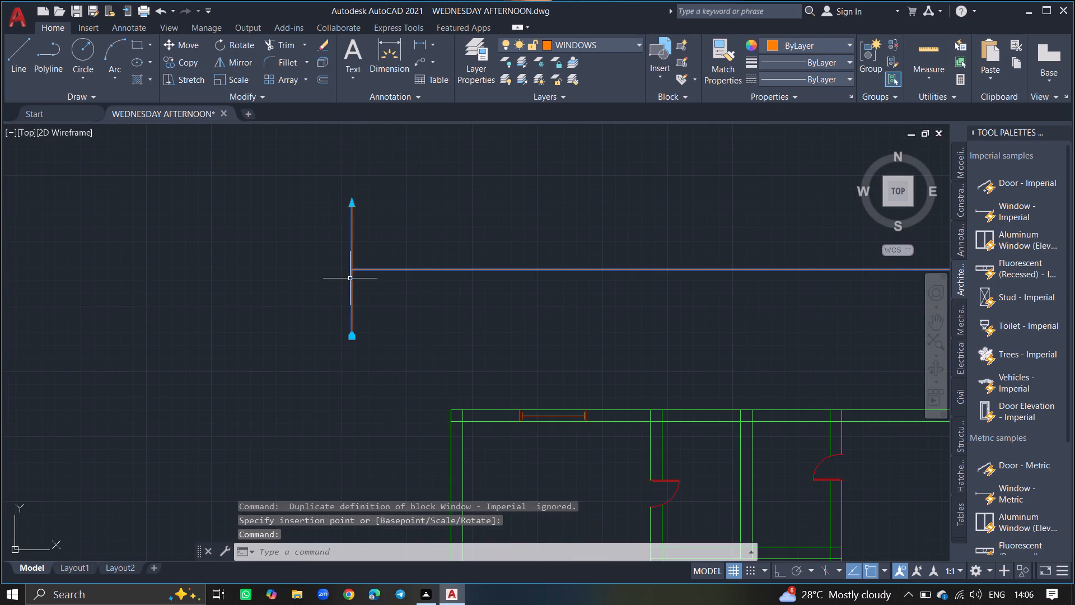
{"action": "type", "text": "SC"}
{"action": "key", "text": "Return"}
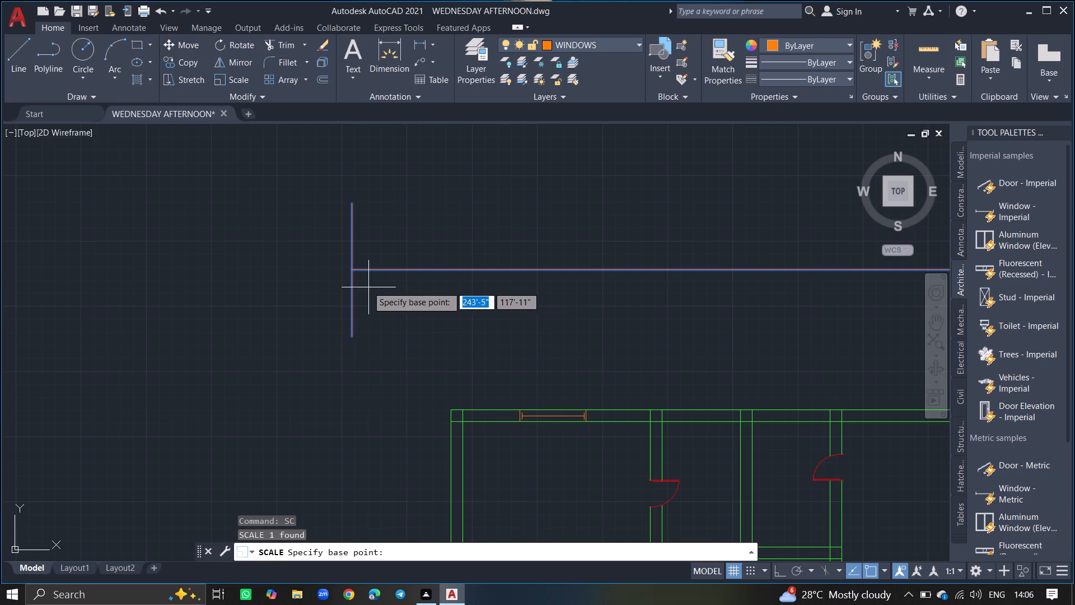
{"action": "left_click", "coordinate": [351, 274]}
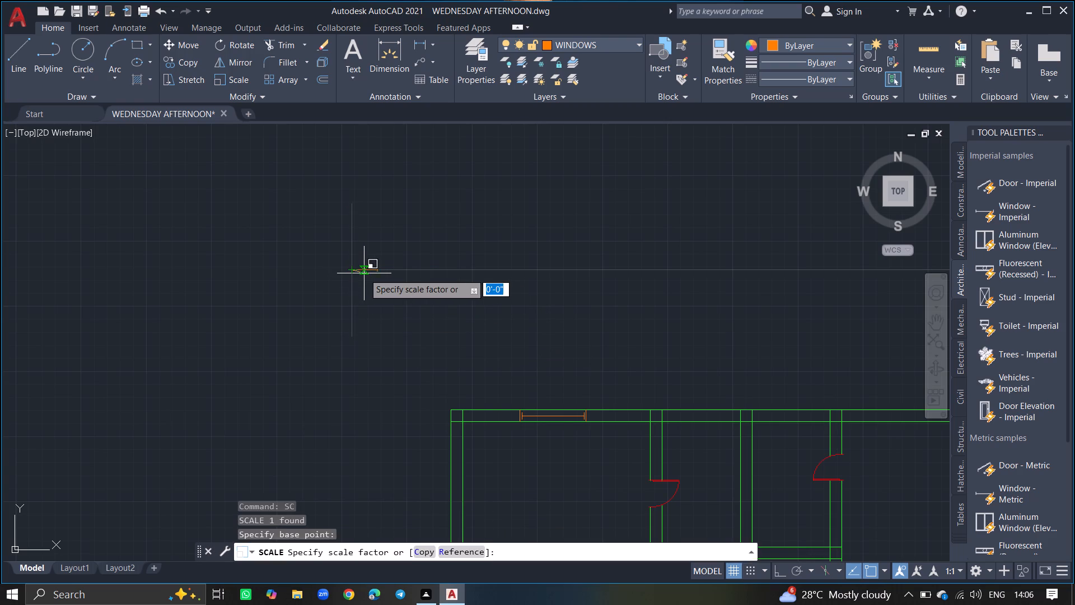
{"action": "scroll", "coordinate": [364, 273], "scroll_direction": "up", "scroll_amount": 2, "text": "ctrl"}
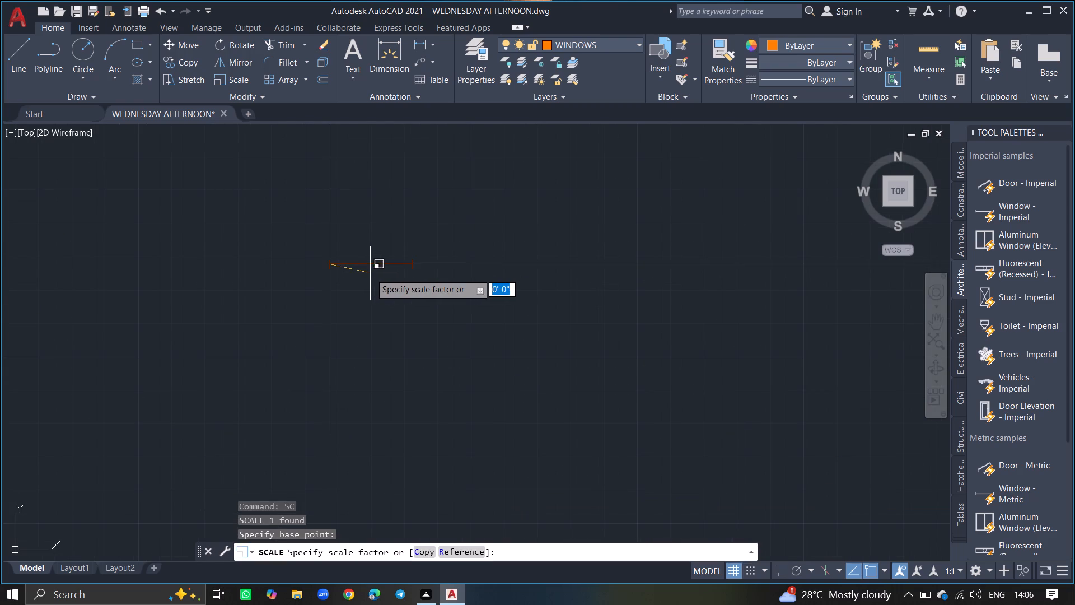
{"action": "left_click", "coordinate": [370, 273]}
Move the smaller window by its midpoint into the top wall of the small room adjoining the upper-left room.
{"action": "left_click", "coordinate": [368, 263]}
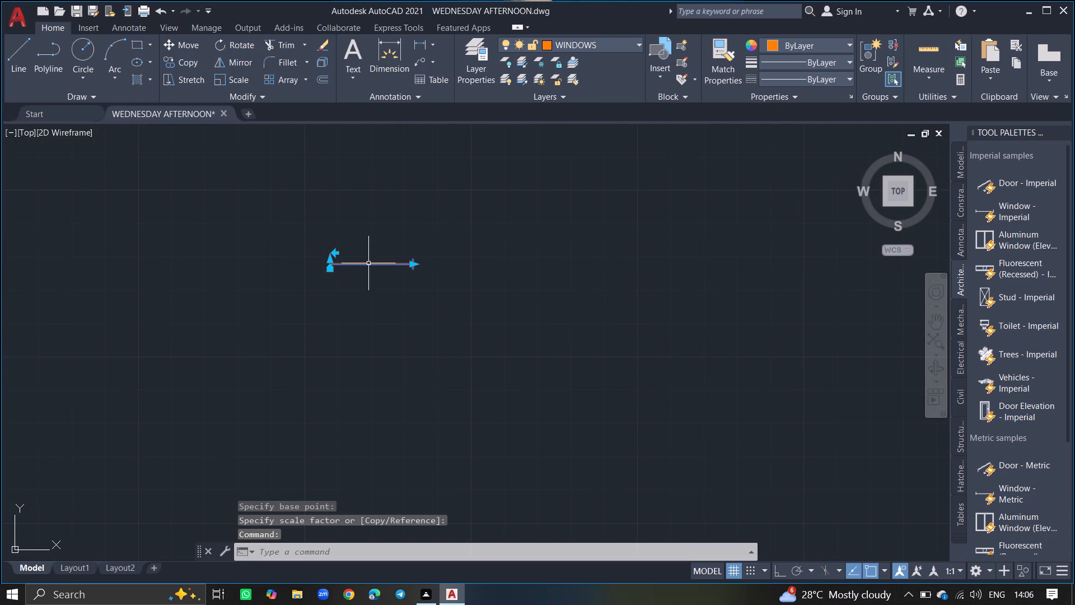
{"action": "type", "text": "MOVE"}
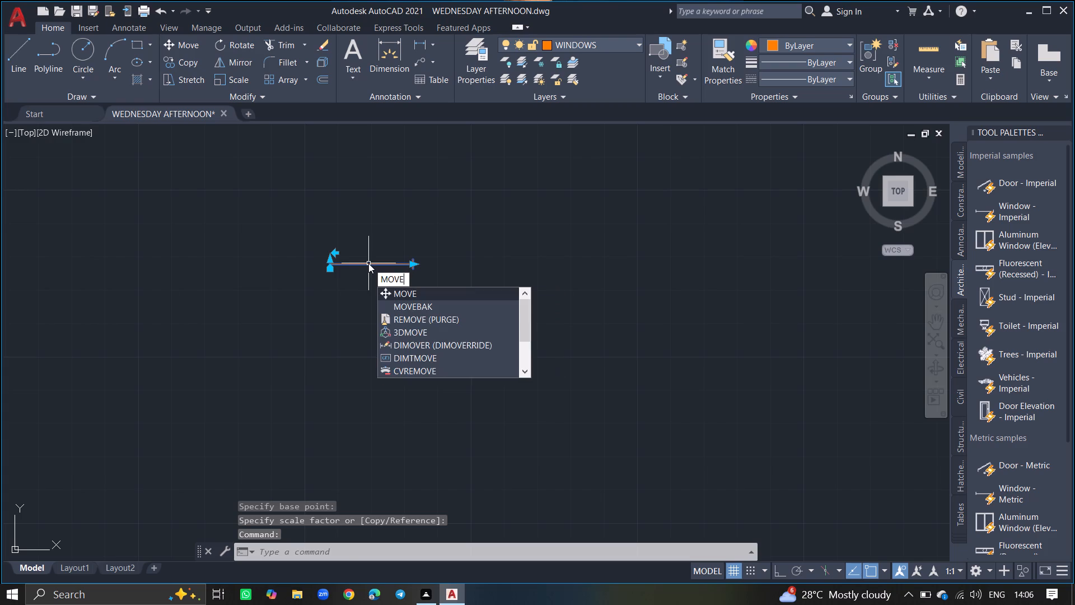
{"action": "key", "text": "Return"}
{"action": "left_click", "coordinate": [368, 263]}
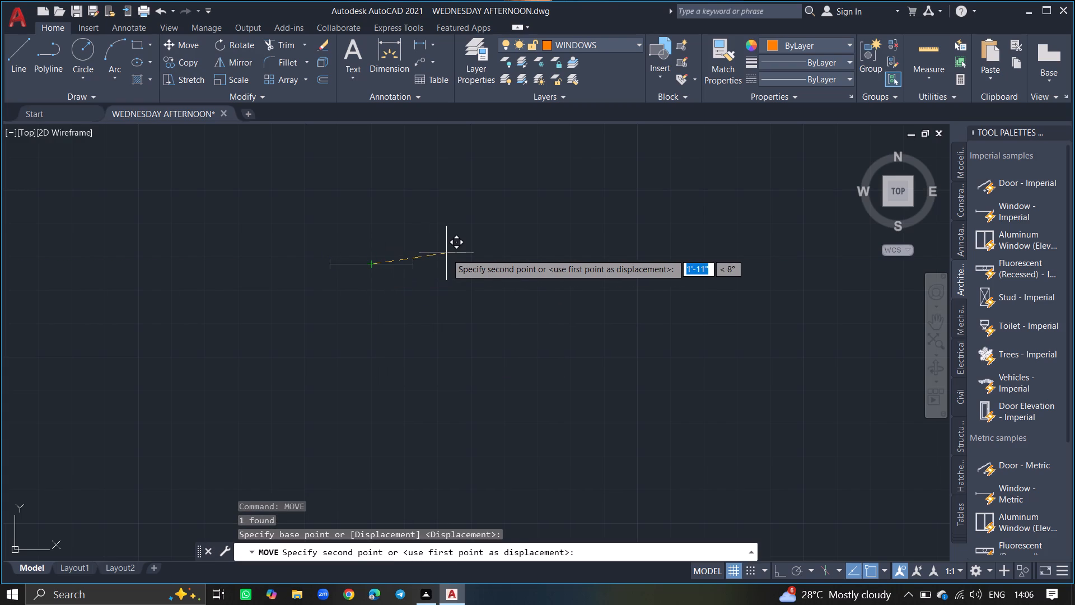
{"action": "scroll", "coordinate": [446, 253], "scroll_direction": "down", "scroll_amount": 3, "text": "ctrl"}
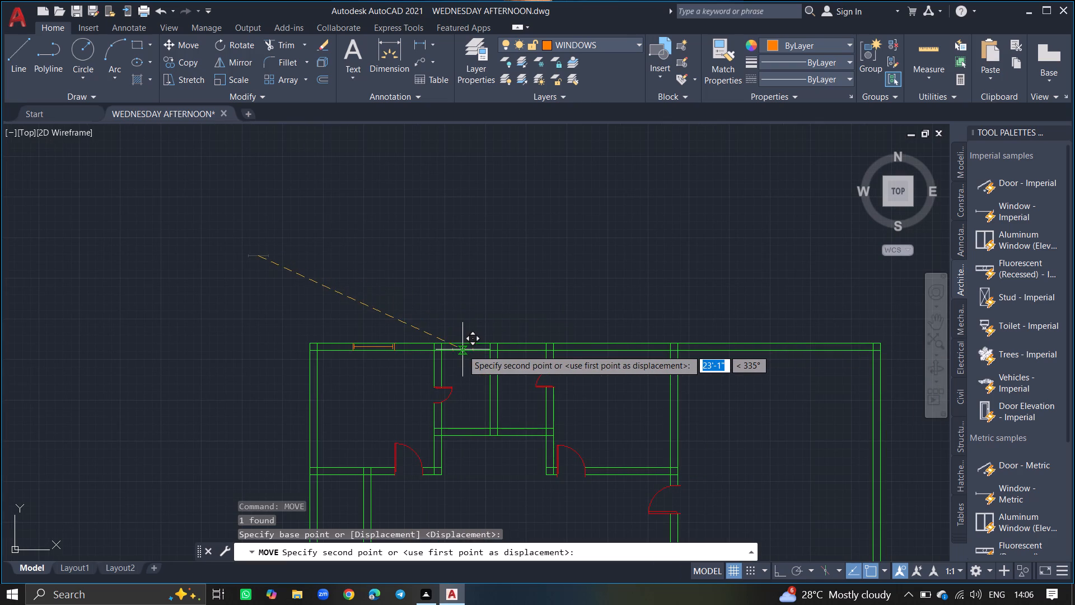
{"action": "scroll", "coordinate": [462, 350], "scroll_direction": "up", "scroll_amount": 4, "text": "ctrl"}
{"action": "left_click", "coordinate": [471, 339]}
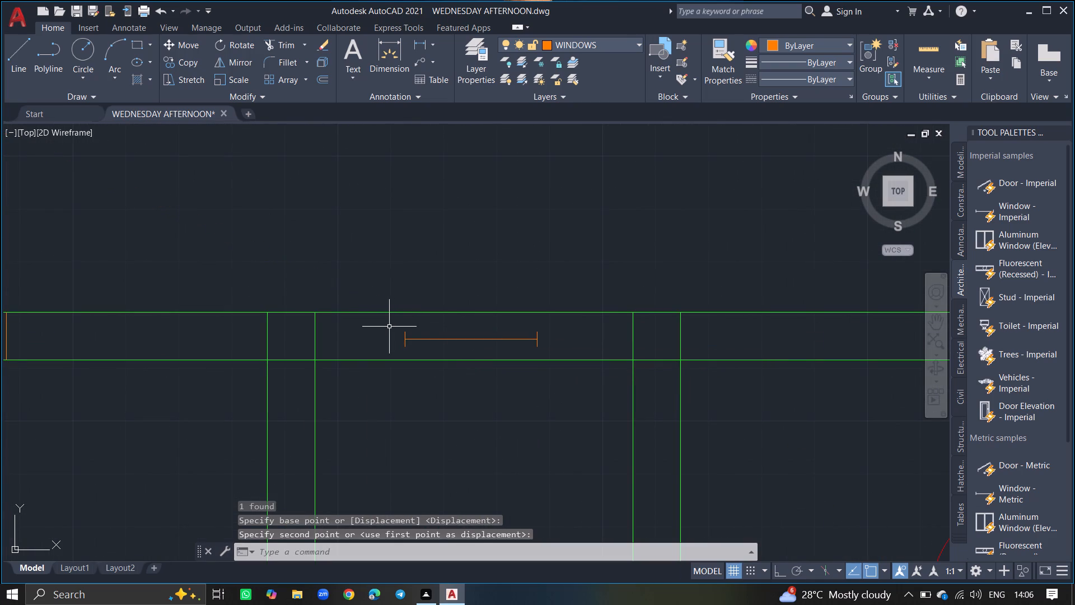
Draw 9" closing lines across the top wall's thickness just beyond both ends of the smaller window.
{"action": "key", "text": "l"}
{"action": "key", "text": "Return"}
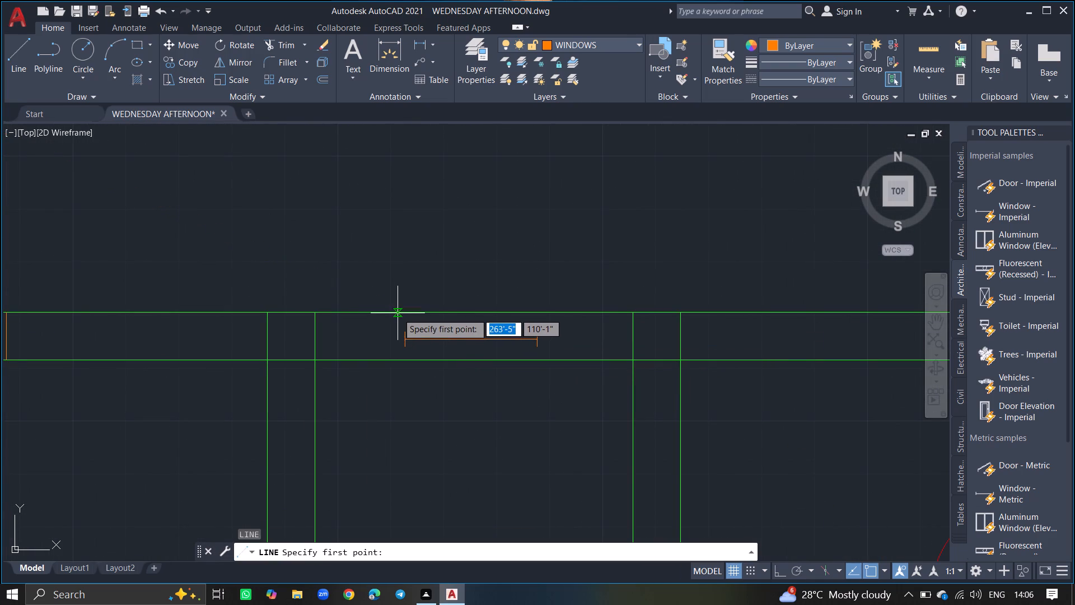
{"action": "left_click", "coordinate": [398, 313]}
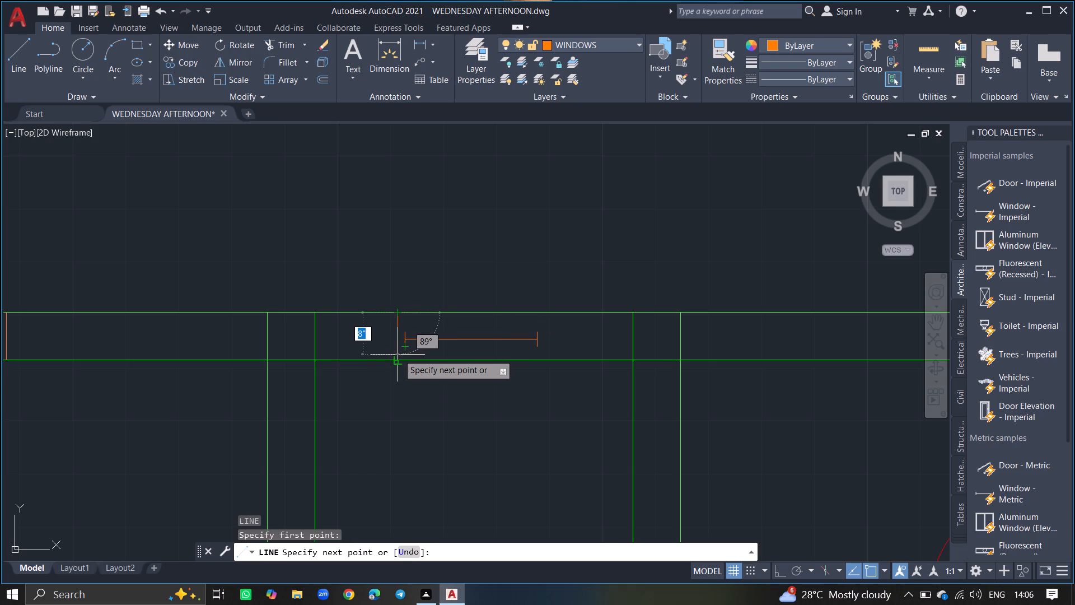
{"action": "left_click", "coordinate": [396, 359]}
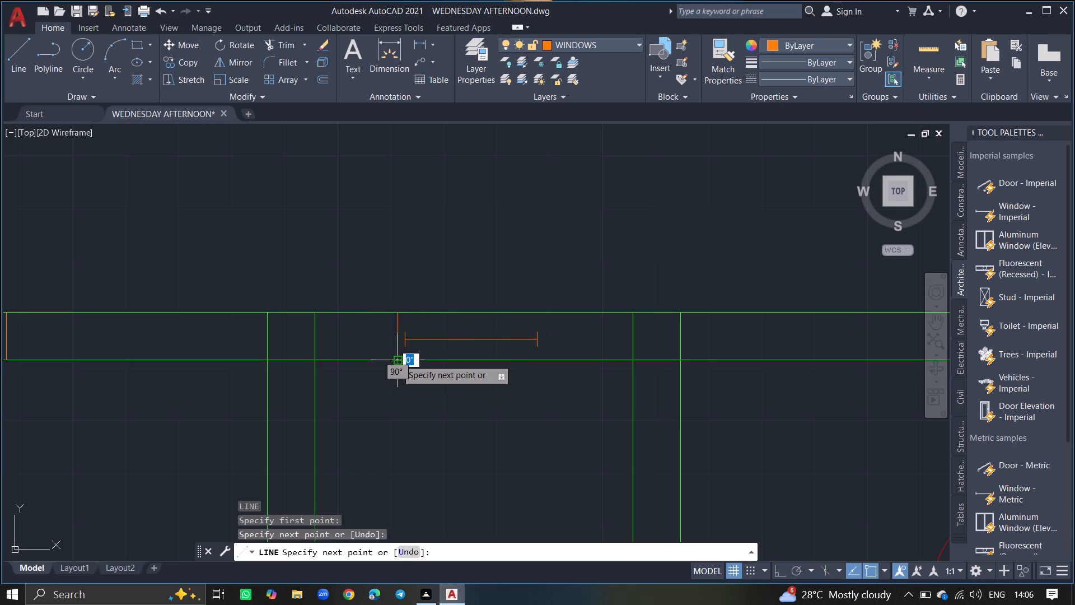
{"action": "key", "text": "Return"}
{"action": "key", "text": "l"}
{"action": "key", "text": "Return"}
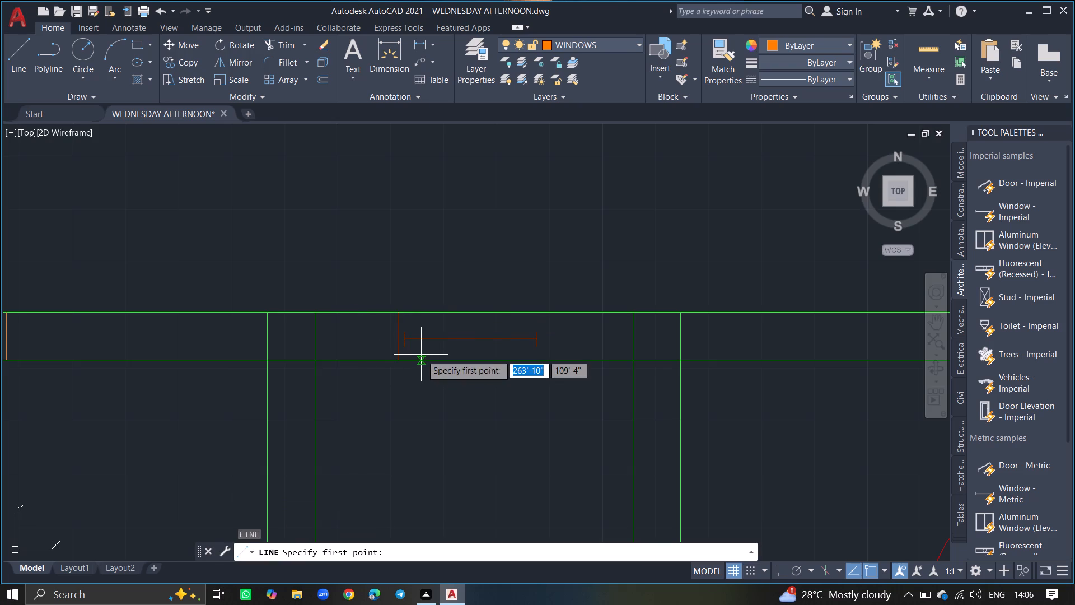
{"action": "left_click", "coordinate": [544, 313]}
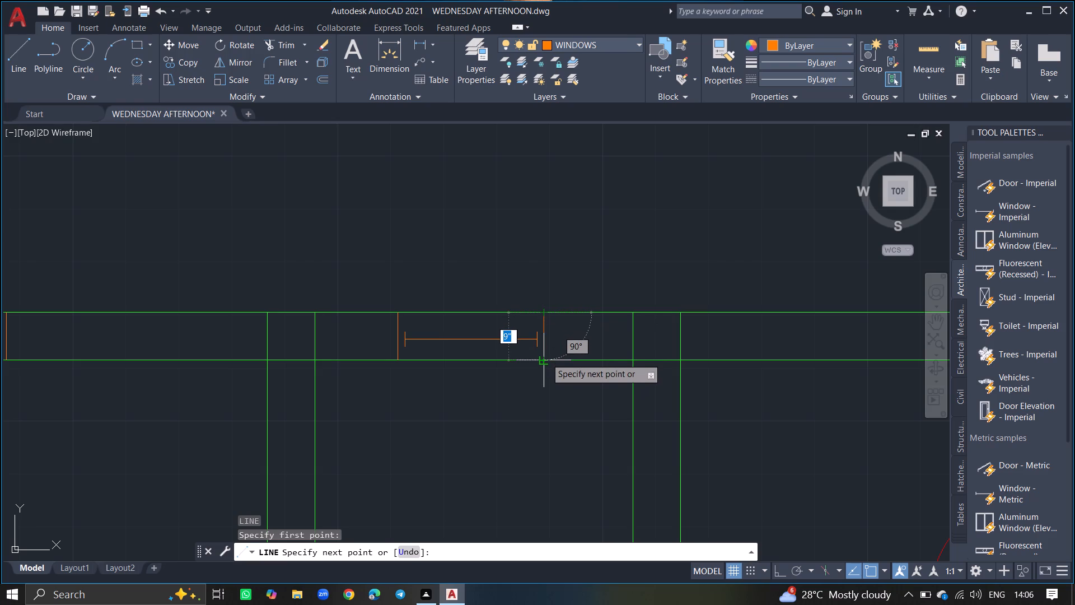
{"action": "left_click", "coordinate": [546, 361]}
{"action": "key", "text": "Return"}
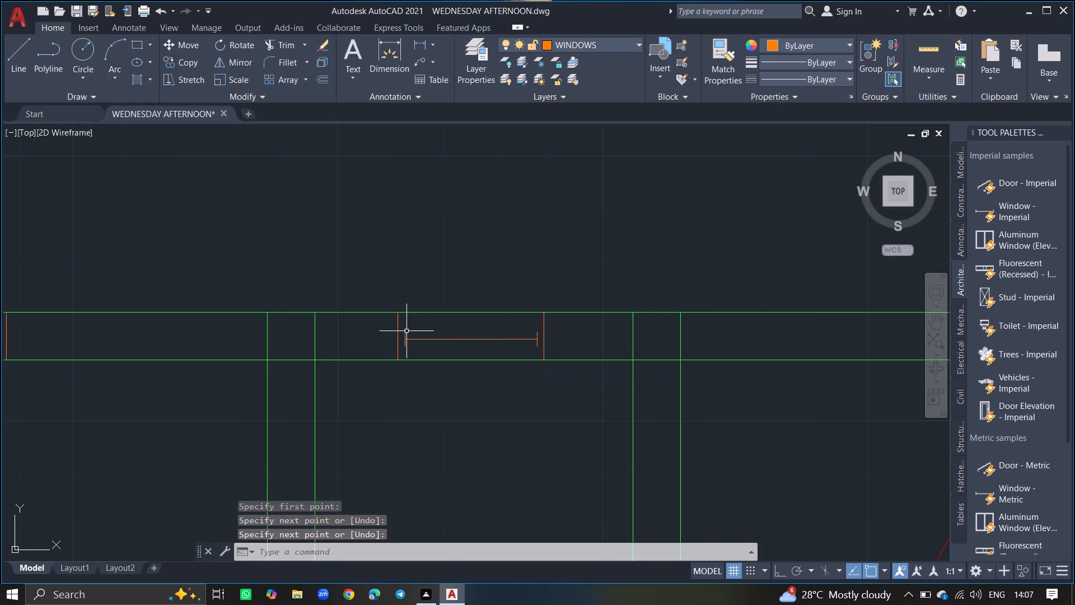
Copy the smaller window along the top wall into the adjacent small room to the east, about 5'-4" away.
{"action": "scroll", "coordinate": [288, 320], "scroll_direction": "down", "scroll_amount": 3, "text": "ctrl"}
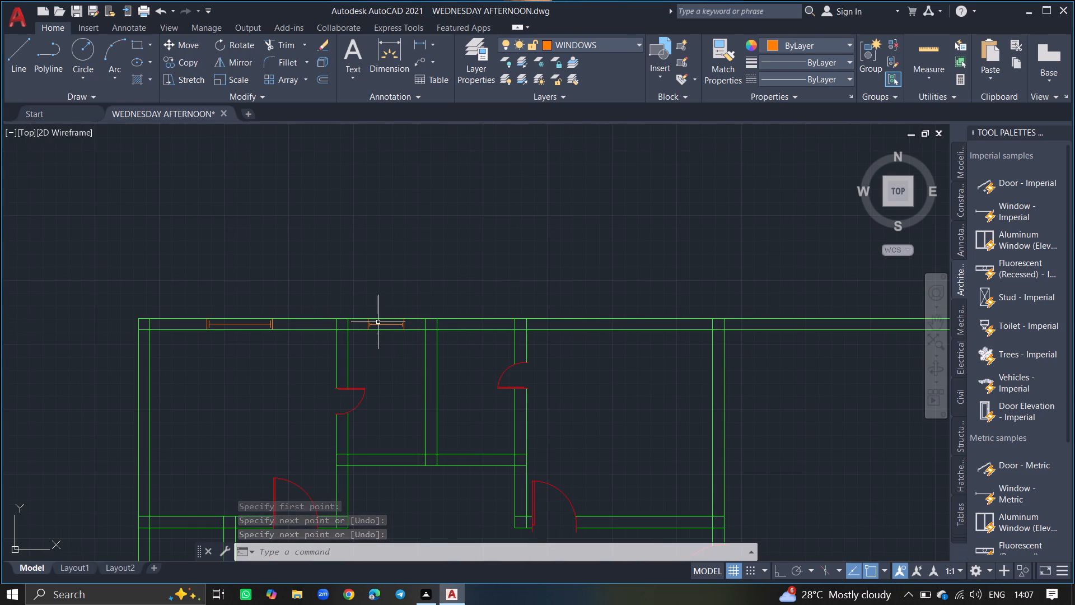
{"action": "left_click", "coordinate": [380, 325]}
{"action": "type", "text": "COPY"}
{"action": "key", "text": "Return"}
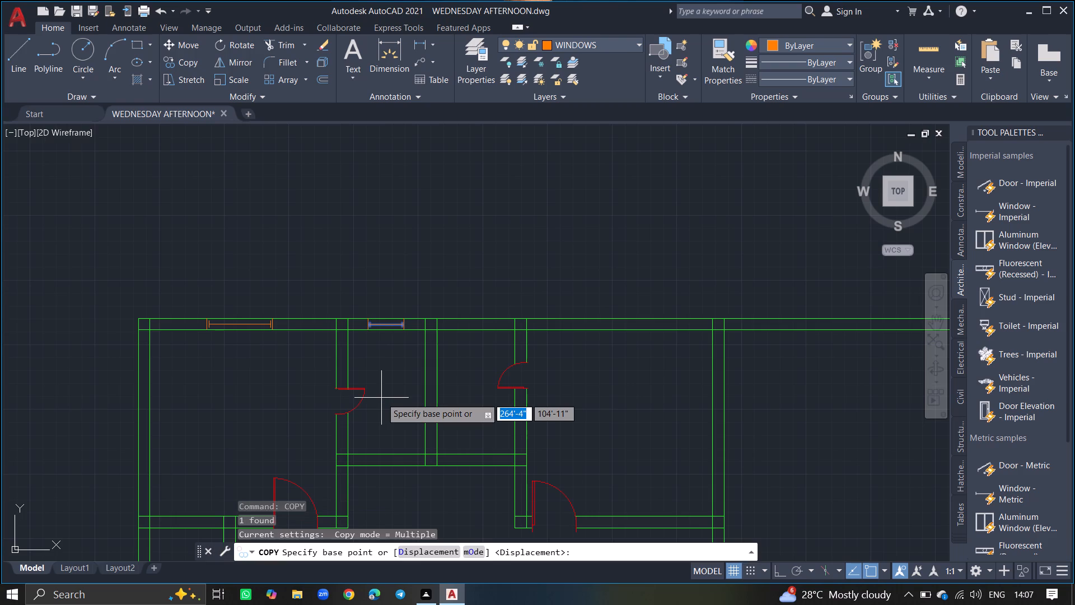
{"action": "scroll", "coordinate": [381, 398], "scroll_direction": "up", "scroll_amount": 1, "text": "ctrl"}
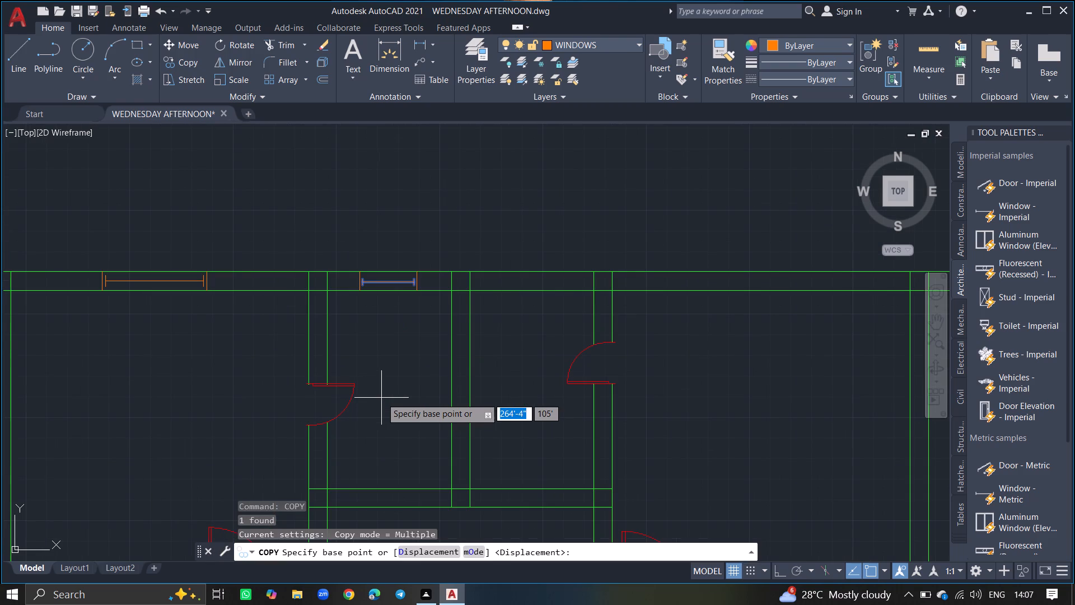
{"action": "left_click", "coordinate": [400, 284]}
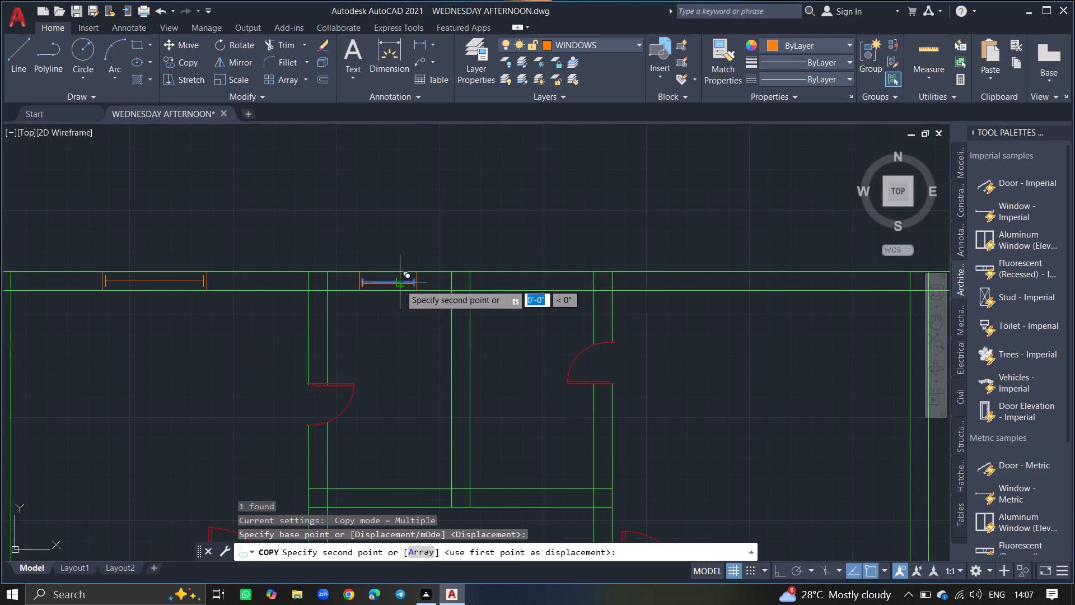
{"action": "scroll", "coordinate": [529, 285], "scroll_direction": "up", "scroll_amount": 5, "text": "ctrl"}
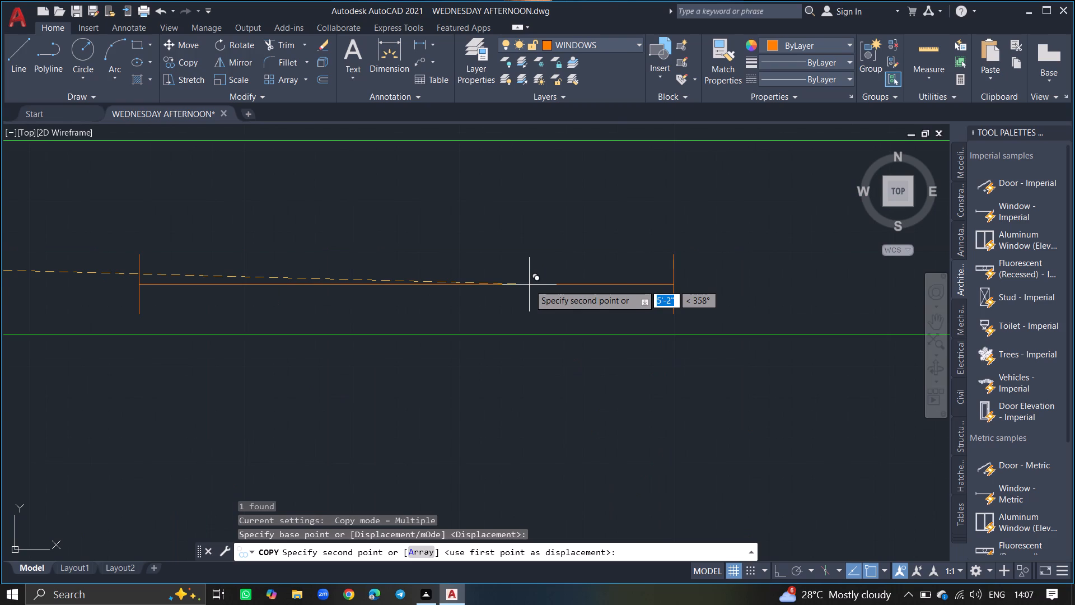
{"action": "scroll", "coordinate": [529, 285], "scroll_direction": "down", "scroll_amount": 3, "text": "ctrl"}
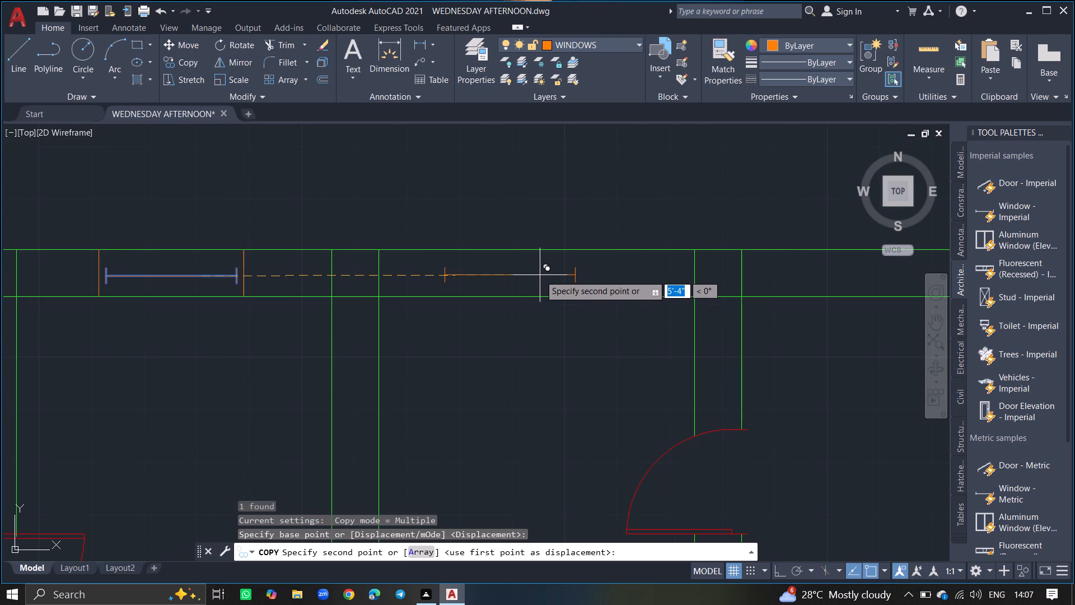
{"action": "left_click", "coordinate": [541, 274]}
{"action": "key", "text": "Return"}
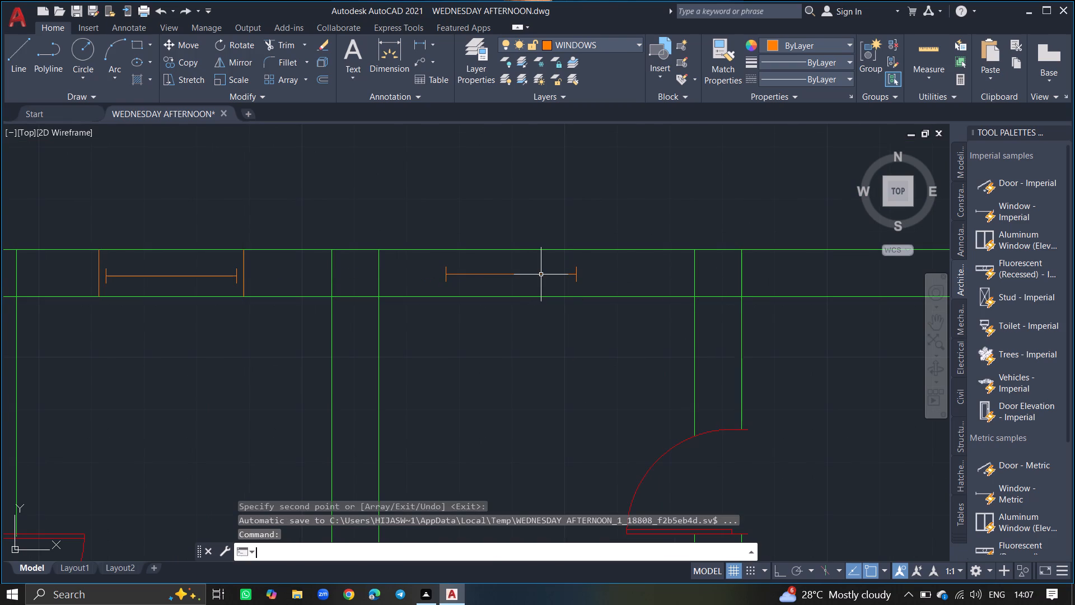
Draw 9" closing lines across the top wall just beyond both ends of the copied small window.
{"action": "key", "text": "l"}
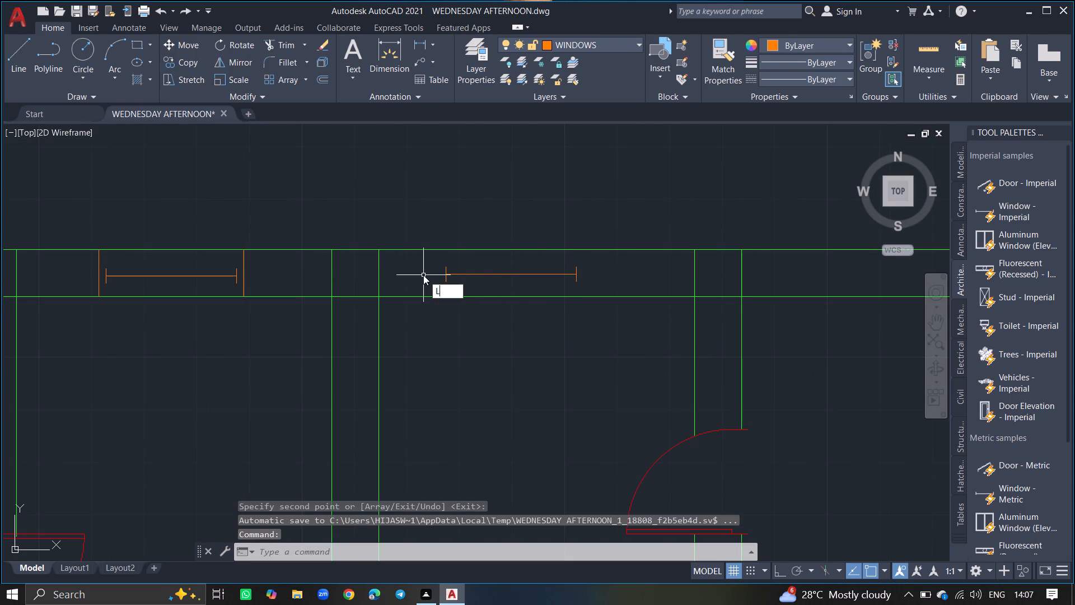
{"action": "key", "text": "Return"}
{"action": "scroll", "coordinate": [423, 275], "scroll_direction": "up", "scroll_amount": 4, "text": "ctrl"}
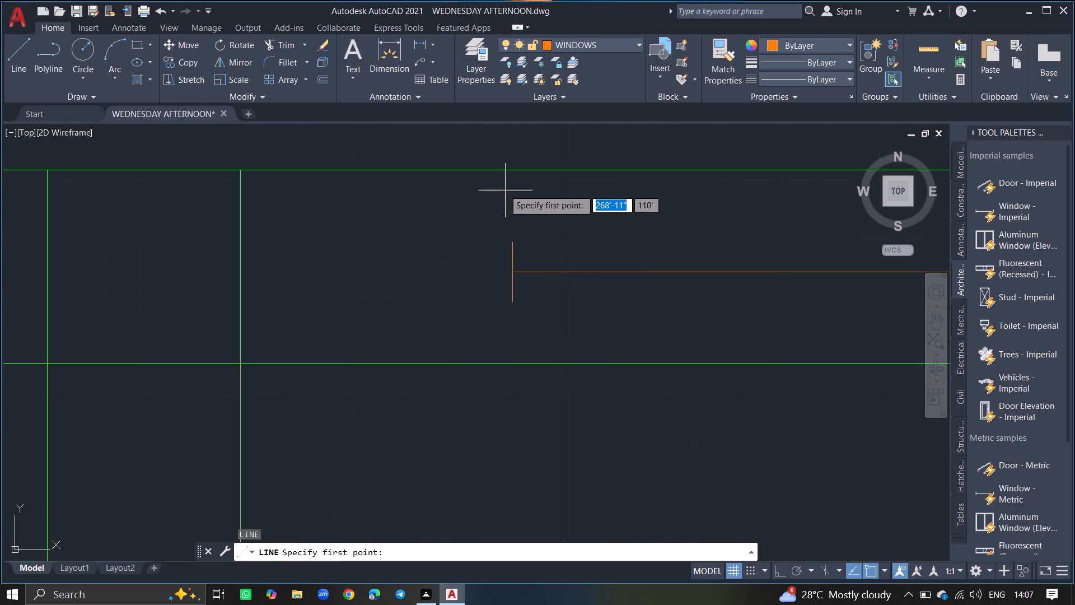
{"action": "left_click_drag", "start_coordinate": [494, 171], "coordinate": [496, 292]}
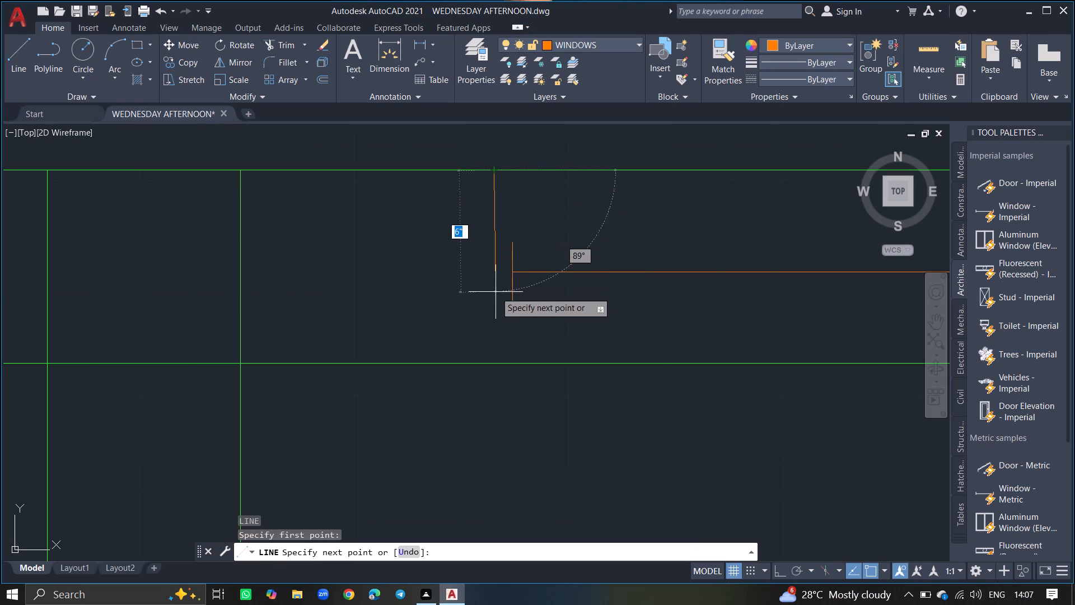
{"action": "left_click", "coordinate": [495, 365]}
{"action": "key", "text": "Return"}
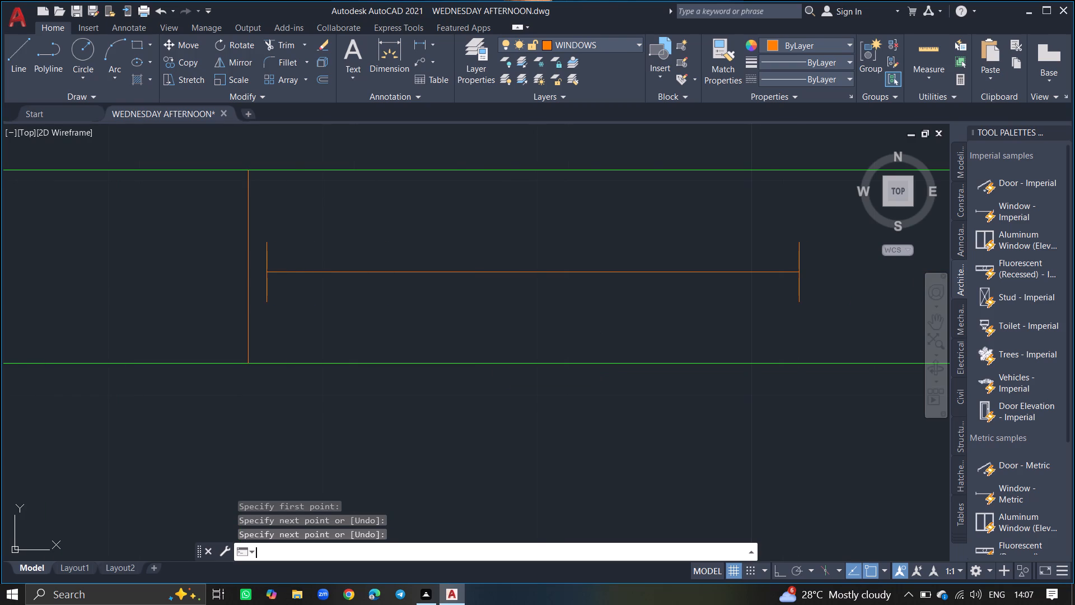
{"action": "key", "text": "l"}
{"action": "key", "text": "Return"}
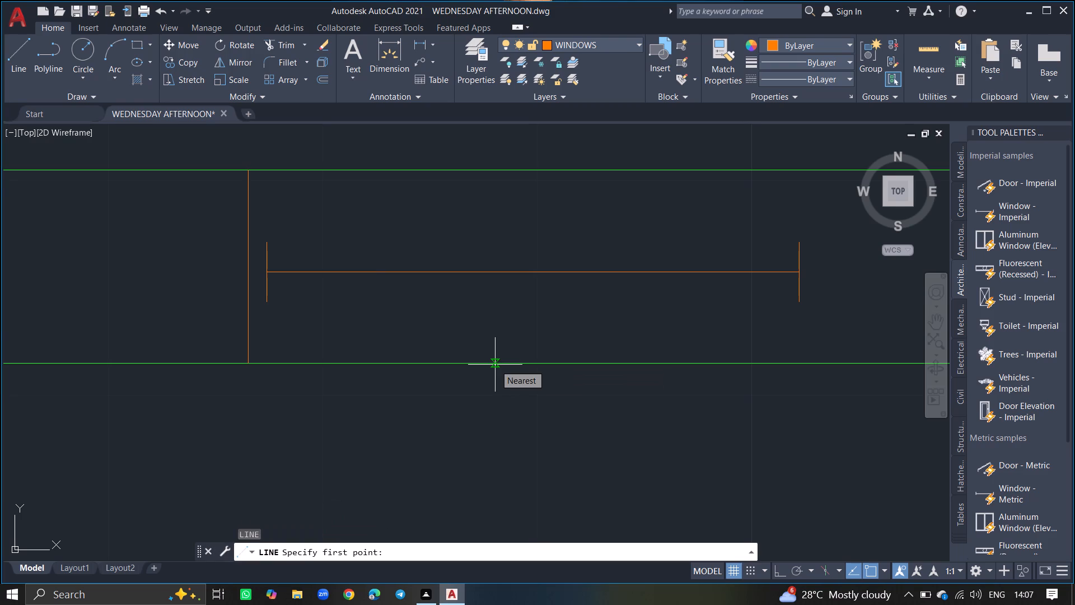
{"action": "scroll", "coordinate": [495, 365], "scroll_direction": "down", "scroll_amount": 2, "text": "ctrl"}
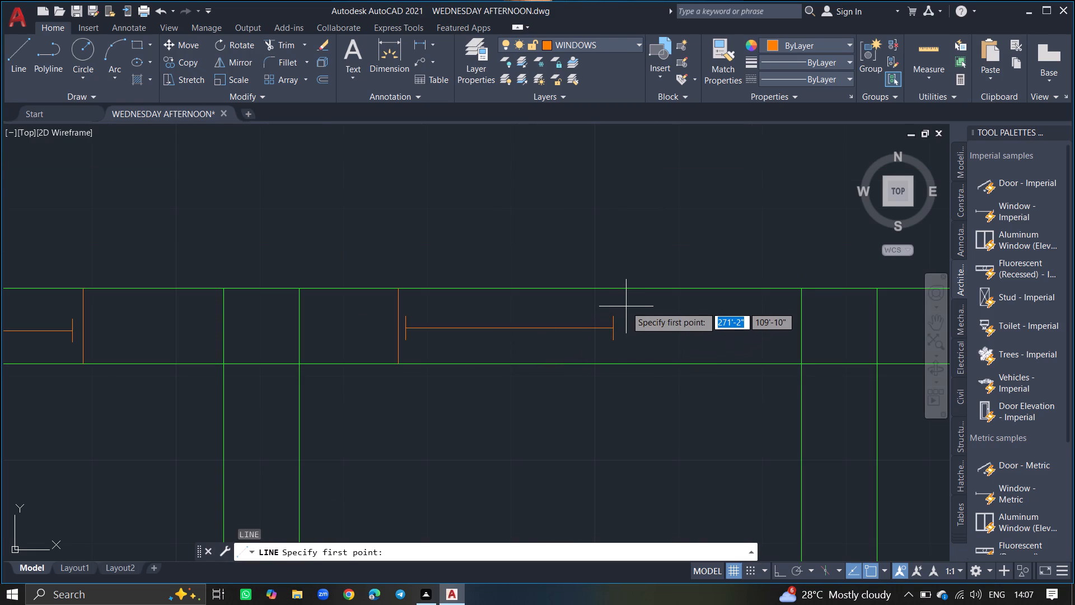
{"action": "scroll", "coordinate": [626, 306], "scroll_direction": "up", "scroll_amount": 2, "text": "ctrl"}
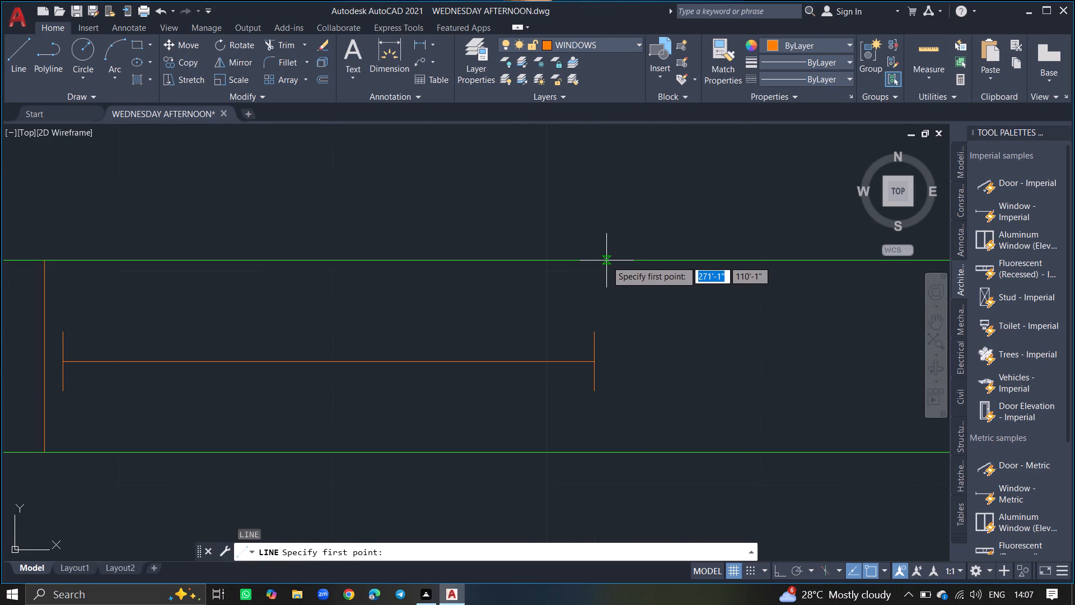
{"action": "left_click_drag", "start_coordinate": [606, 260], "coordinate": [623, 380]}
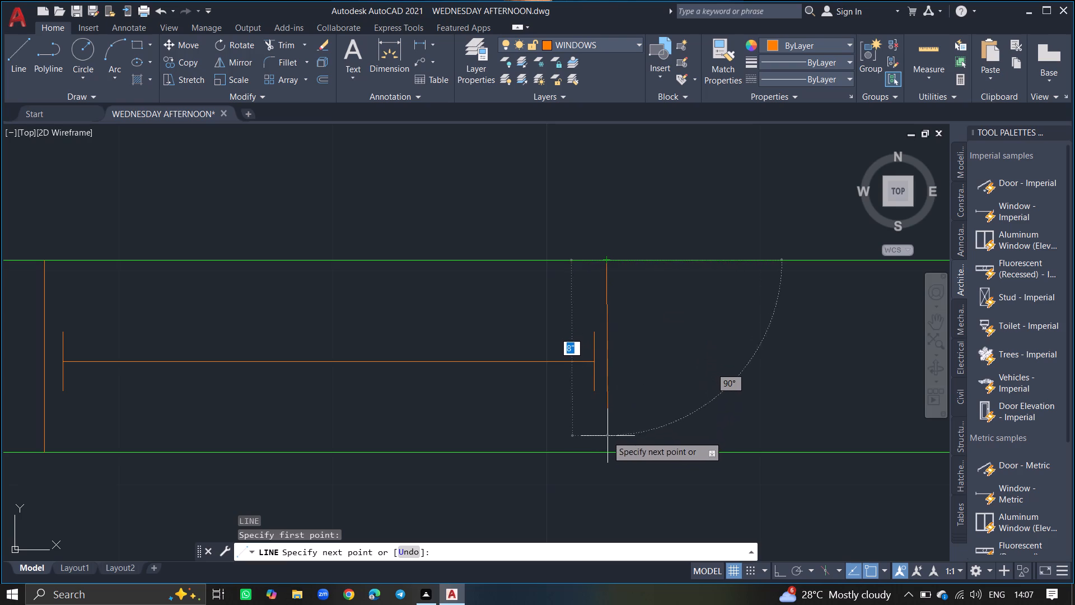
{"action": "left_click", "coordinate": [610, 452]}
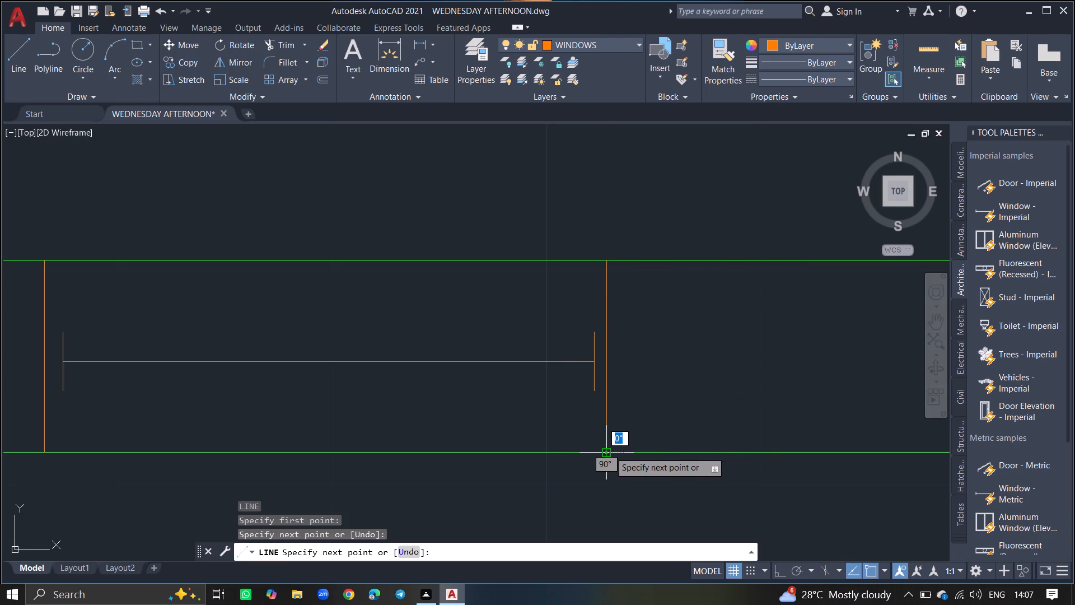
{"action": "key", "text": "Return"}
{"action": "scroll", "coordinate": [610, 452], "scroll_direction": "down", "scroll_amount": 4, "text": "ctrl"}
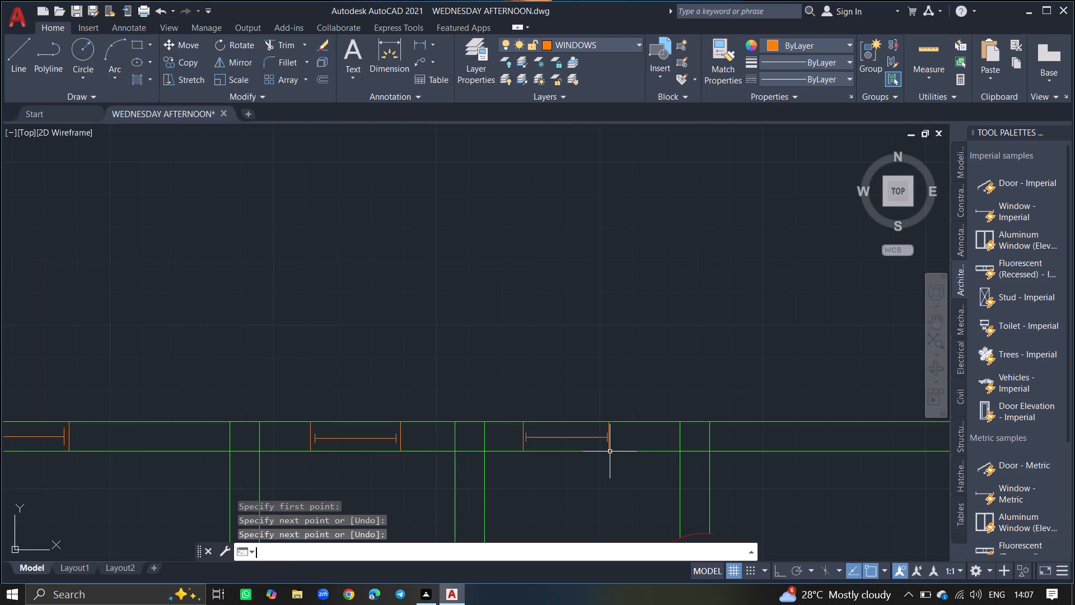
Copy the upper-left room's long window about 23'-1" along the top wall, into the room east of the two small rooms.
{"action": "scroll", "coordinate": [604, 390], "scroll_direction": "down", "scroll_amount": 3, "text": "ctrl"}
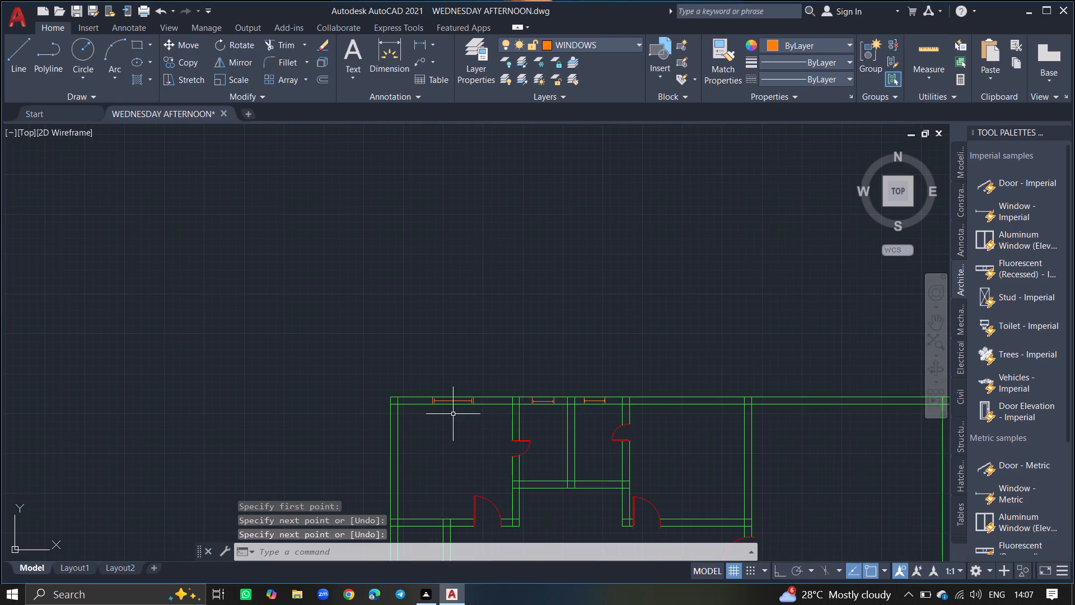
{"action": "scroll", "coordinate": [452, 415], "scroll_direction": "up", "scroll_amount": 3, "text": "ctrl"}
{"action": "left_click_drag", "start_coordinate": [450, 364], "coordinate": [443, 403]}
{"action": "type", "text": "COPY"}
{"action": "key", "text": "Return"}
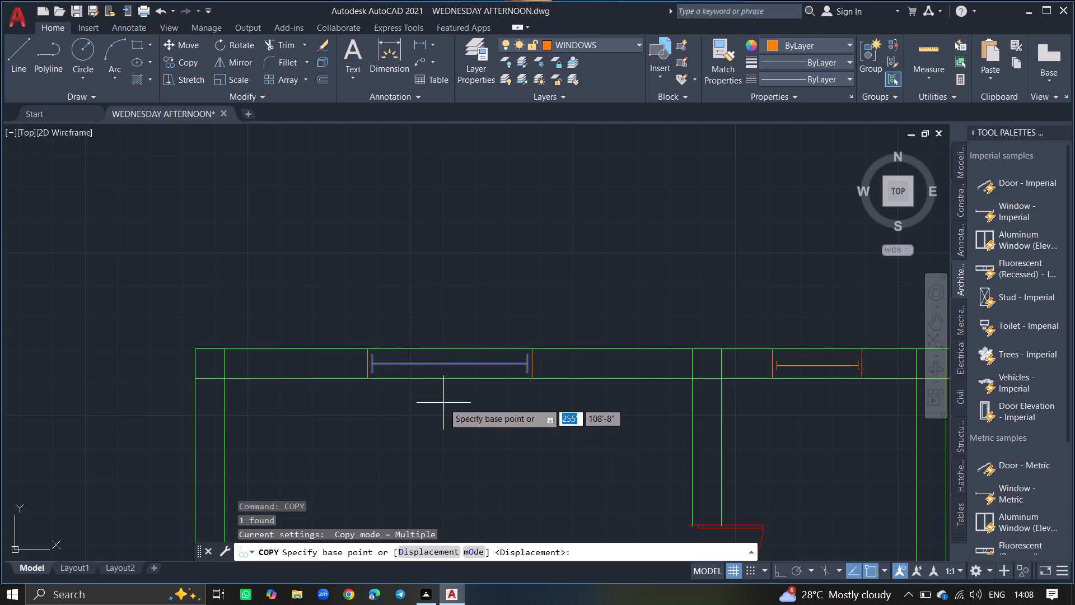
{"action": "left_click", "coordinate": [447, 364]}
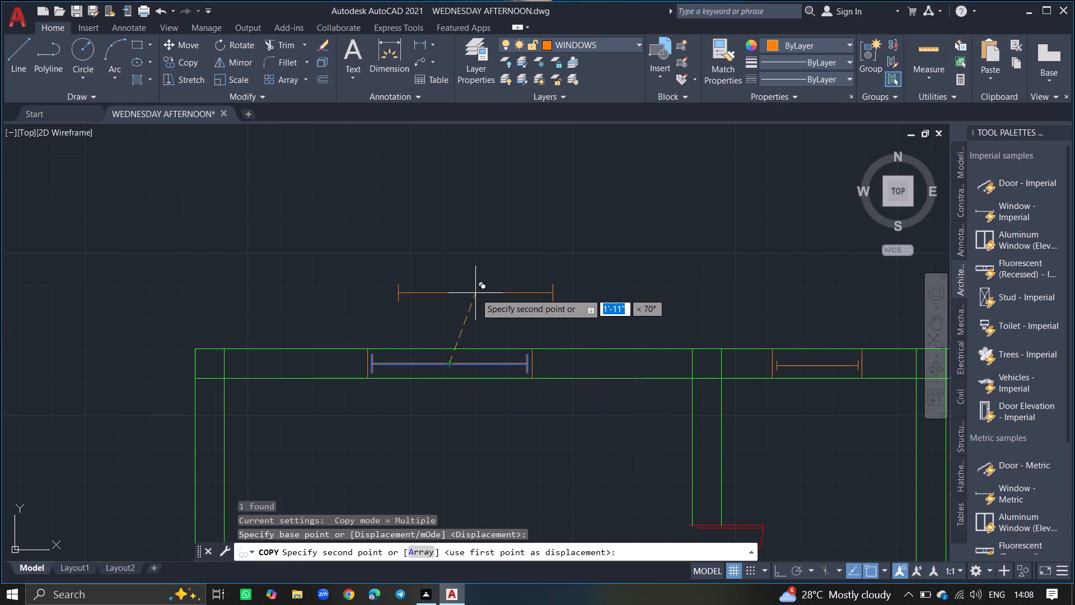
{"action": "scroll", "coordinate": [475, 293], "scroll_direction": "down", "scroll_amount": 3, "text": "ctrl"}
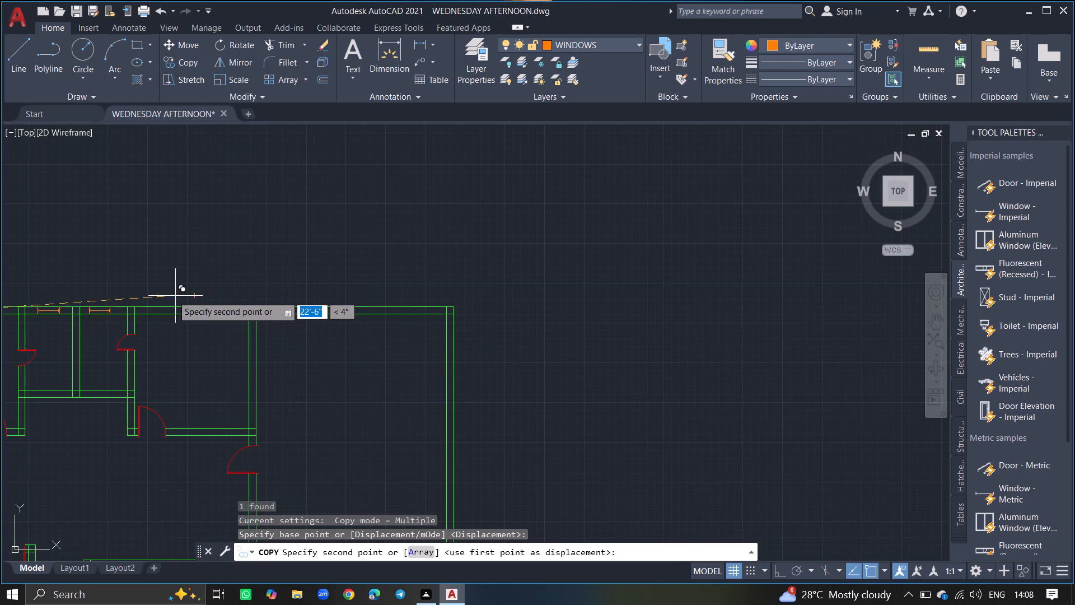
{"action": "scroll", "coordinate": [170, 296], "scroll_direction": "up", "scroll_amount": 5, "text": "ctrl"}
{"action": "scroll", "coordinate": [286, 314], "scroll_direction": "down", "scroll_amount": 3, "text": "ctrl"}
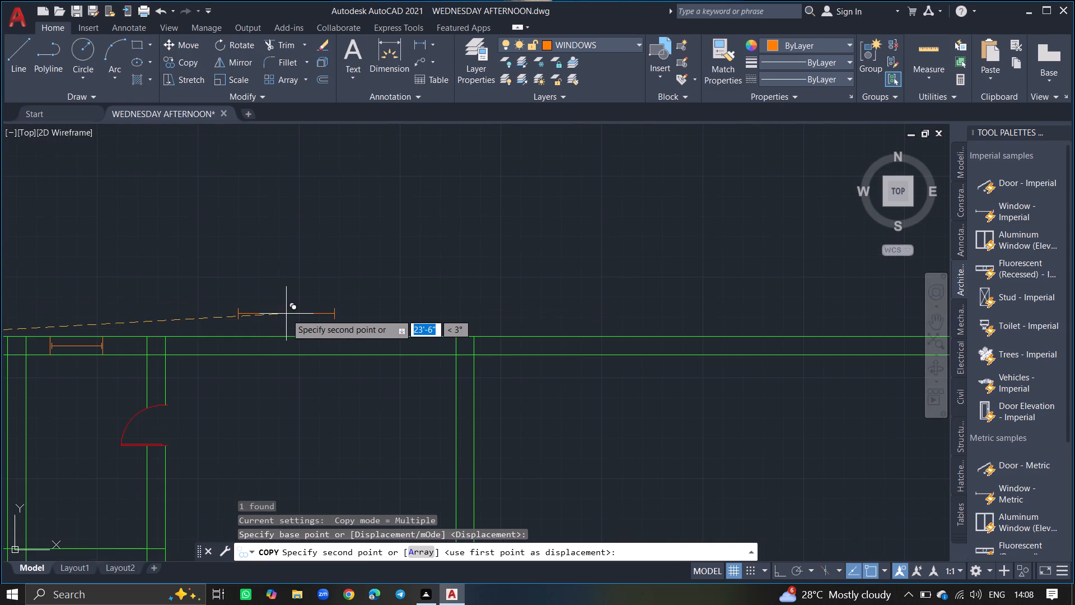
{"action": "scroll", "coordinate": [279, 343], "scroll_direction": "up", "scroll_amount": 4, "text": "ctrl"}
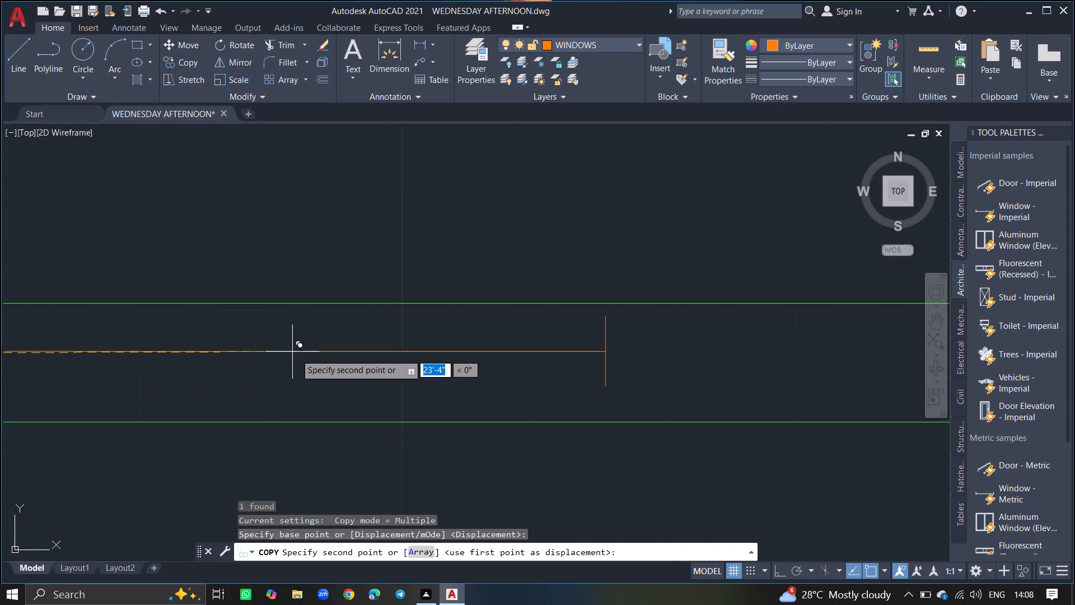
{"action": "scroll", "coordinate": [297, 355], "scroll_direction": "down", "scroll_amount": 1, "text": "ctrl"}
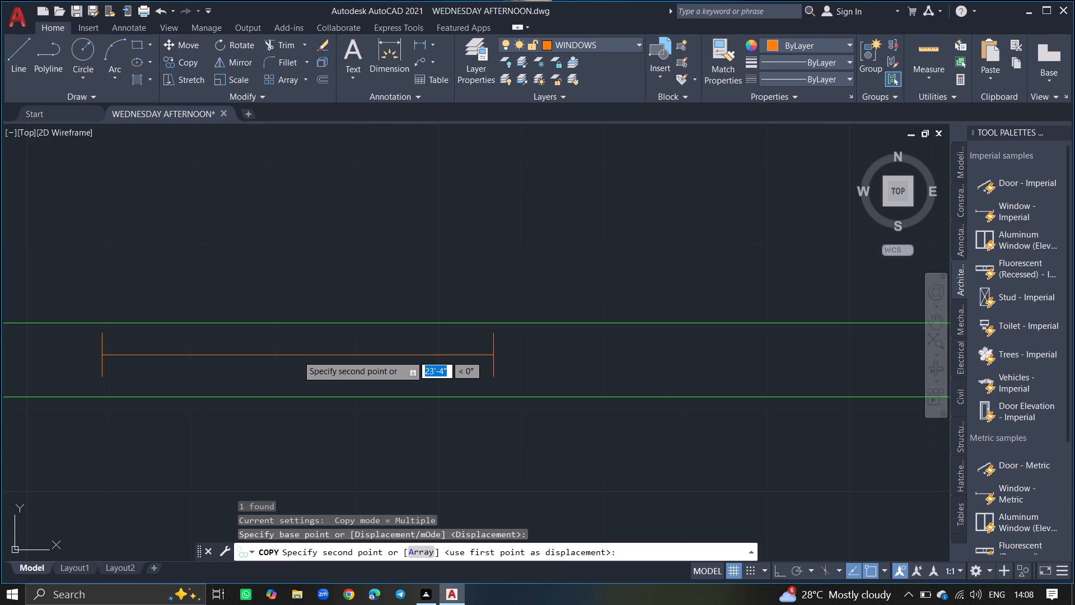
{"action": "scroll", "coordinate": [297, 355], "scroll_direction": "down", "scroll_amount": 1, "text": "ctrl"}
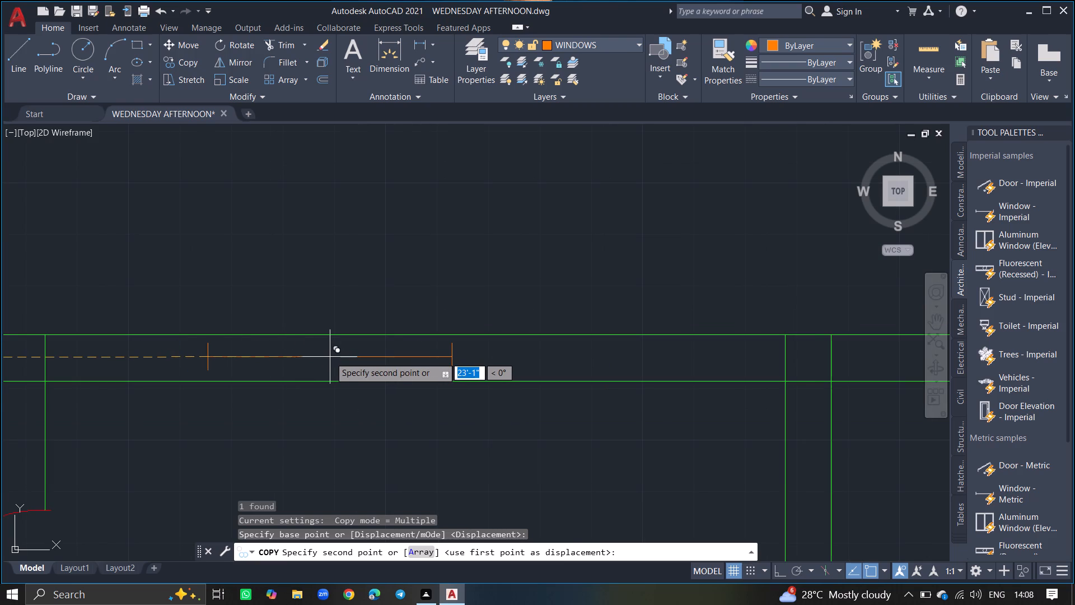
{"action": "left_click", "coordinate": [331, 357]}
{"action": "key", "text": "Return"}
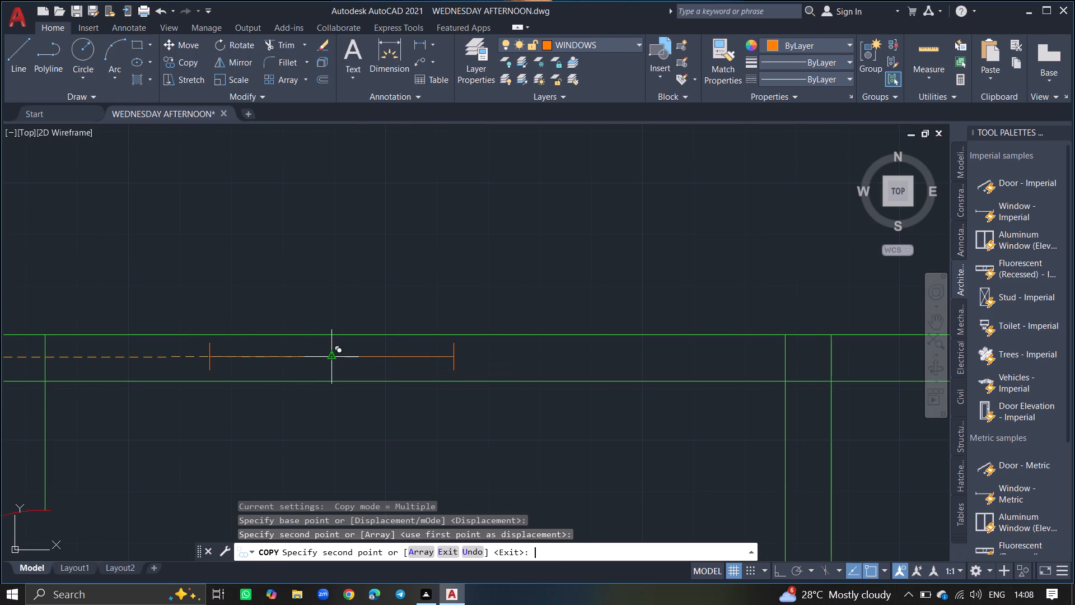
Draw 9" closing lines across the top wall just beyond both ends of the copied long window.
{"action": "key", "text": "l"}
{"action": "key", "text": "Return"}
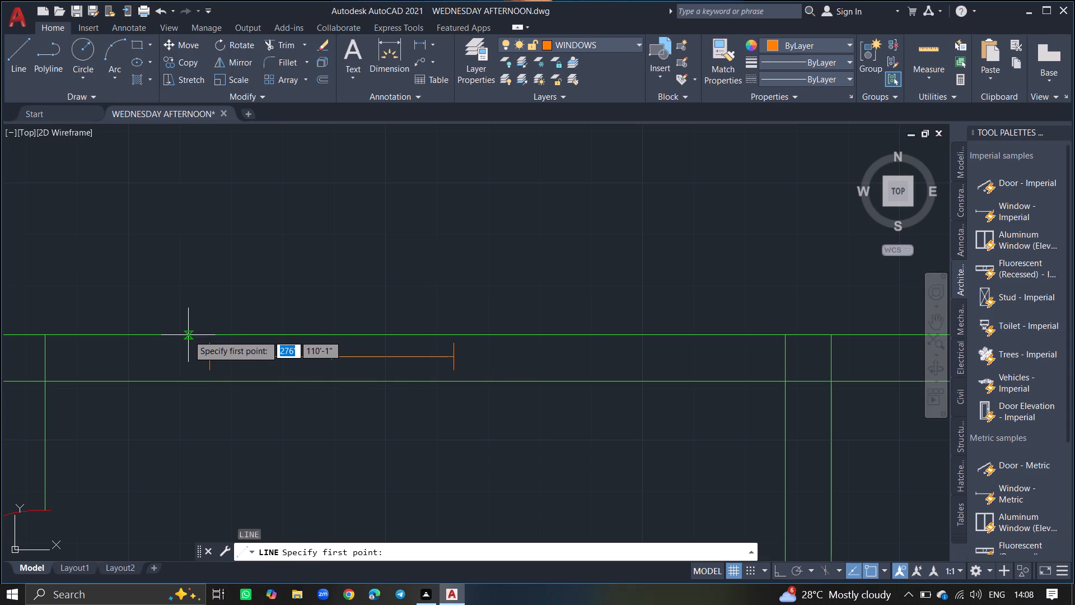
{"action": "left_click_drag", "start_coordinate": [194, 335], "coordinate": [190, 371]}
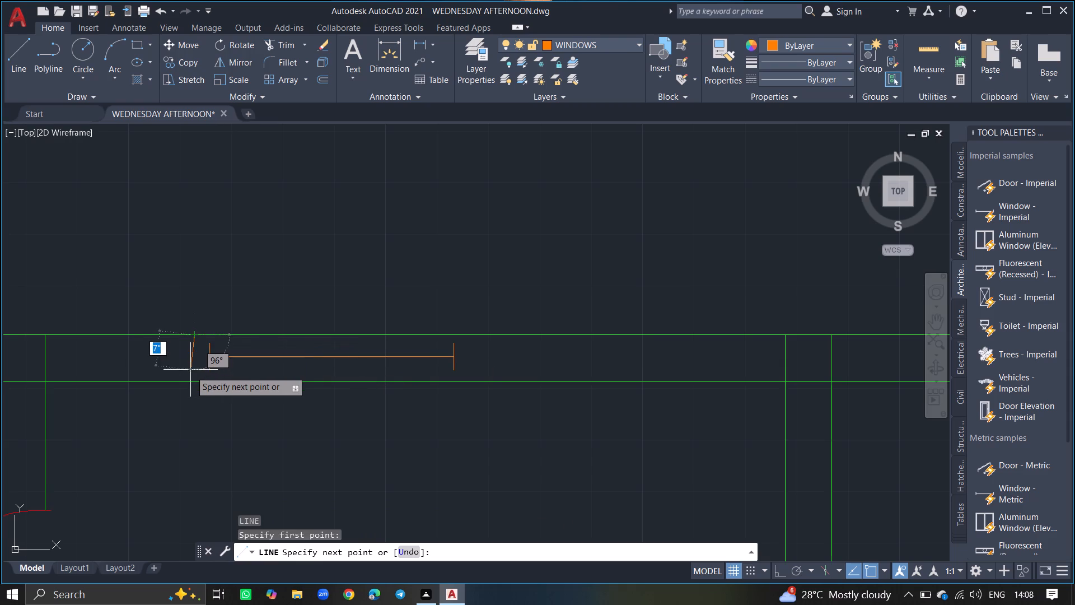
{"action": "left_click_drag", "start_coordinate": [190, 371], "coordinate": [193, 383]}
{"action": "left_click", "coordinate": [193, 383]}
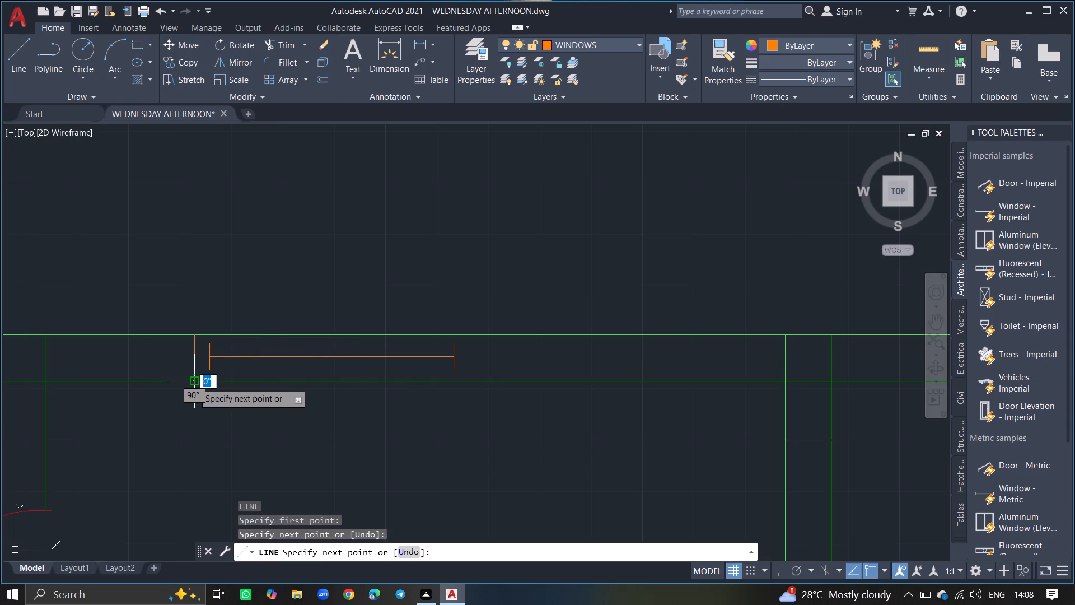
{"action": "key", "text": "Return"}
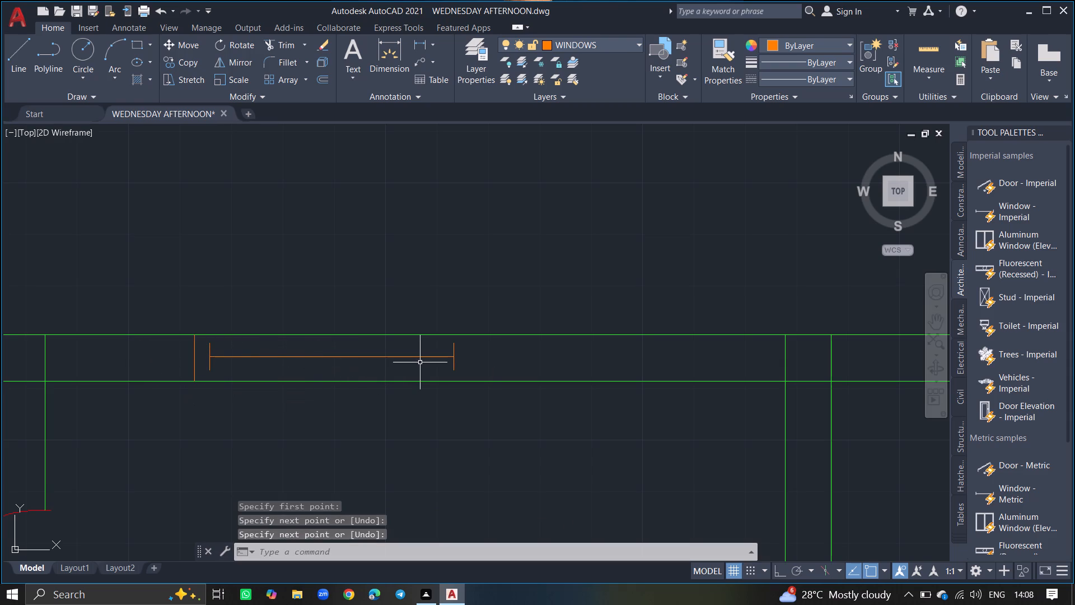
{"action": "key", "text": "l"}
{"action": "key", "text": "Return"}
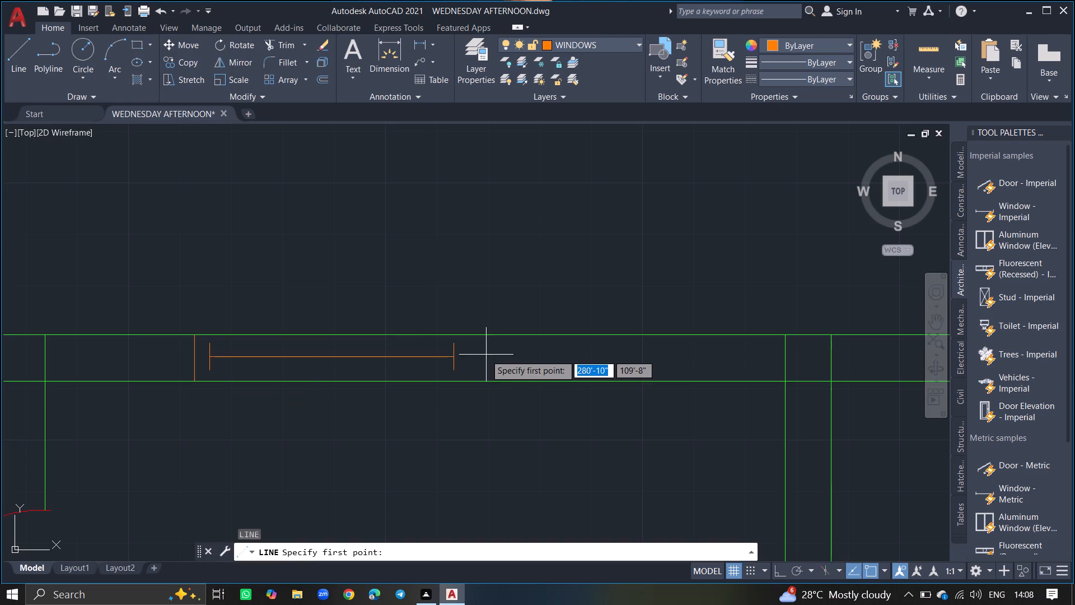
{"action": "left_click", "coordinate": [465, 337]}
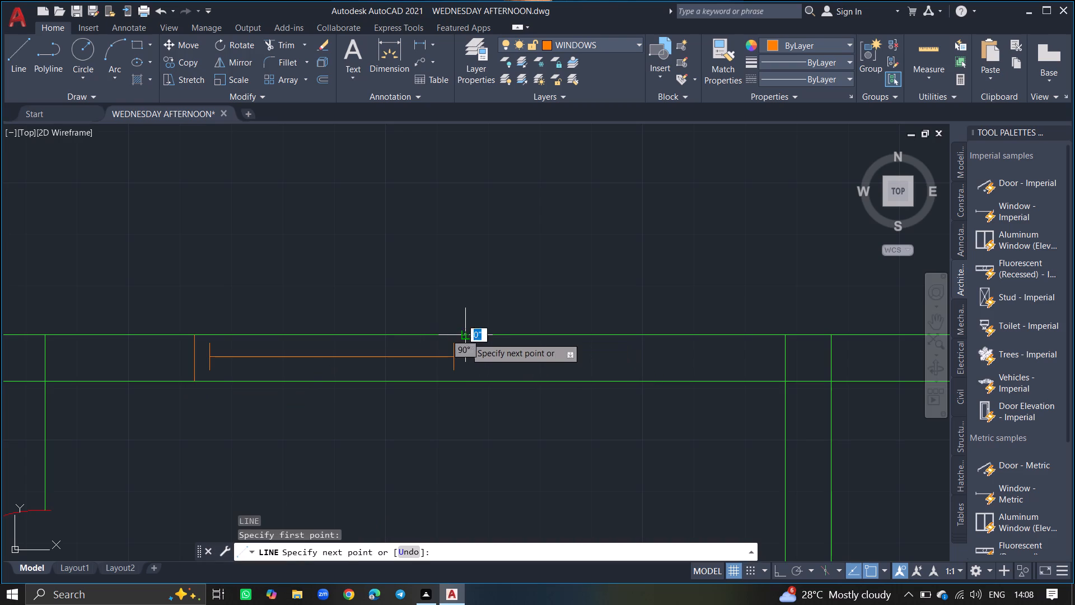
{"action": "left_click", "coordinate": [468, 381]}
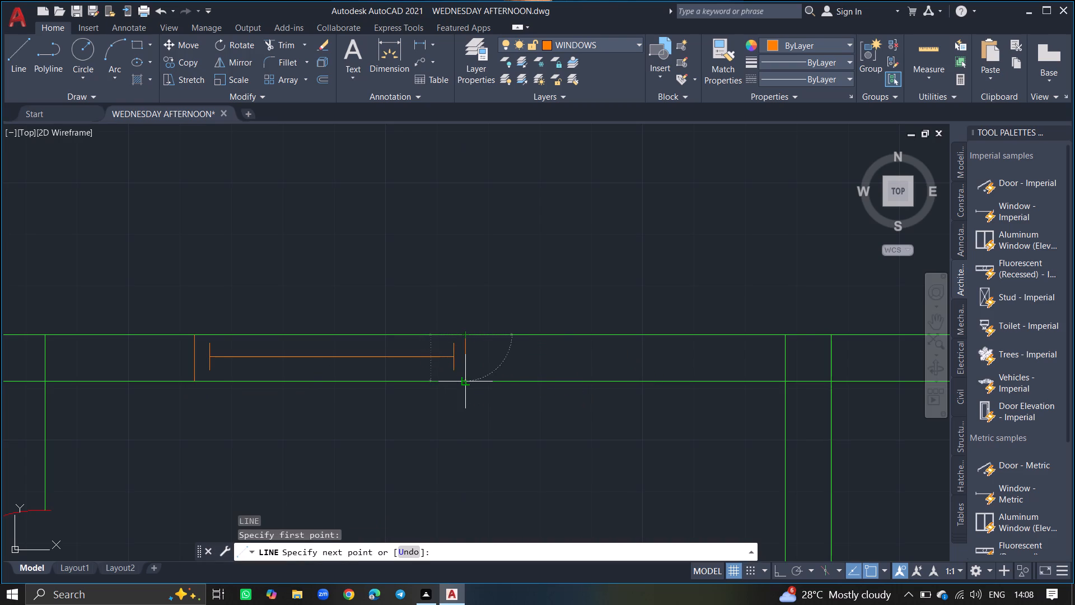
{"action": "key", "text": "Return"}
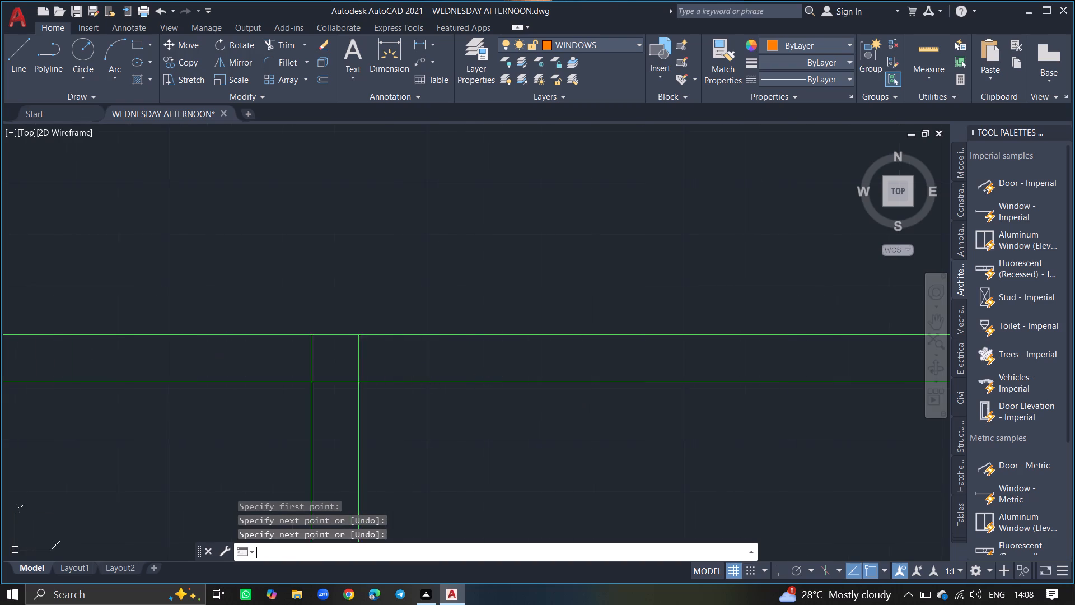
Copy the long window about 17'-3" along the top wall into the large easternmost room.
{"action": "scroll", "coordinate": [468, 381], "scroll_direction": "down", "scroll_amount": 6, "text": "ctrl"}
{"action": "scroll", "coordinate": [427, 381], "scroll_direction": "up", "scroll_amount": 5, "text": "ctrl"}
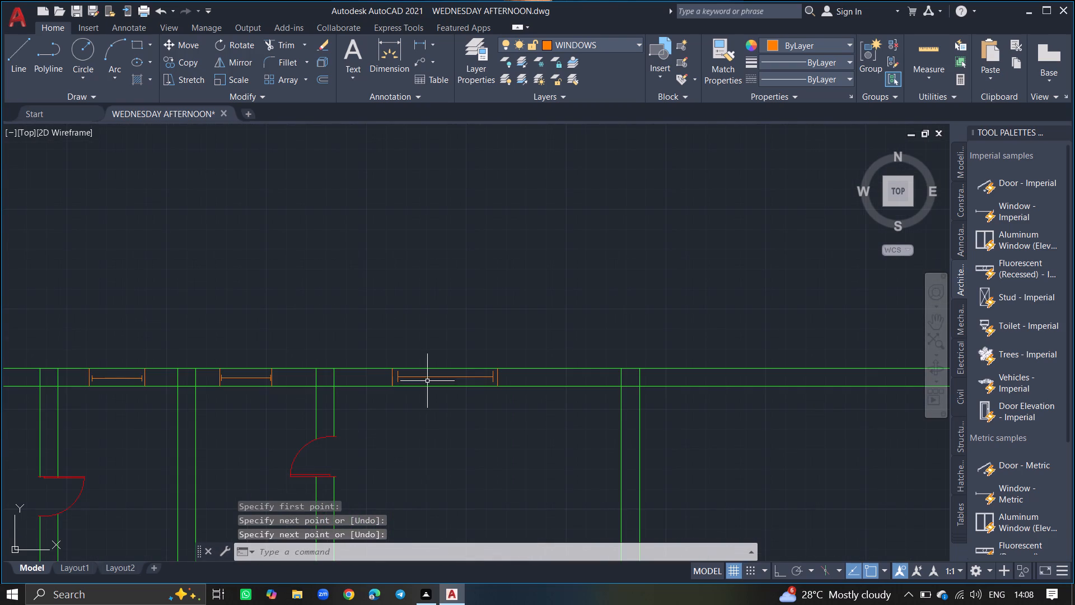
{"action": "left_click_drag", "start_coordinate": [429, 376], "coordinate": [431, 438]}
{"action": "type", "text": "COPY"}
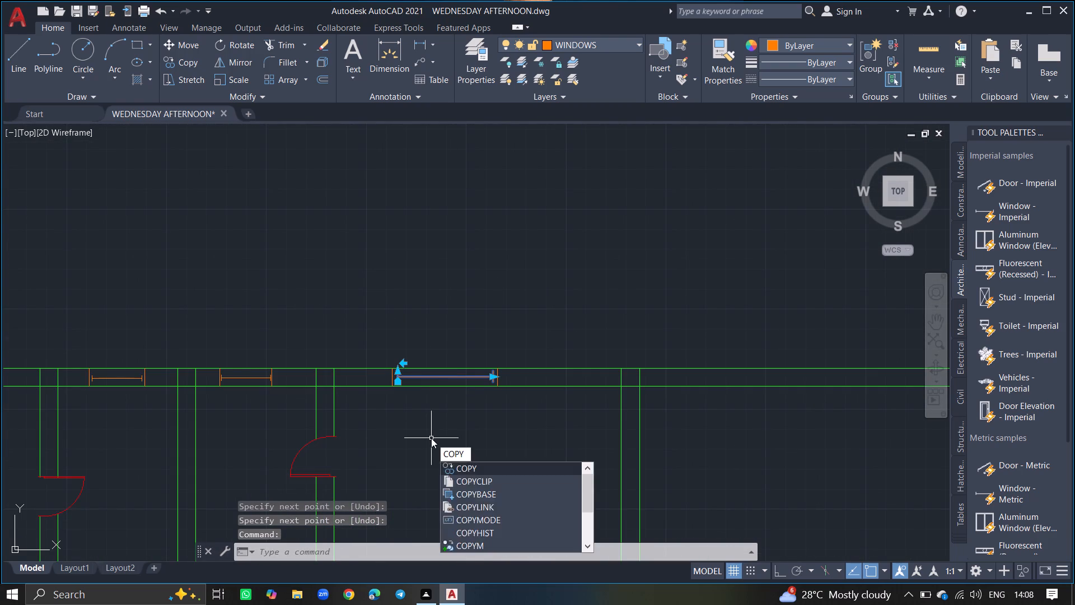
{"action": "key", "text": "Return"}
{"action": "left_click", "coordinate": [450, 377]}
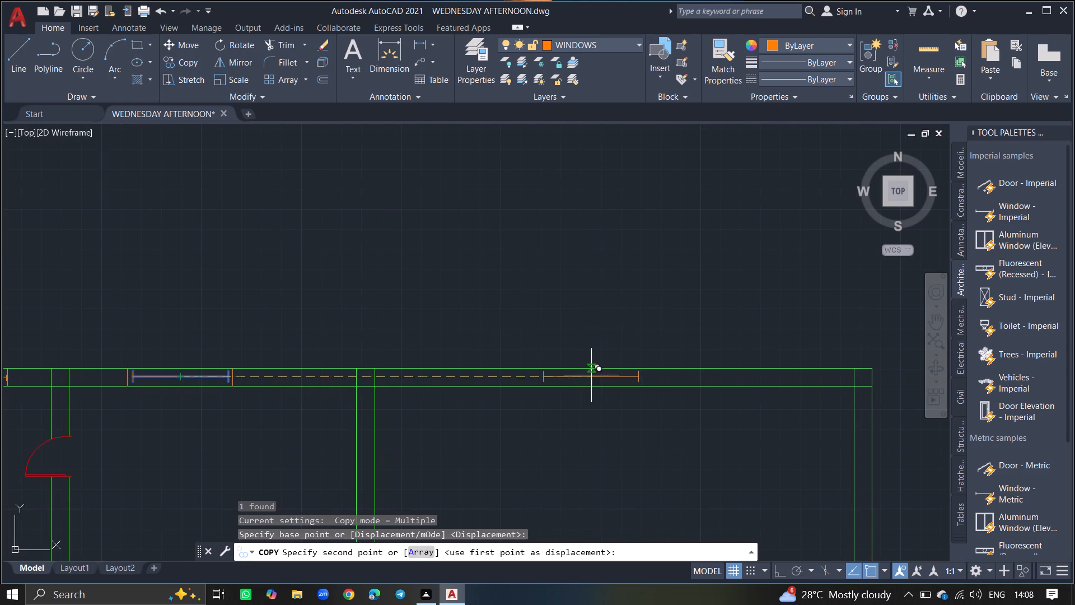
{"action": "scroll", "coordinate": [593, 375], "scroll_direction": "up", "scroll_amount": 5, "text": "ctrl"}
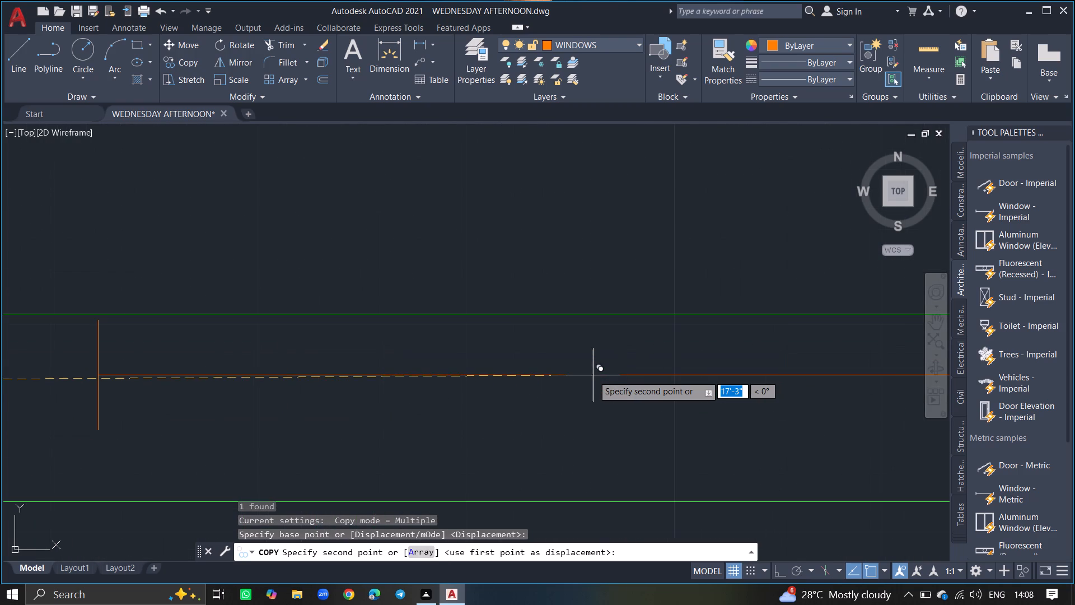
{"action": "scroll", "coordinate": [593, 375], "scroll_direction": "down", "scroll_amount": 2, "text": "ctrl"}
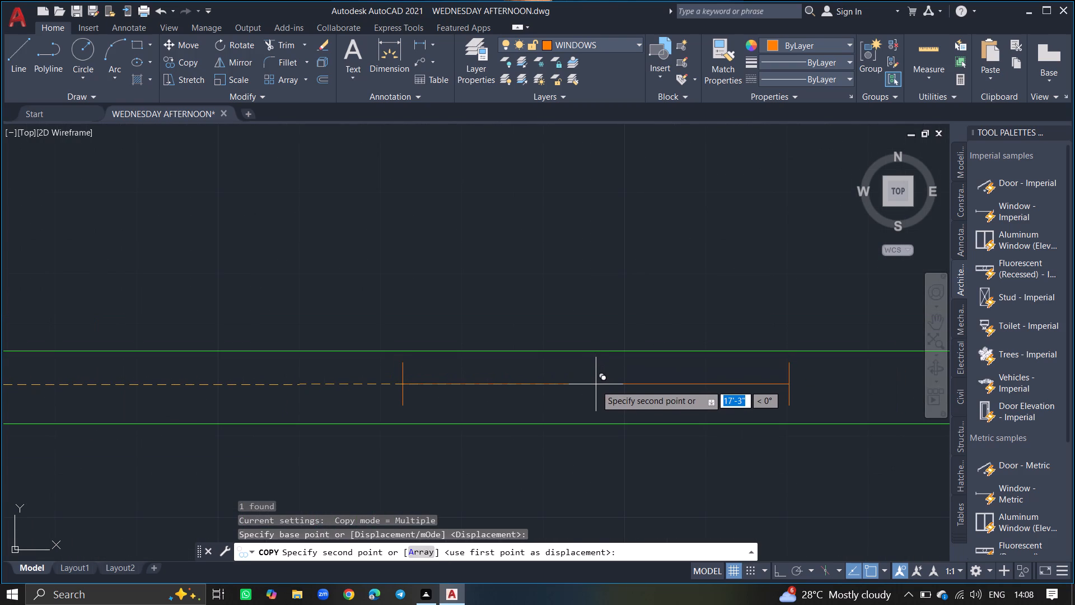
{"action": "left_click", "coordinate": [596, 385]}
Place another copy of the long window in the open space just east of the short vertical partition near the west wall.
{"action": "scroll", "coordinate": [591, 341], "scroll_direction": "down", "scroll_amount": 5, "text": "ctrl"}
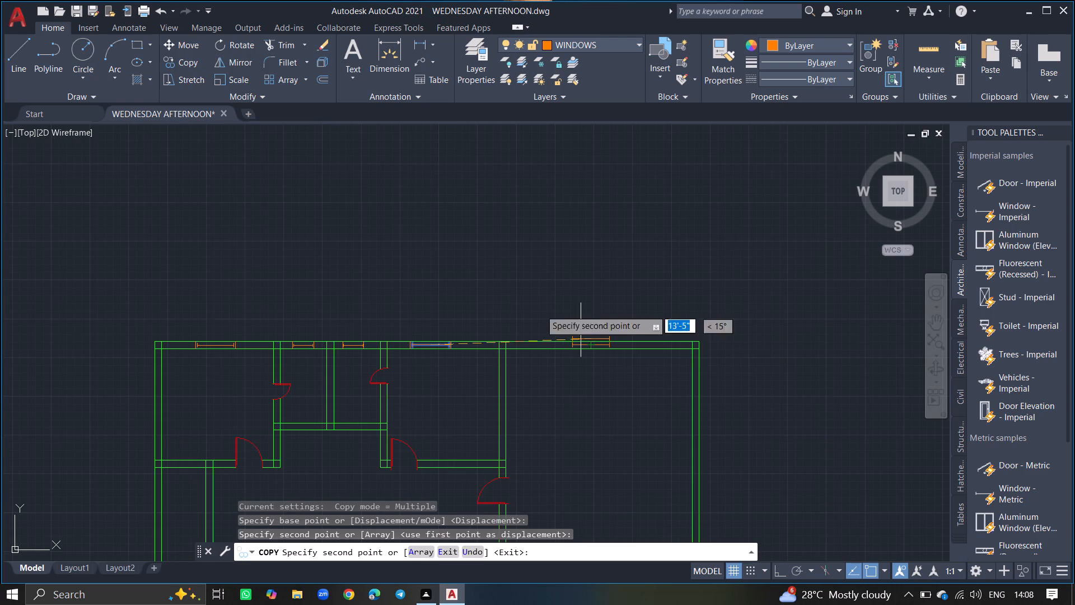
{"action": "scroll", "coordinate": [397, 280], "scroll_direction": "down", "scroll_amount": 2, "text": "ctrl"}
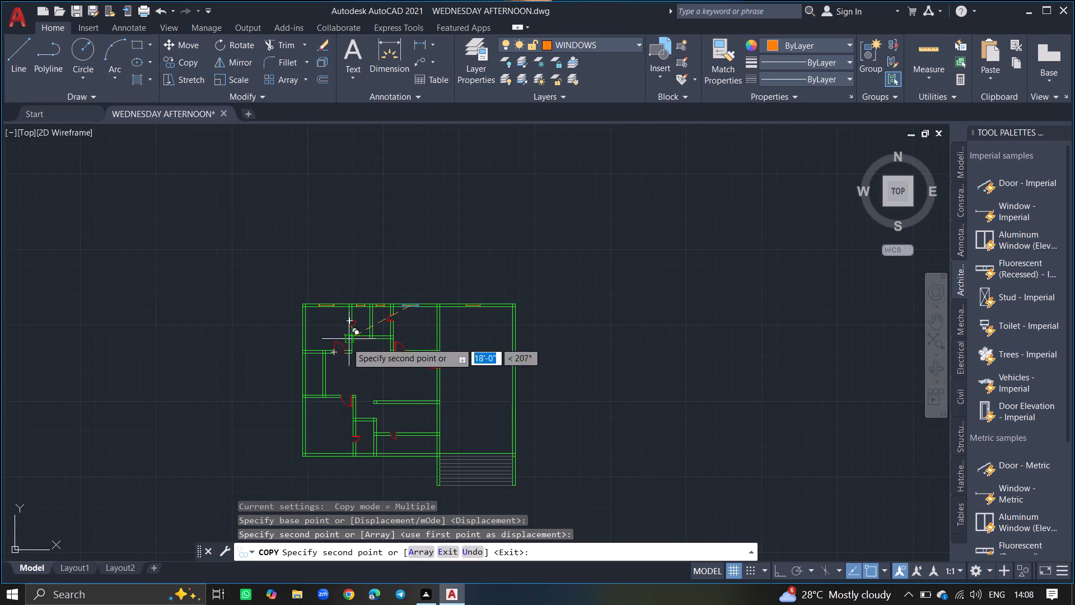
{"action": "scroll", "coordinate": [319, 378], "scroll_direction": "up", "scroll_amount": 3, "text": "ctrl"}
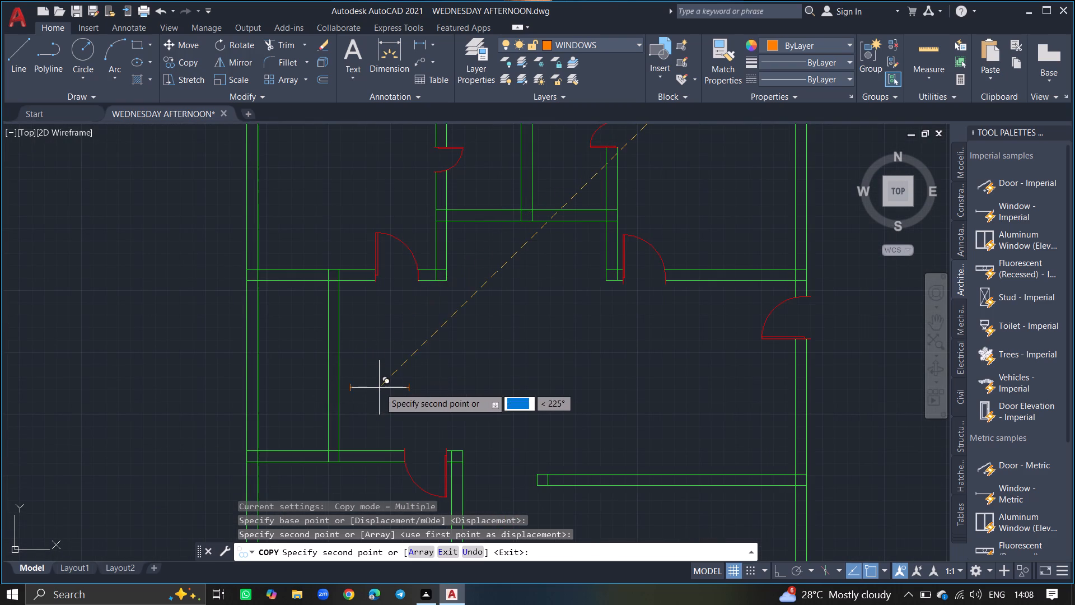
{"action": "left_click", "coordinate": [380, 388]}
{"action": "key", "text": "Return"}
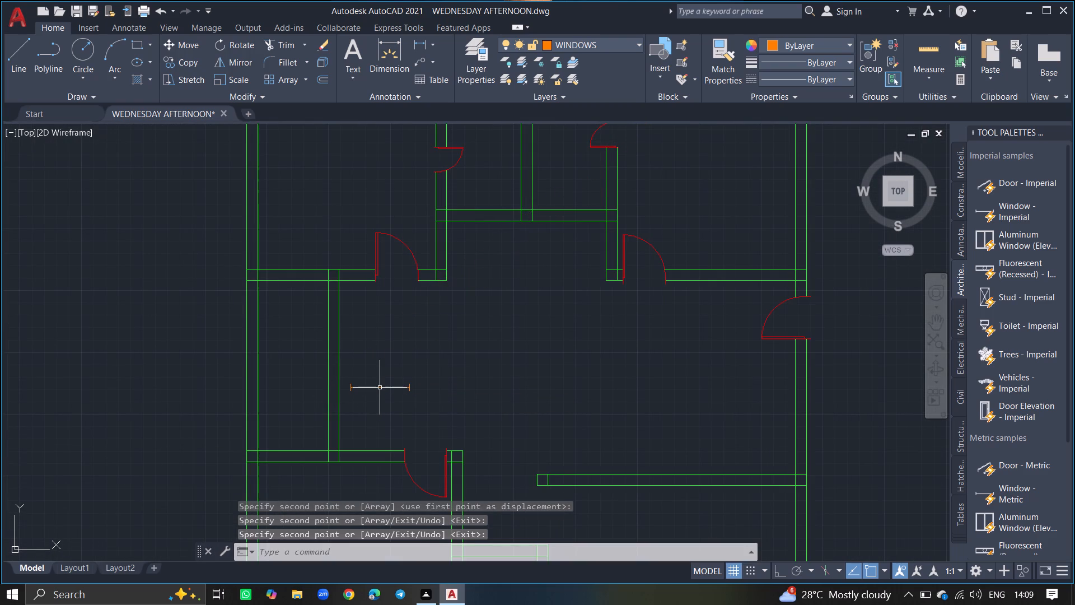
Rotate the loose window copy 90 degrees about its midpoint so it stands vertical.
{"action": "left_click", "coordinate": [380, 388]}
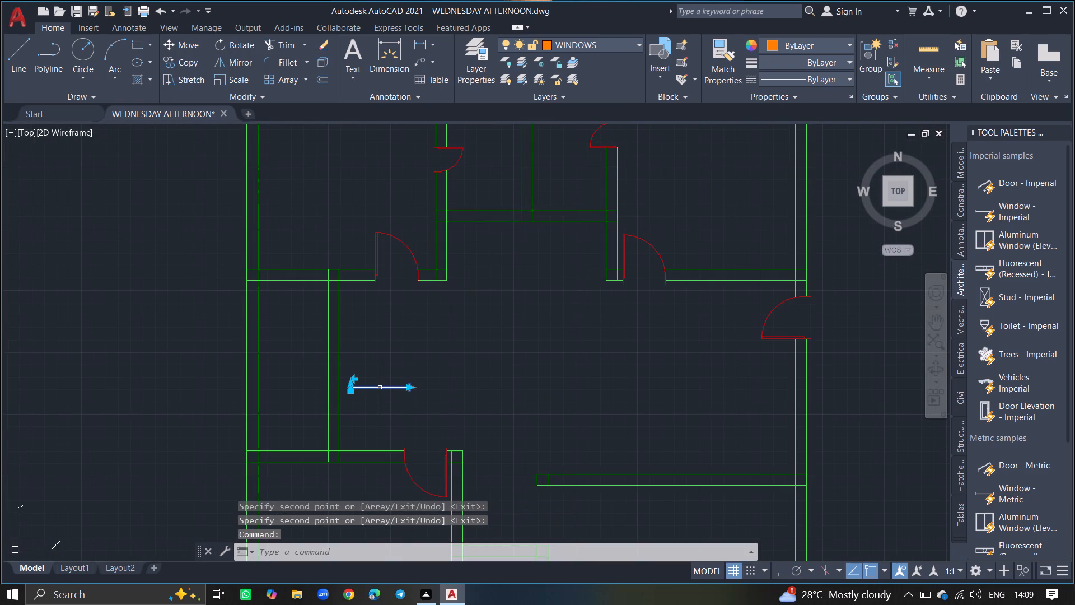
{"action": "type", "text": "RO"}
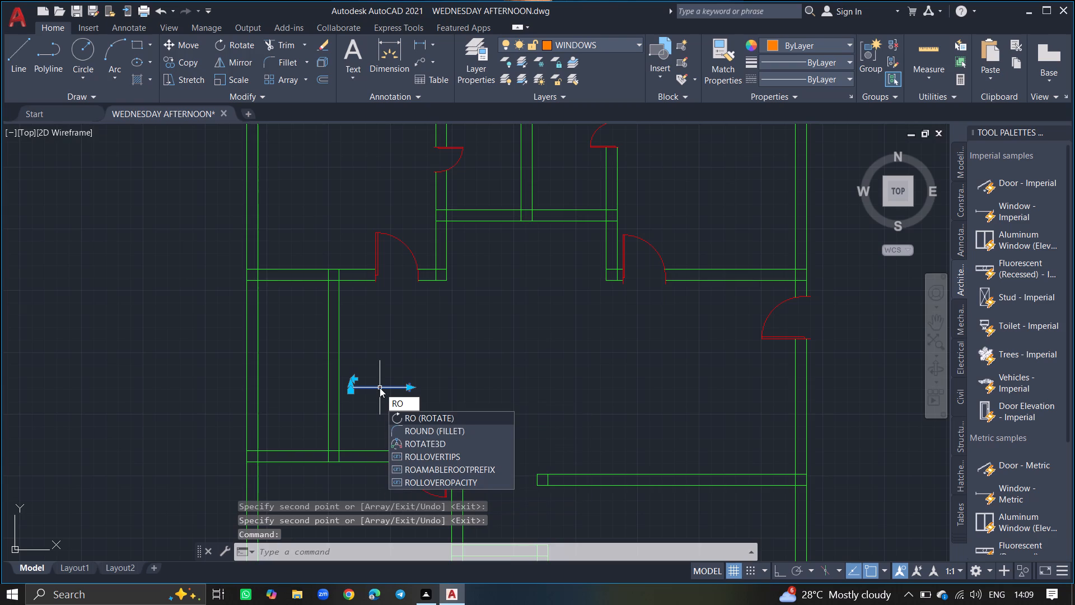
{"action": "key", "text": "Return"}
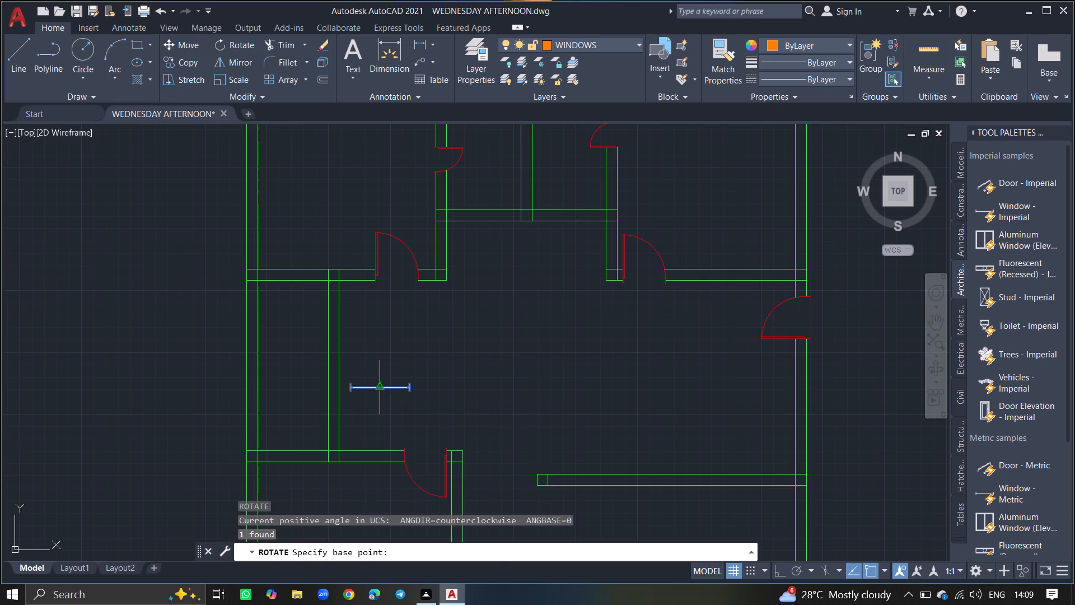
{"action": "left_click", "coordinate": [380, 388]}
{"action": "left_click", "coordinate": [377, 354]}
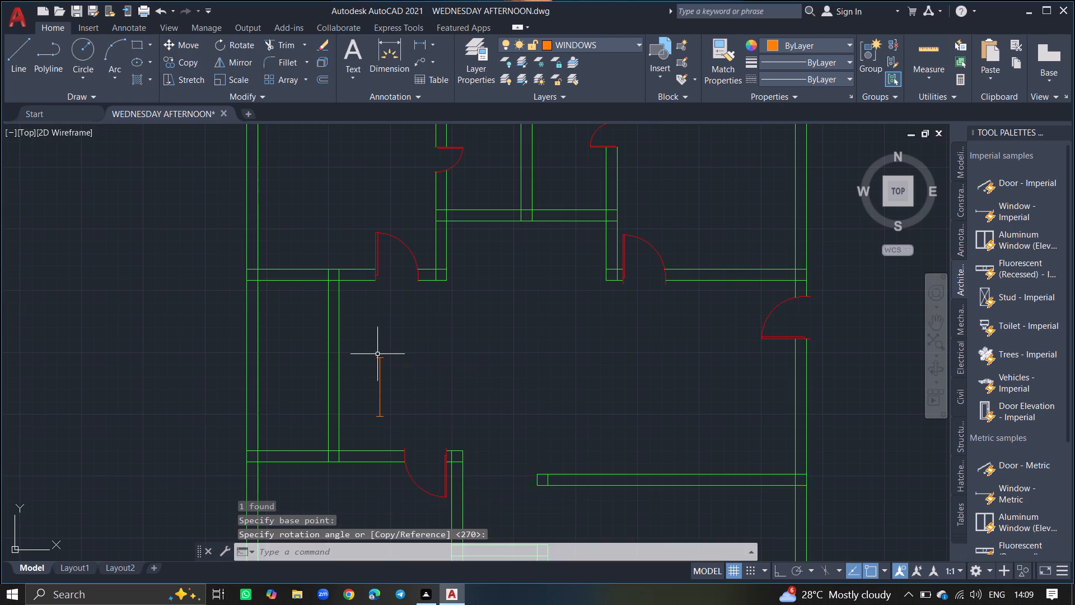
Move the vertical window by its midpoint onto the west face of the short vertical partition, near the partition's south end.
{"action": "left_click_drag", "start_coordinate": [378, 357], "coordinate": [362, 375]}
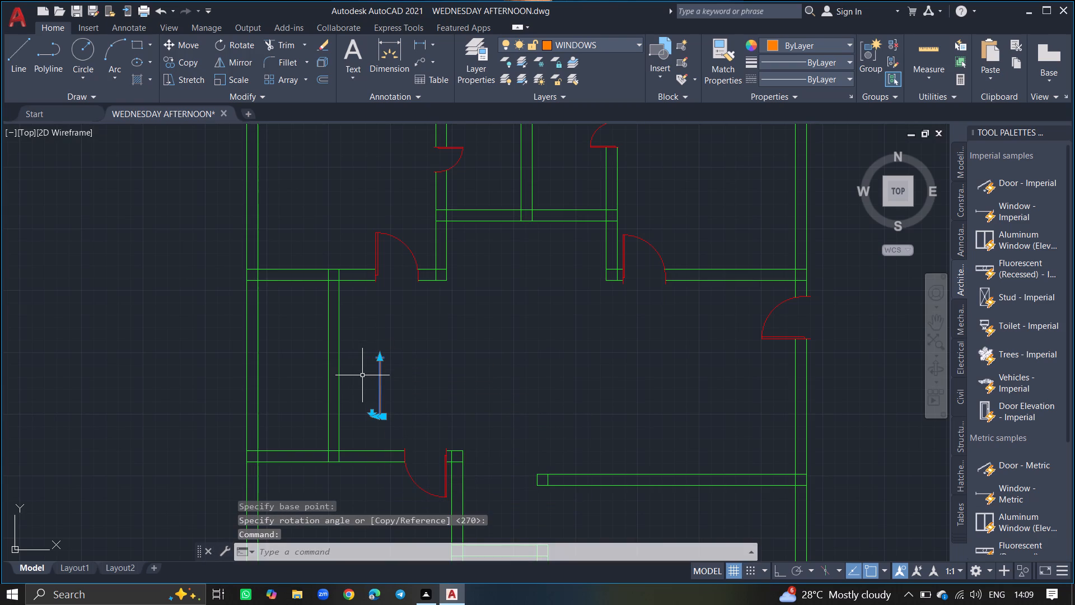
{"action": "type", "text": "MOVE"}
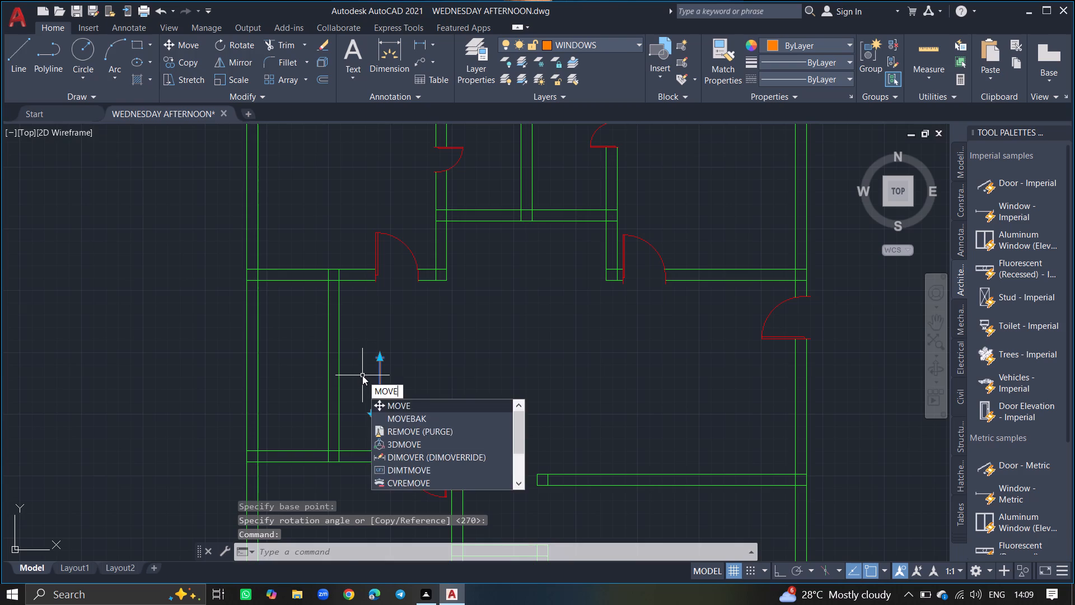
{"action": "key", "text": "Return"}
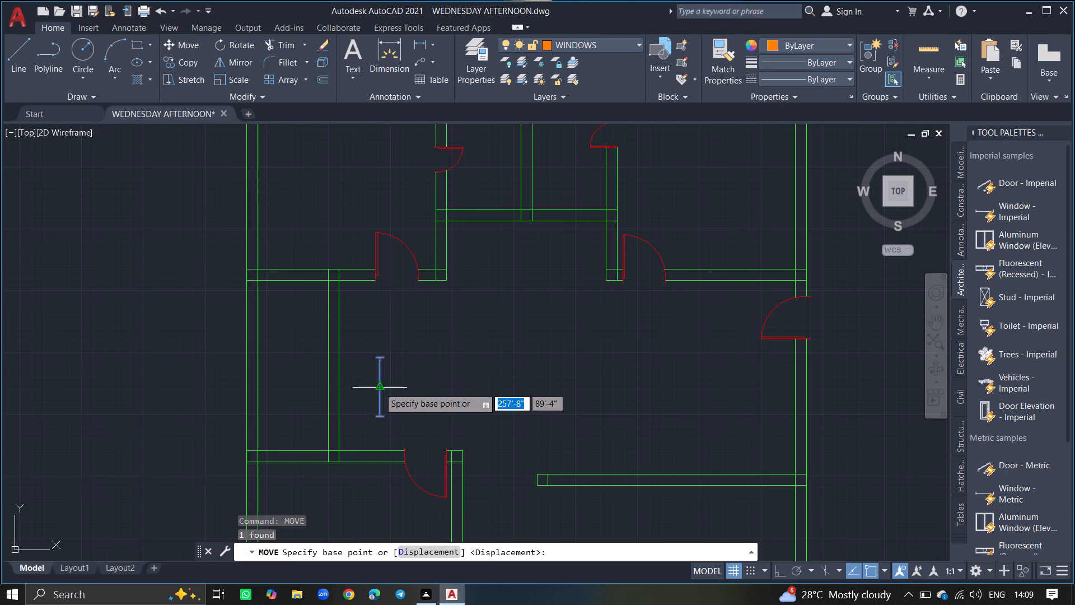
{"action": "left_click", "coordinate": [379, 388]}
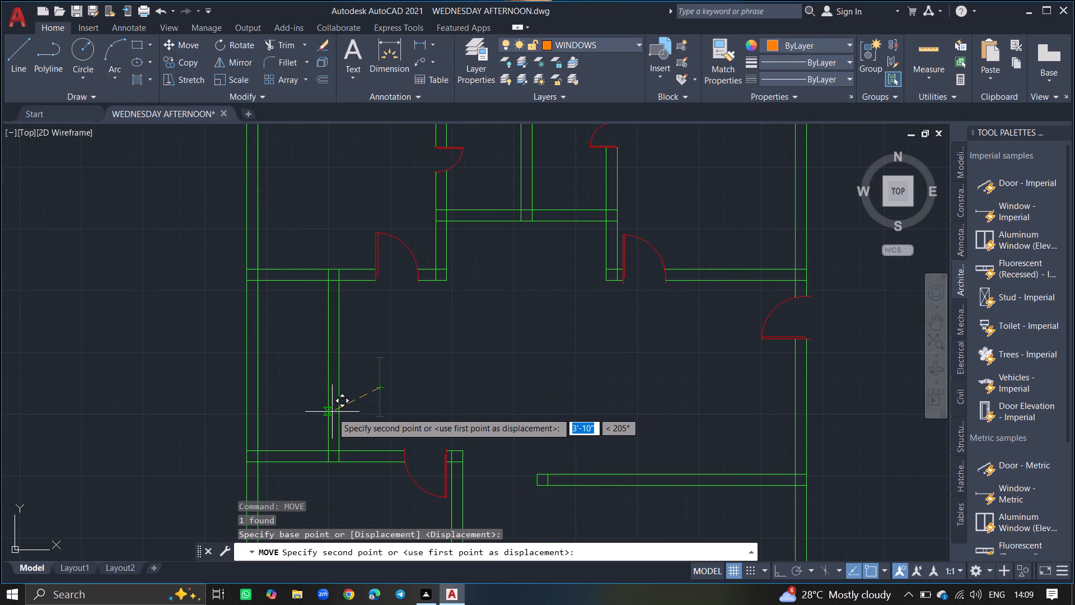
{"action": "left_click", "coordinate": [333, 417]}
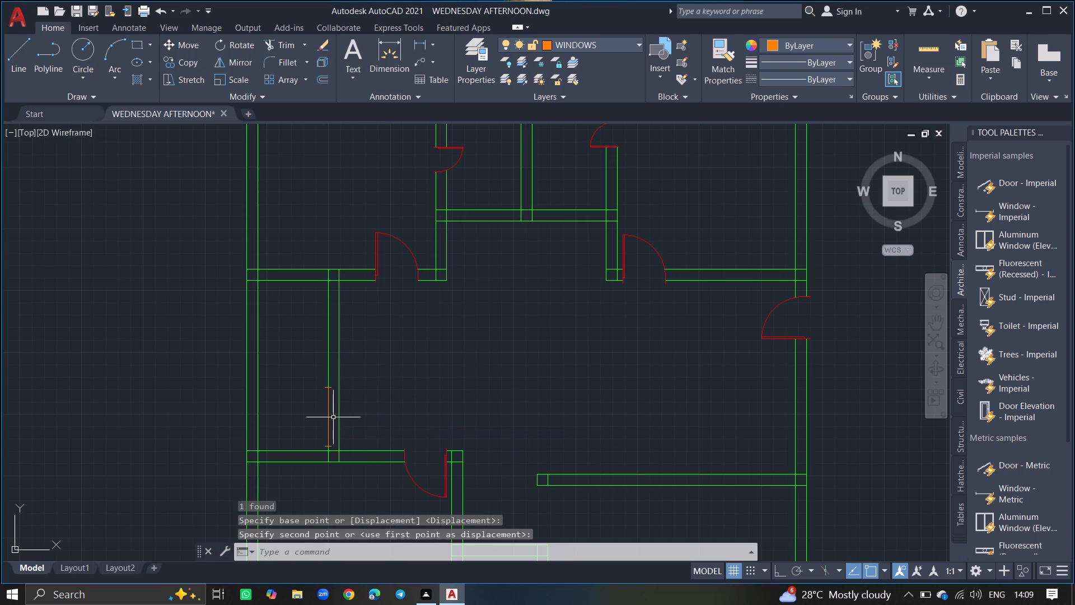
Move the vertical window east into the middle of the partition's thickness.
{"action": "scroll", "coordinate": [328, 420], "scroll_direction": "up", "scroll_amount": 4, "text": "ctrl"}
{"action": "left_click", "coordinate": [328, 420]}
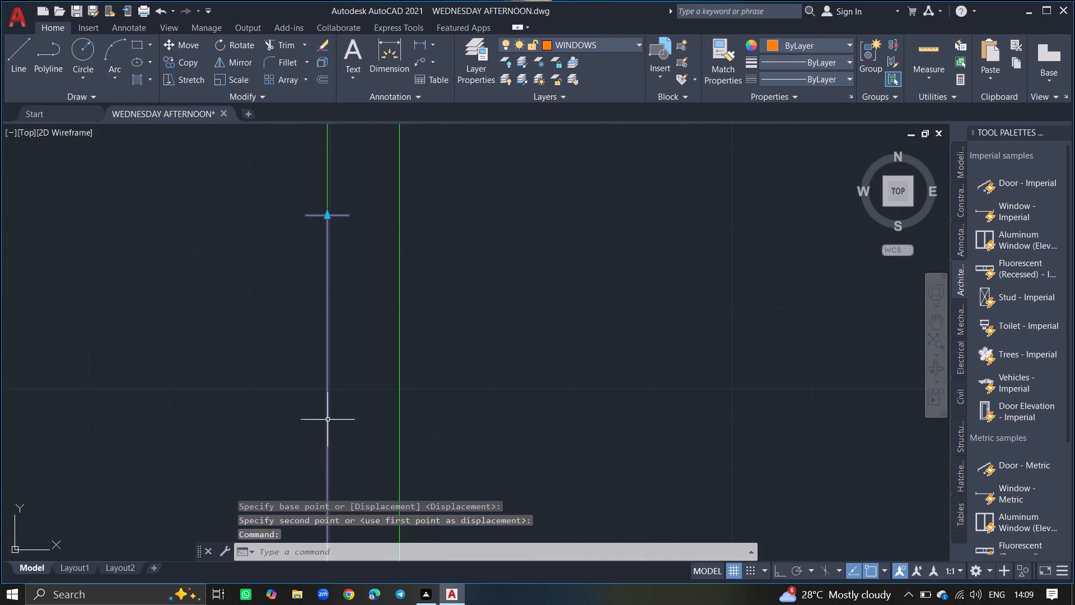
{"action": "type", "text": "MOVE"}
{"action": "key", "text": "Return"}
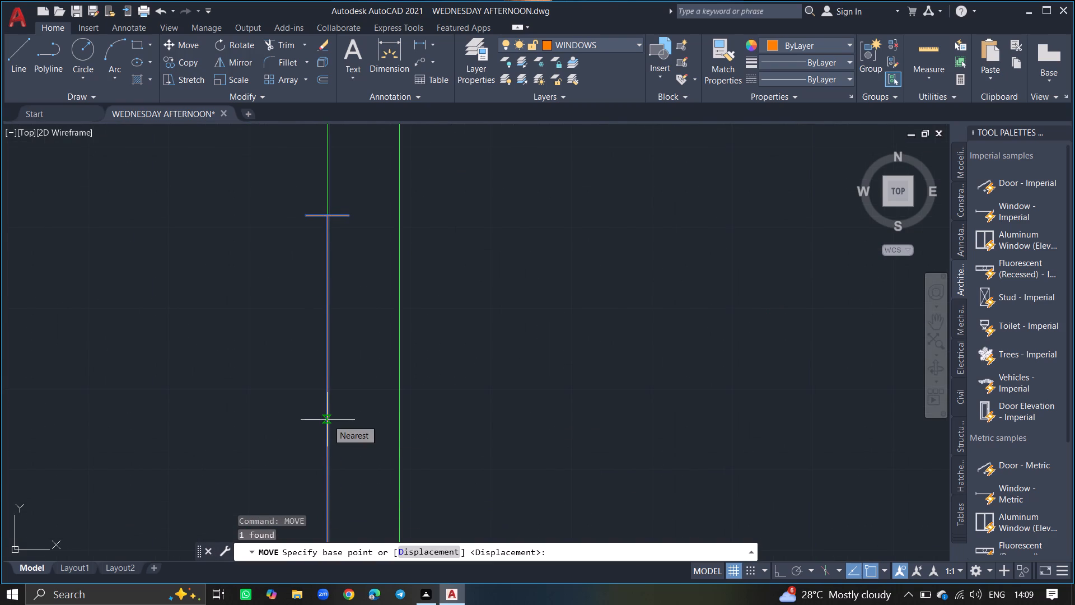
{"action": "left_click", "coordinate": [328, 427]}
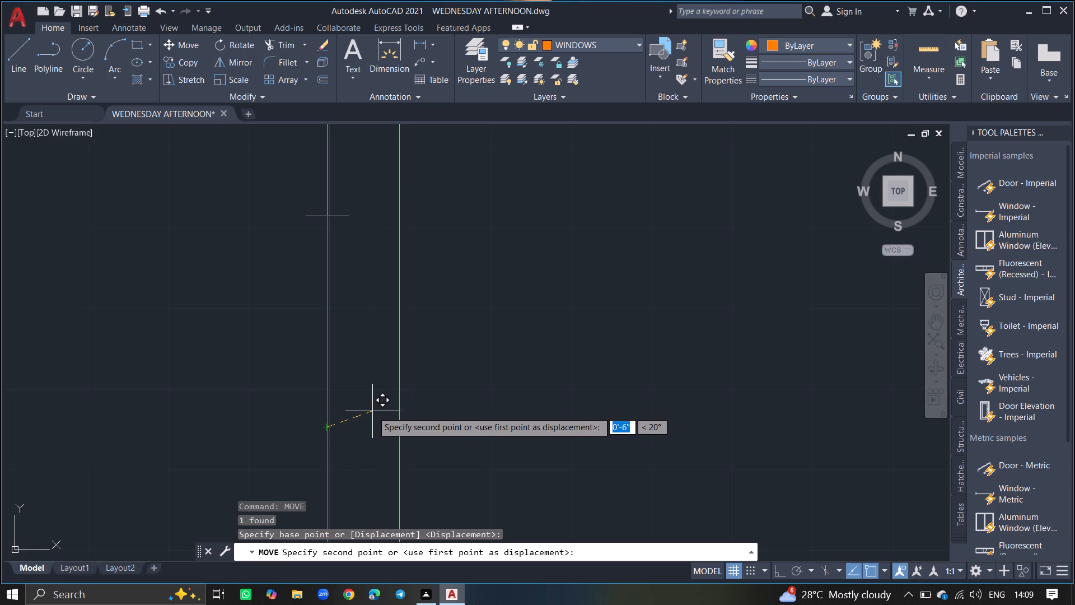
{"action": "left_click", "coordinate": [368, 412]}
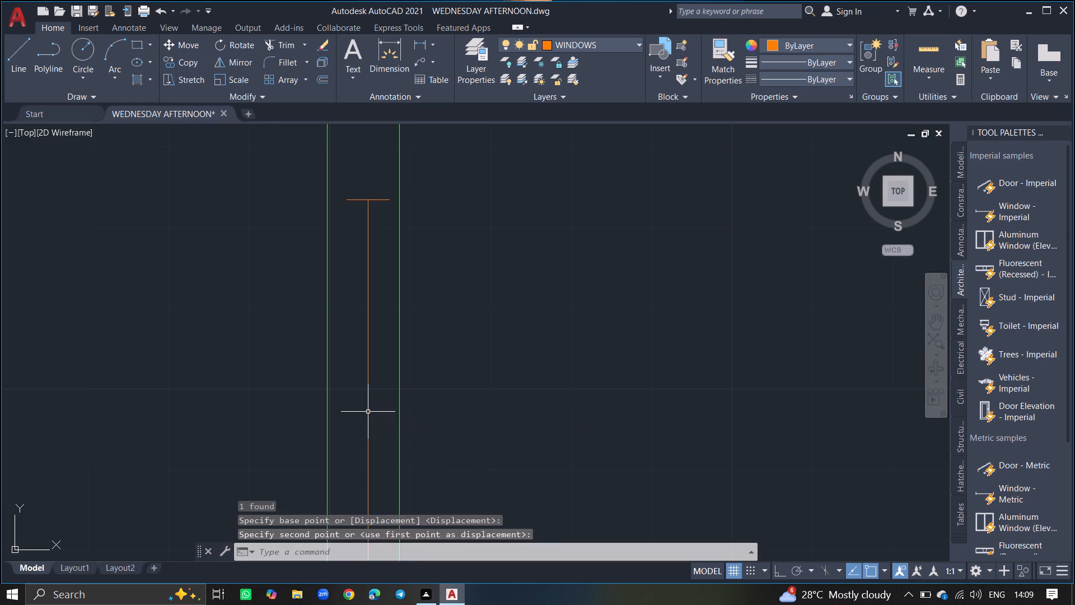
Copy the vertical window about 6'-8" north along the same partition, near the partition's north end.
{"action": "scroll", "coordinate": [368, 412], "scroll_direction": "down", "scroll_amount": 3, "text": "ctrl"}
{"action": "left_click", "coordinate": [368, 393]}
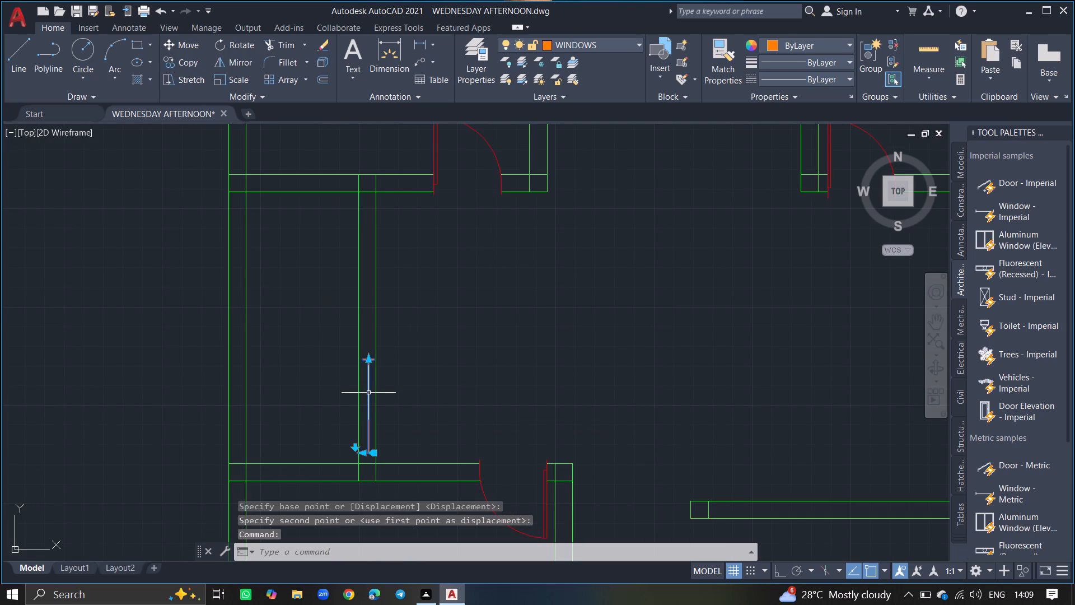
{"action": "type", "text": "COPY"}
{"action": "key", "text": "Return"}
{"action": "left_click", "coordinate": [368, 393]}
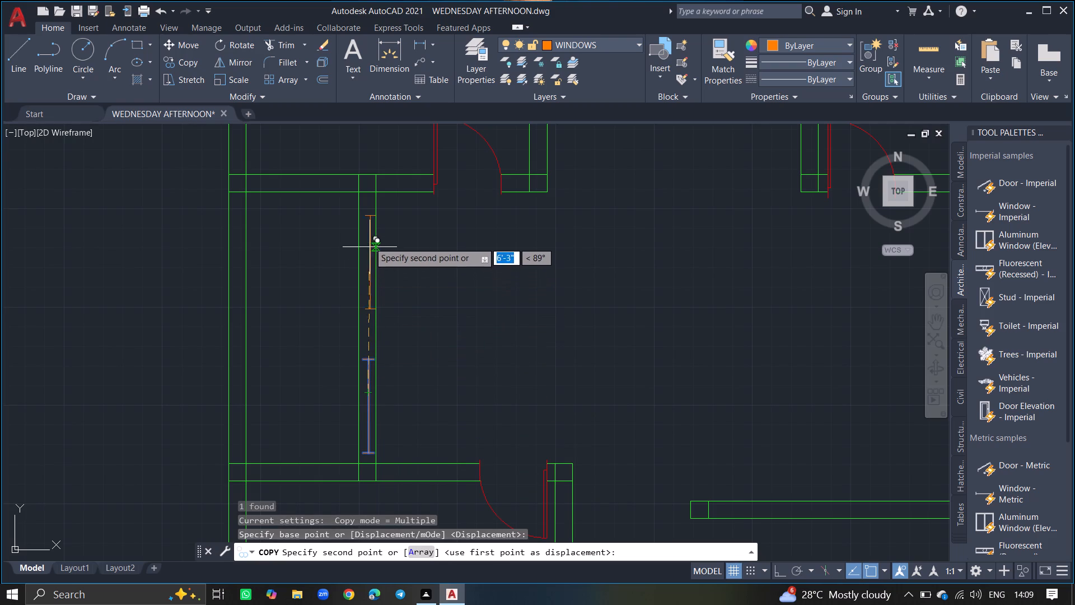
{"action": "scroll", "coordinate": [368, 231], "scroll_direction": "up", "scroll_amount": 2, "text": "ctrl"}
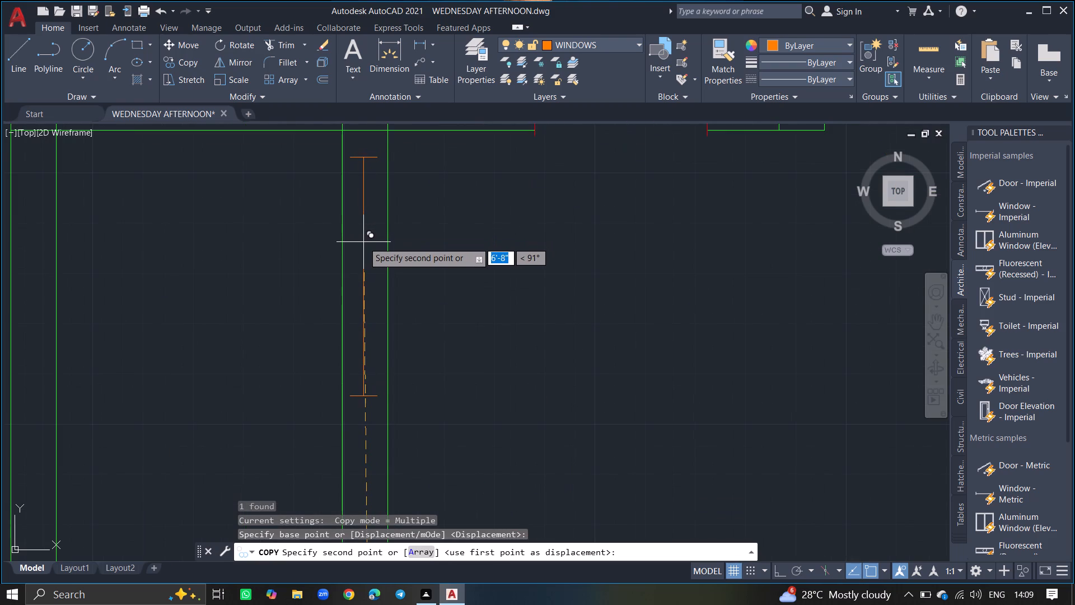
{"action": "left_click", "coordinate": [363, 242]}
{"action": "key", "text": "Return"}
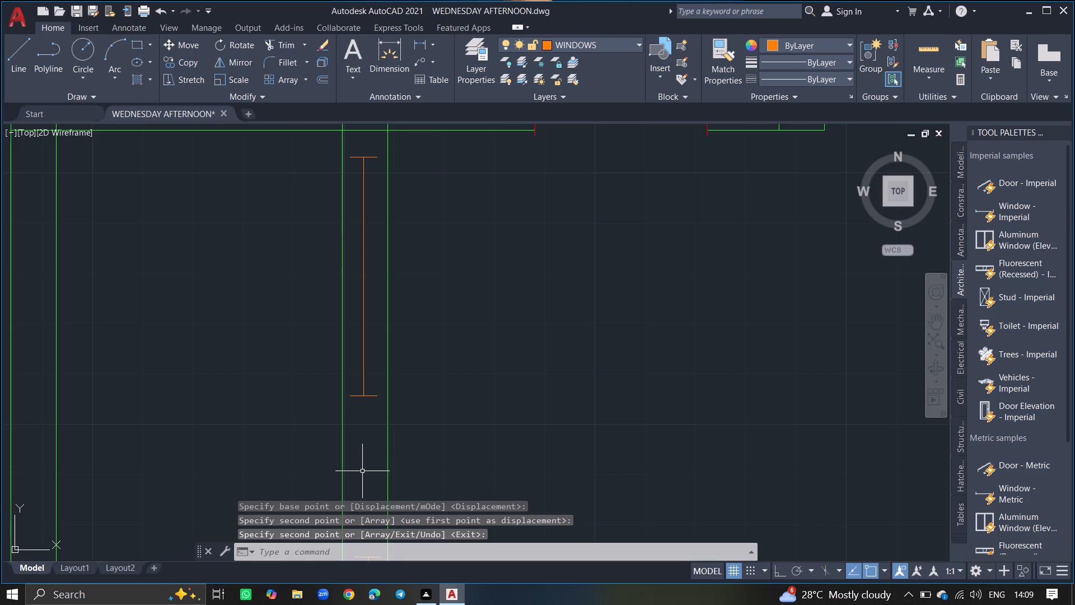
Draw a horizontal closing line across the short vertical partition's thickness, just south of its northern window.
{"action": "key", "text": "l"}
{"action": "key", "text": "Return"}
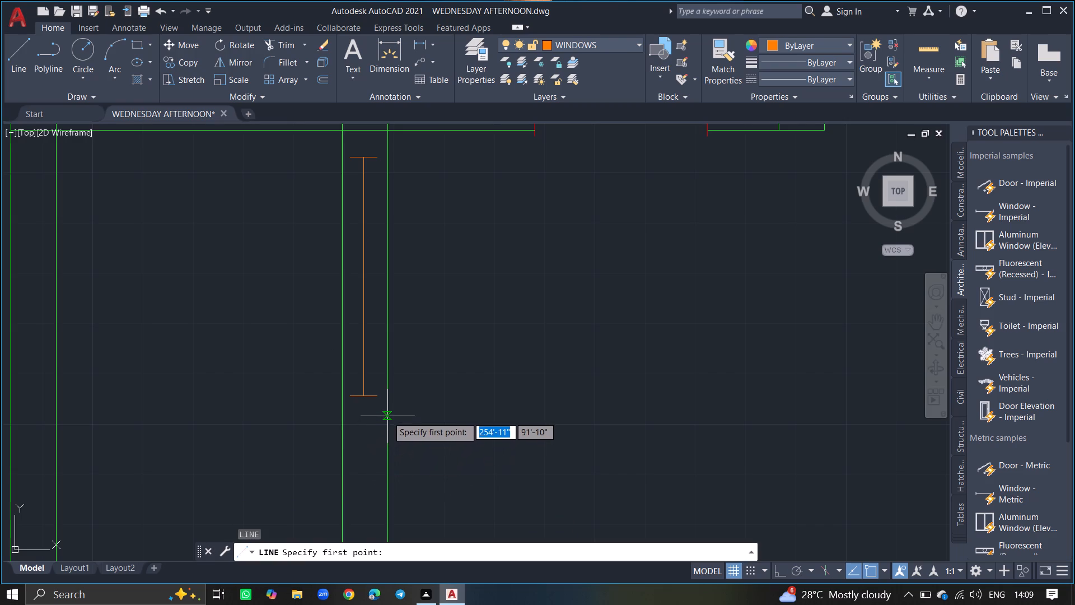
{"action": "left_click_drag", "start_coordinate": [388, 412], "coordinate": [352, 410]}
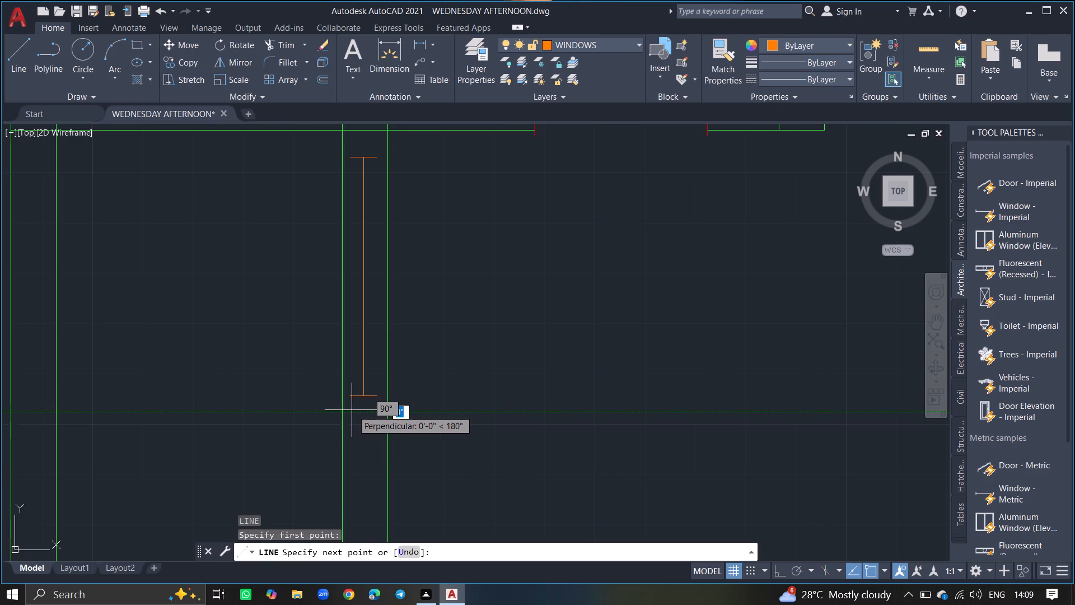
{"action": "left_click_drag", "start_coordinate": [352, 410], "coordinate": [344, 411]}
{"action": "left_click", "coordinate": [344, 411]}
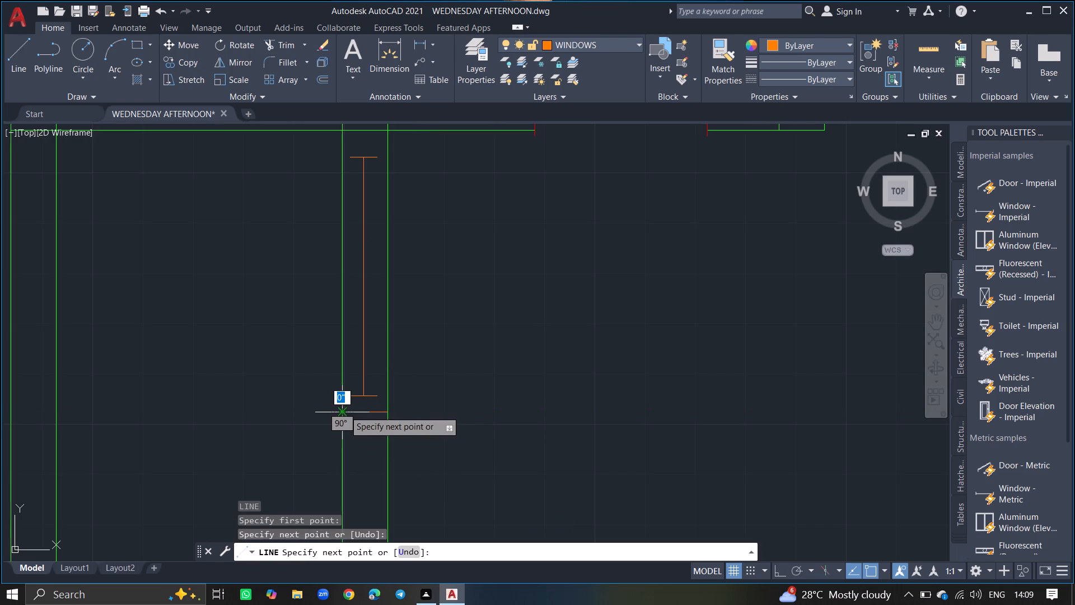
{"action": "key", "text": "Return"}
Draw a 9" horizontal closing line across the same partition's thickness, just north of its southern window.
{"action": "scroll", "coordinate": [361, 407], "scroll_direction": "down", "scroll_amount": 3, "text": "ctrl"}
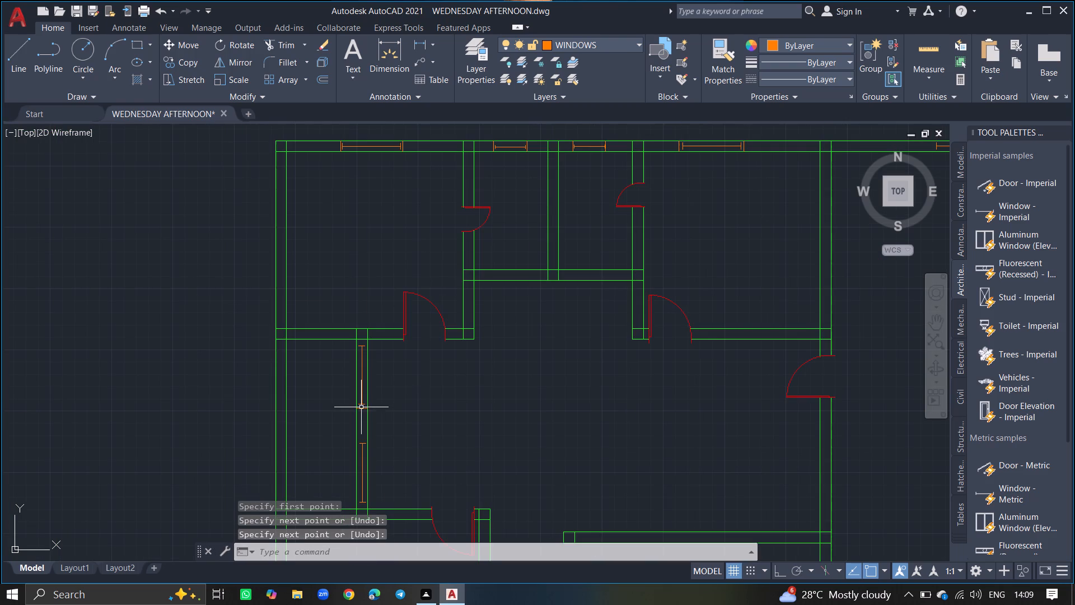
{"action": "scroll", "coordinate": [363, 450], "scroll_direction": "up", "scroll_amount": 6, "text": "ctrl"}
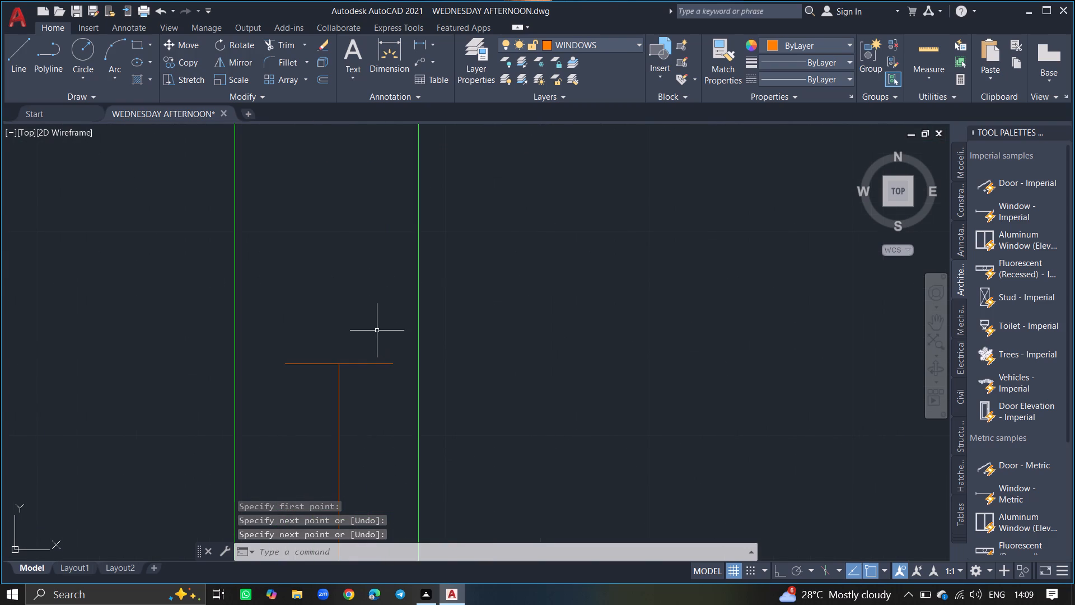
{"action": "key", "text": "l"}
{"action": "key", "text": "Return"}
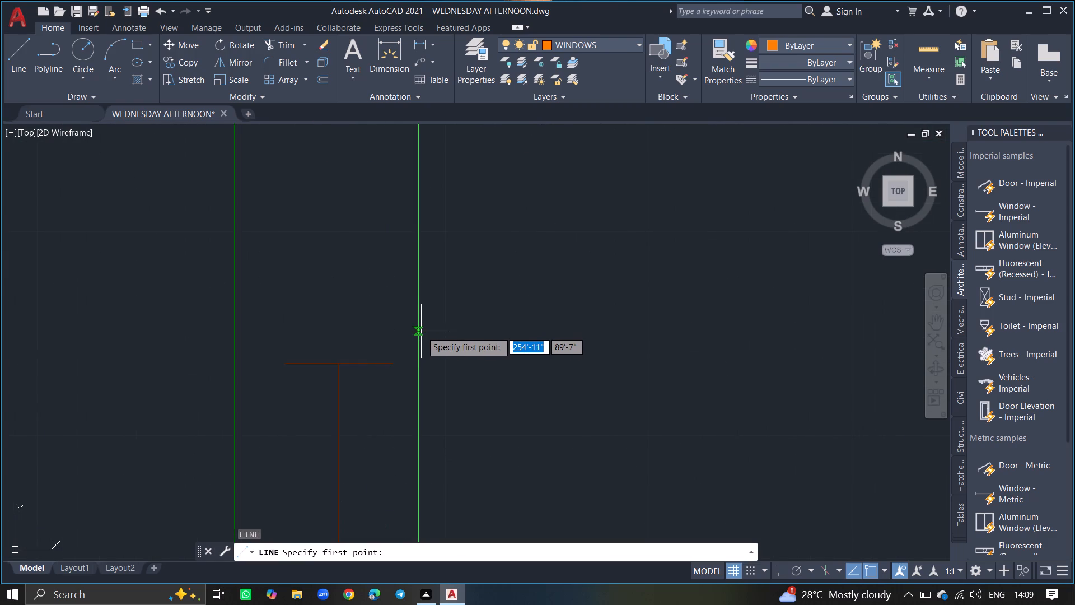
{"action": "left_click", "coordinate": [420, 332]}
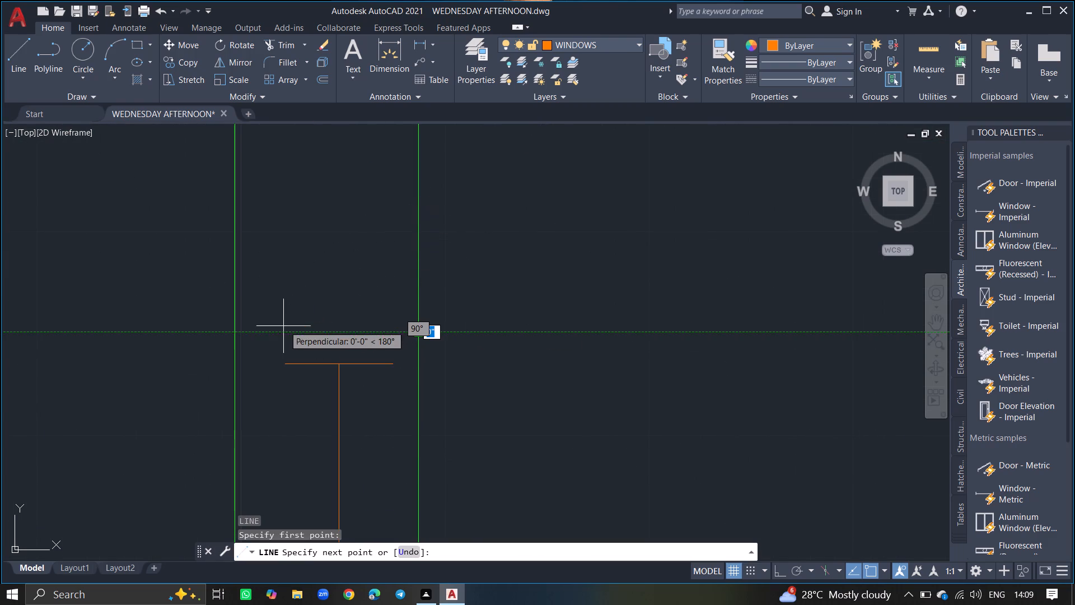
{"action": "left_click", "coordinate": [236, 331]}
{"action": "key", "text": "Return"}
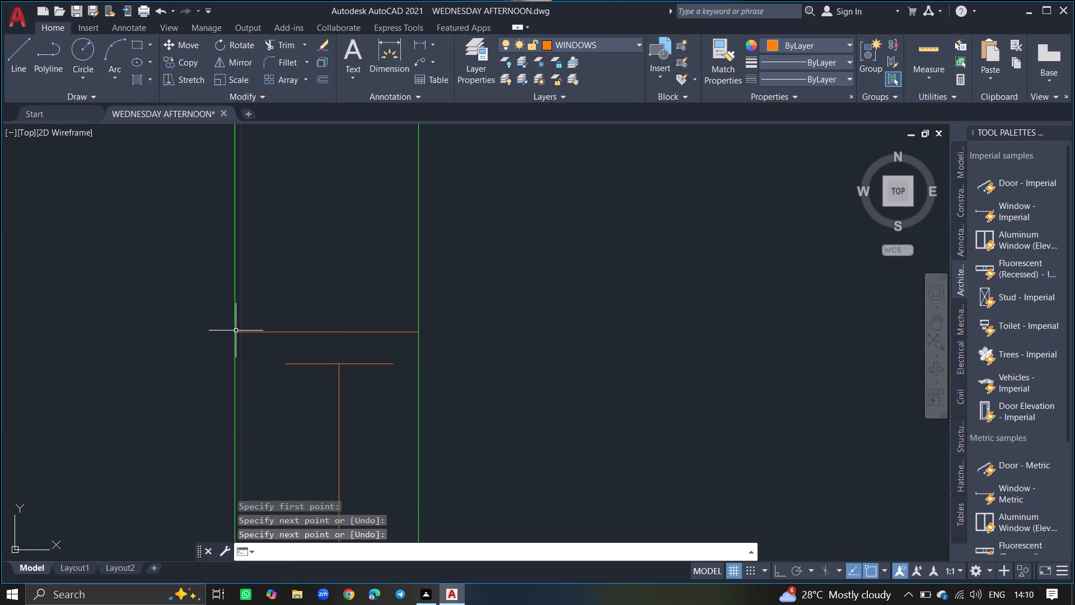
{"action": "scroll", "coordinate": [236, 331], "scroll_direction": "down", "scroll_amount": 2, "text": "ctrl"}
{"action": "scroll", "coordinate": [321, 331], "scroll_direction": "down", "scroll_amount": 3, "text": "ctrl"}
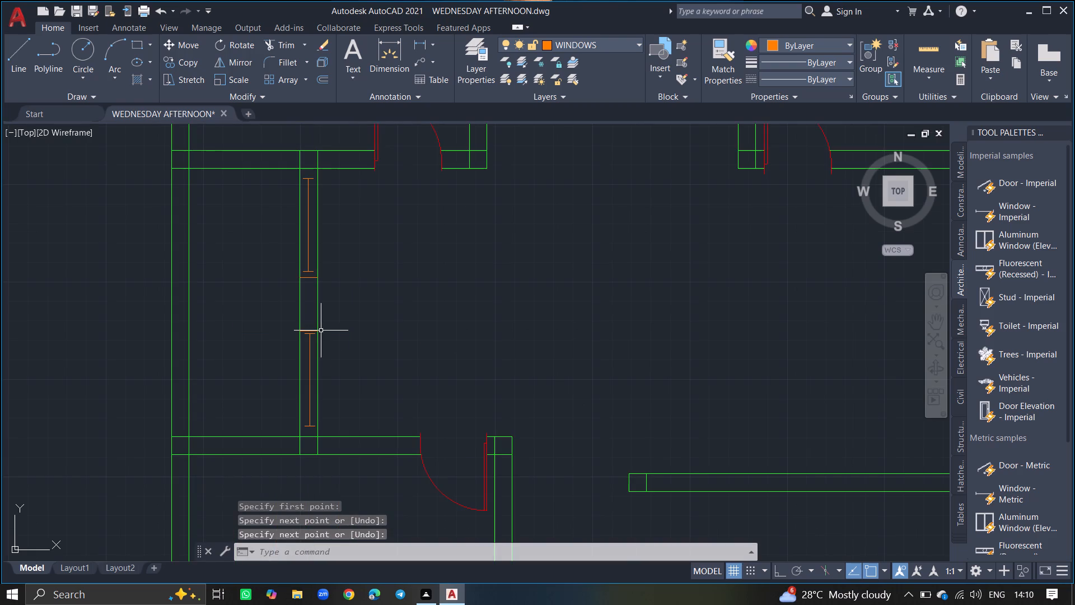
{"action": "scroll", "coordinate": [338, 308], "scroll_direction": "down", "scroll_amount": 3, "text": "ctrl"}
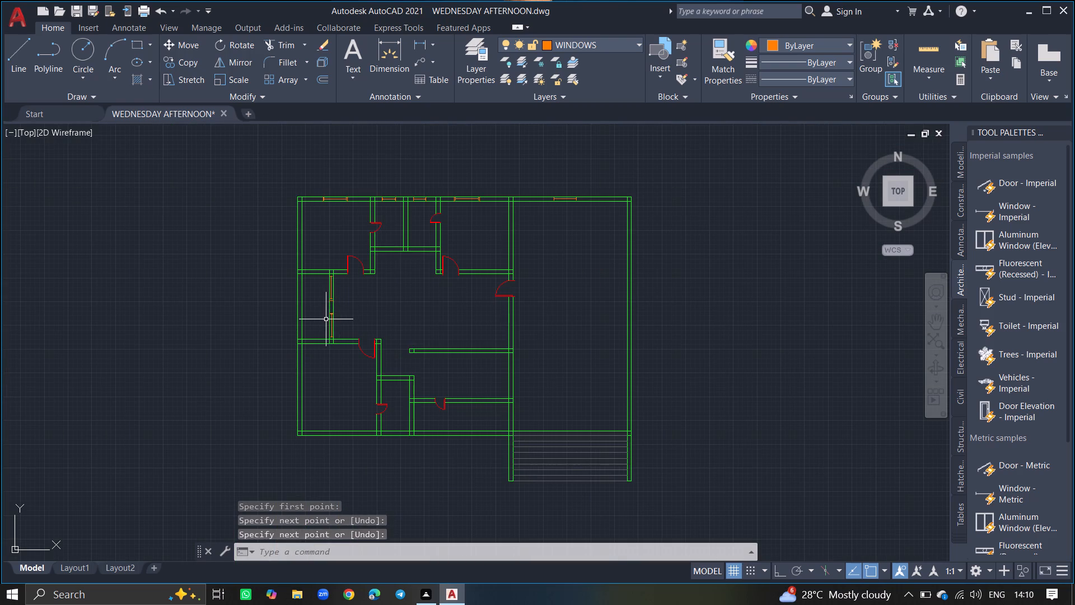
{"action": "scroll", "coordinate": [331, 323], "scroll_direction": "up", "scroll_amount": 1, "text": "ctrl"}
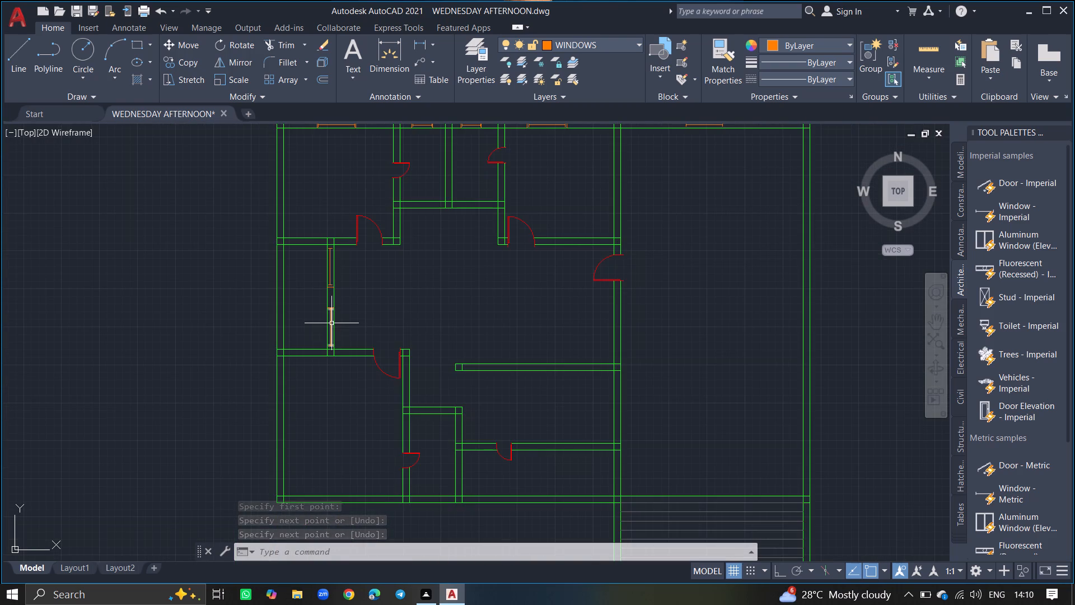
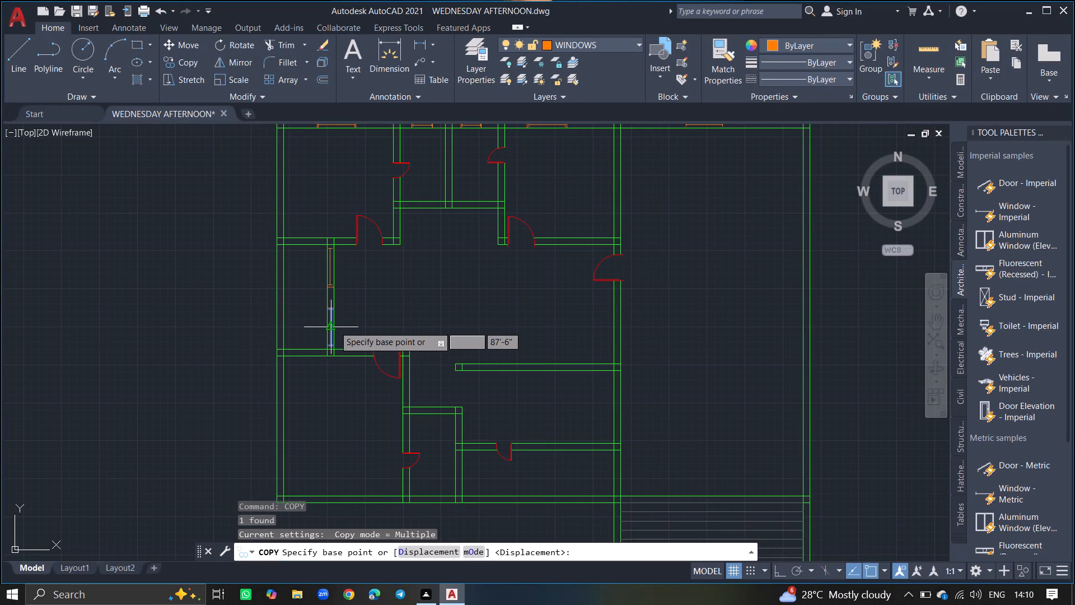
Copy the selected partition window into the lower-left room's west wall, and place a second copy inside that room near the south wall.
{"action": "scroll", "coordinate": [332, 328], "scroll_direction": "up", "scroll_amount": 5, "text": "ctrl"}
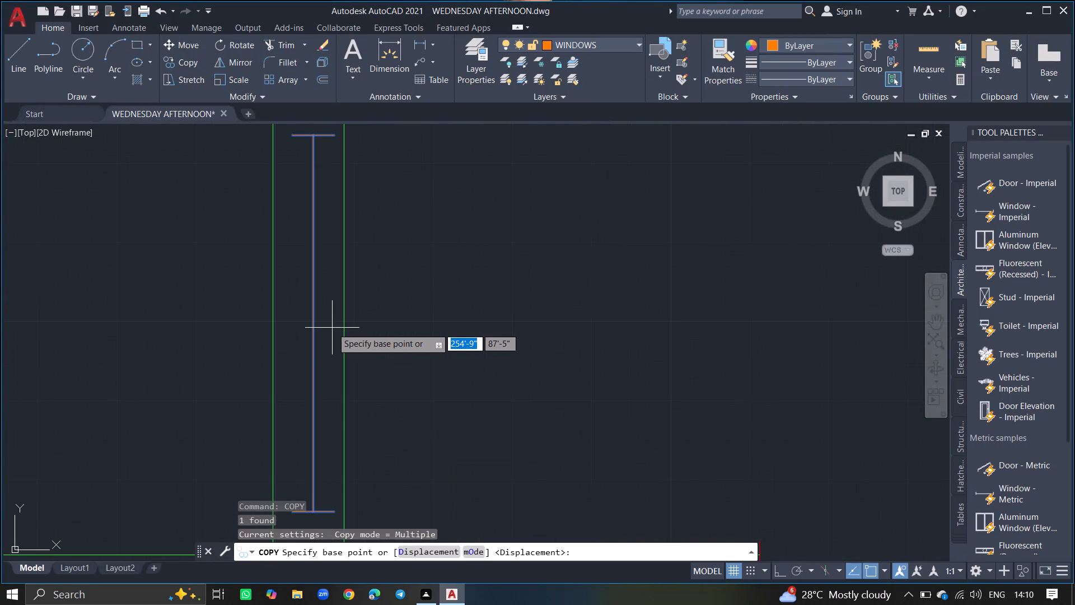
{"action": "left_click", "coordinate": [315, 326]}
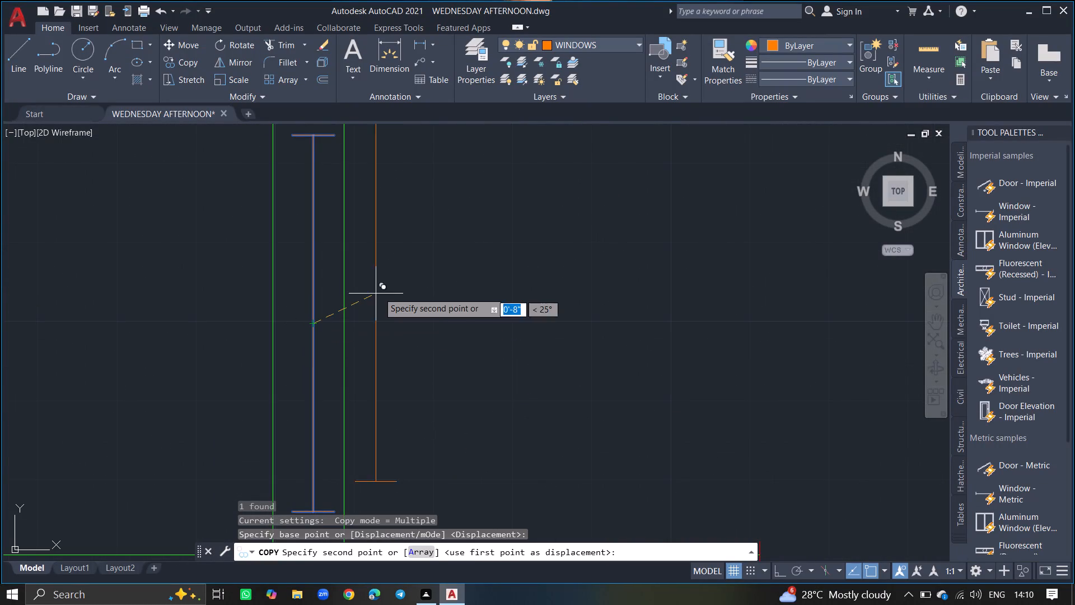
{"action": "scroll", "coordinate": [386, 288], "scroll_direction": "down", "scroll_amount": 4, "text": "ctrl"}
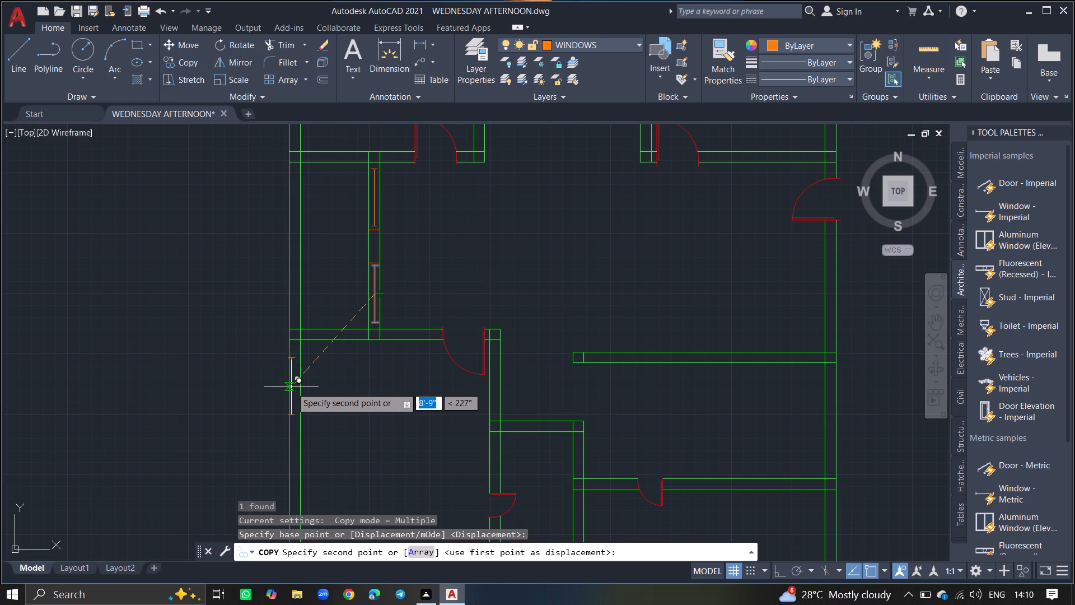
{"action": "scroll", "coordinate": [295, 413], "scroll_direction": "up", "scroll_amount": 3, "text": "ctrl"}
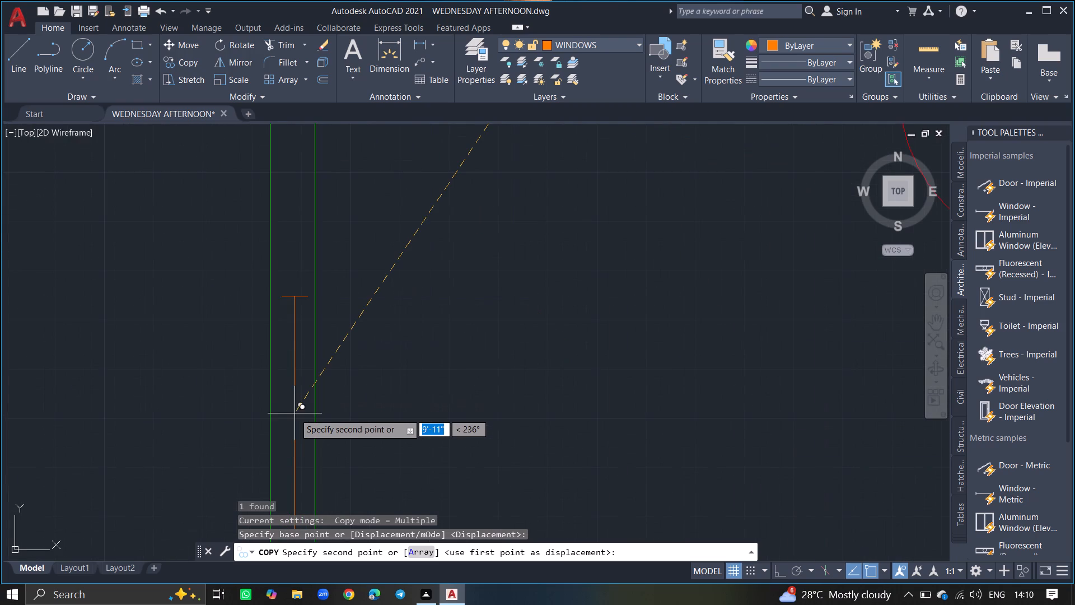
{"action": "left_click", "coordinate": [294, 410]}
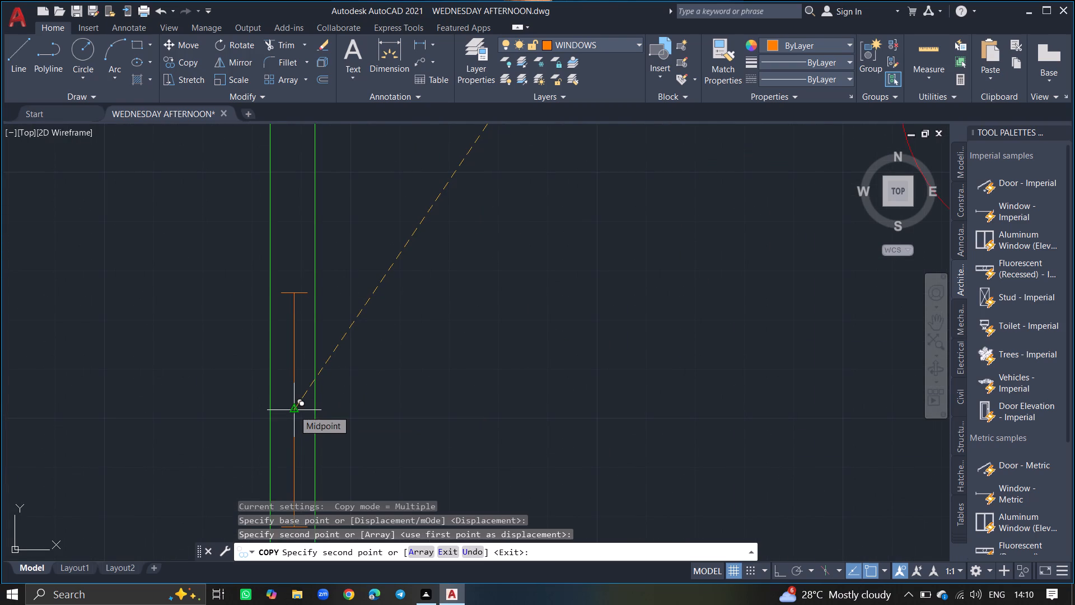
{"action": "scroll", "coordinate": [358, 390], "scroll_direction": "down", "scroll_amount": 6, "text": "ctrl"}
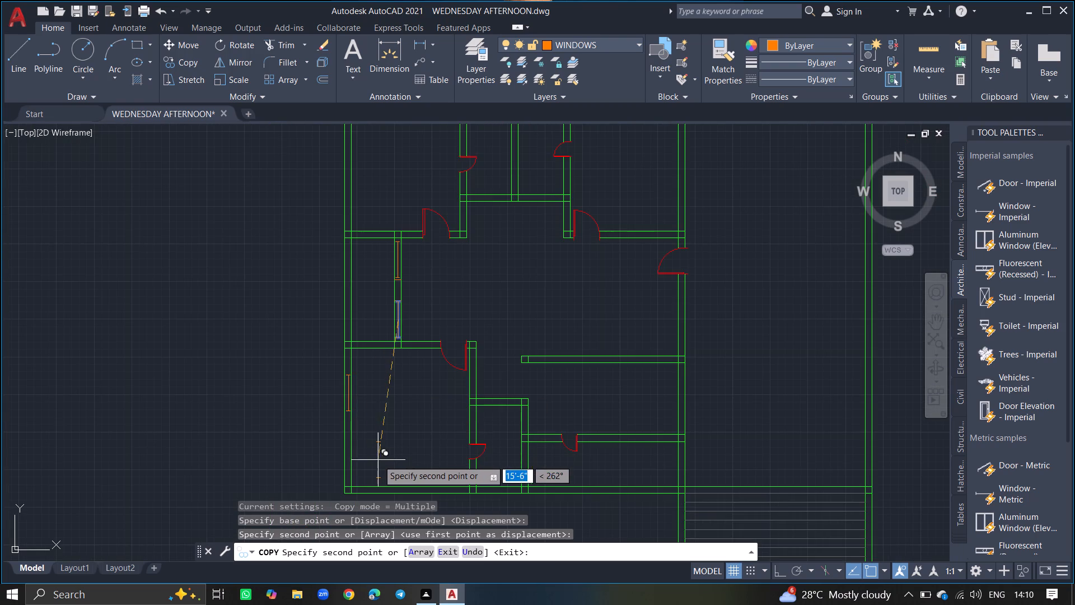
{"action": "left_click", "coordinate": [394, 465]}
{"action": "key", "text": "Return"}
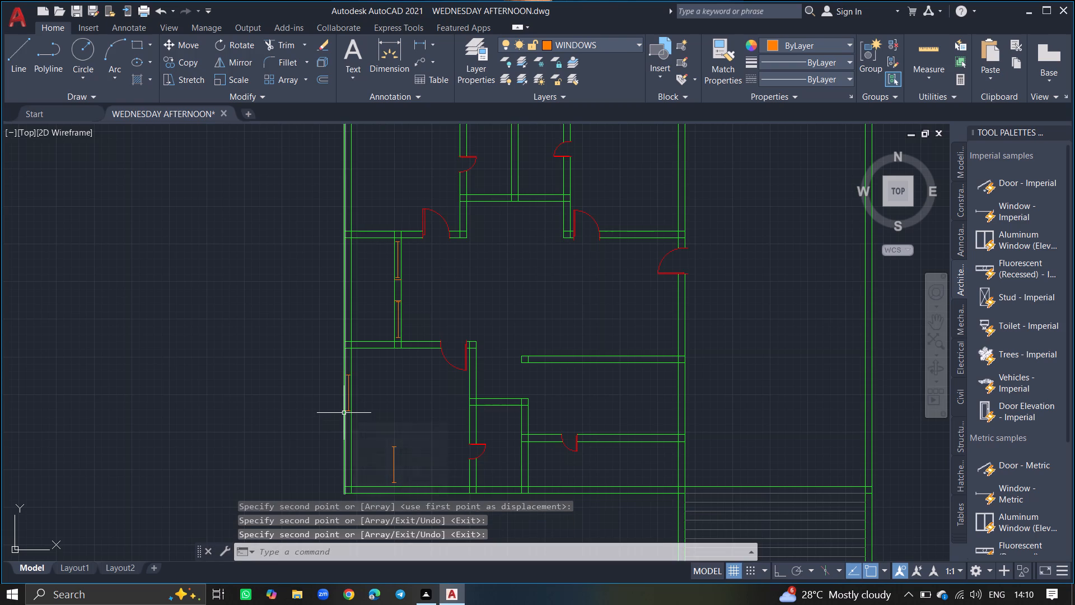
Draw two 9-inch lines across the west wall's thickness, one just below and one just above the copied window.
{"action": "scroll", "coordinate": [344, 413], "scroll_direction": "up", "scroll_amount": 3, "text": "ctrl"}
{"action": "key", "text": "l"}
{"action": "key", "text": "Return"}
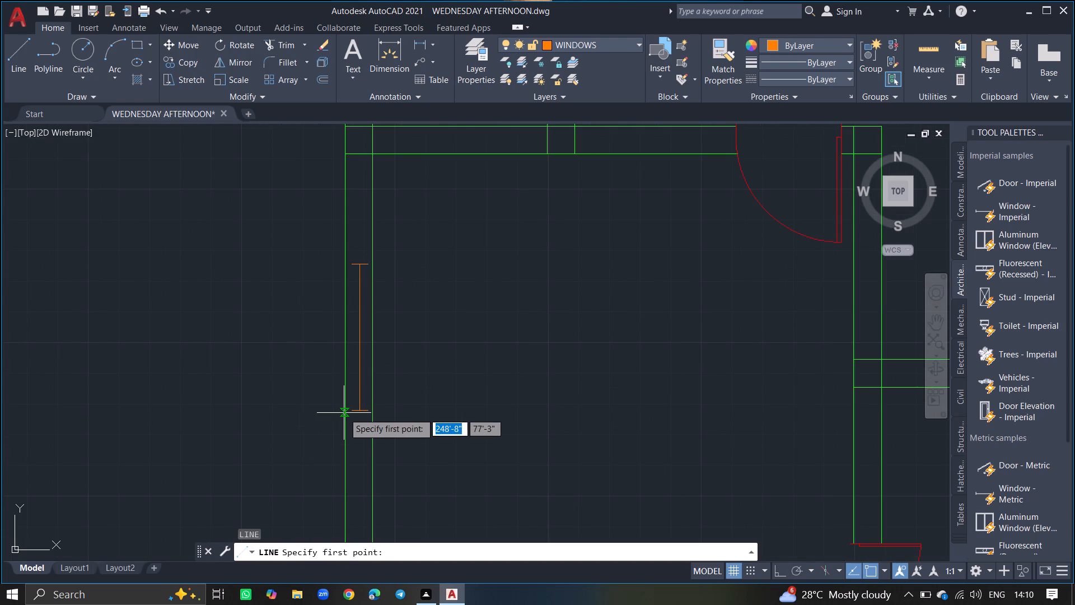
{"action": "scroll", "coordinate": [359, 435], "scroll_direction": "up", "scroll_amount": 4, "text": "ctrl"}
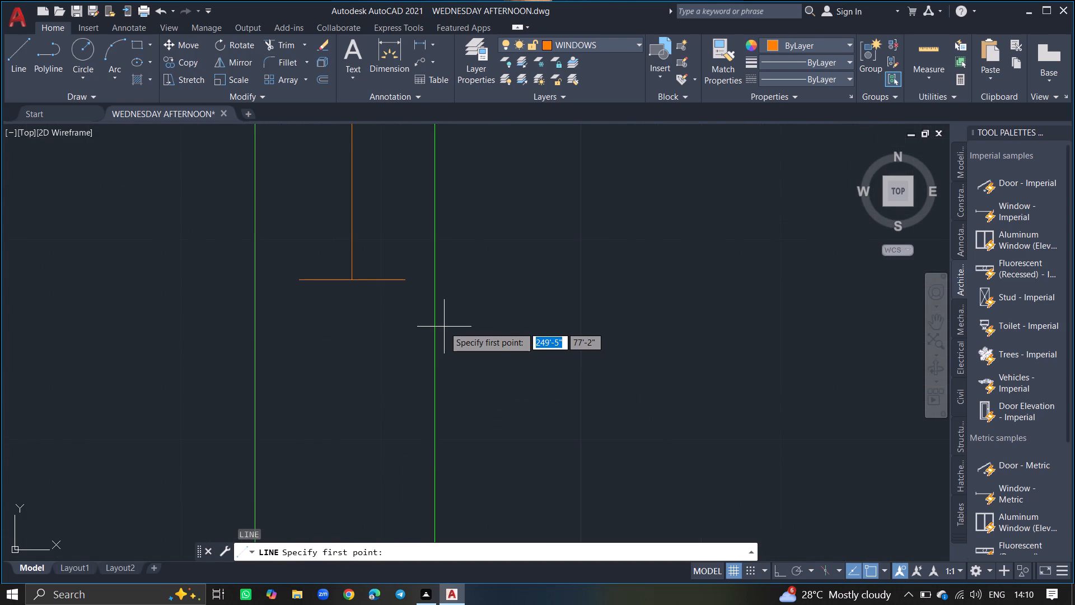
{"action": "left_click", "coordinate": [433, 313]}
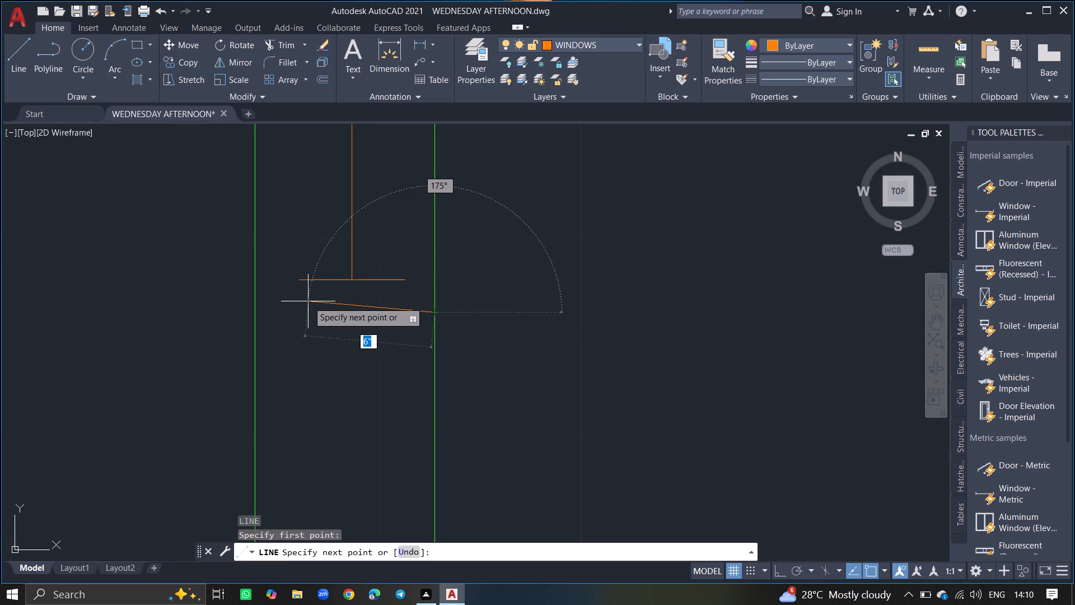
{"action": "left_click", "coordinate": [255, 311]}
{"action": "key", "text": "Return"}
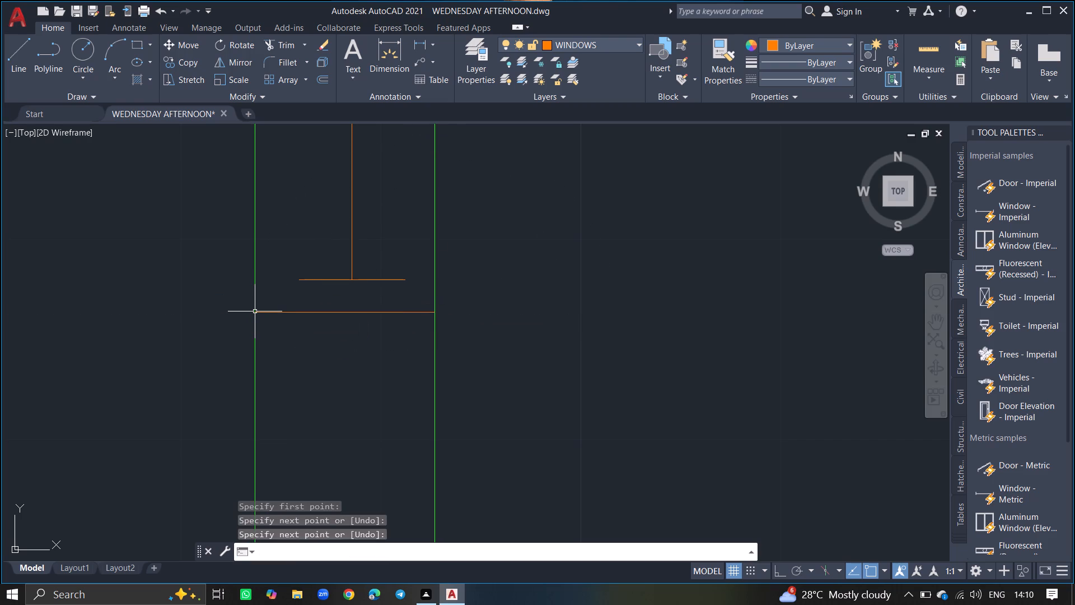
{"action": "scroll", "coordinate": [255, 311], "scroll_direction": "down", "scroll_amount": 4, "text": "ctrl"}
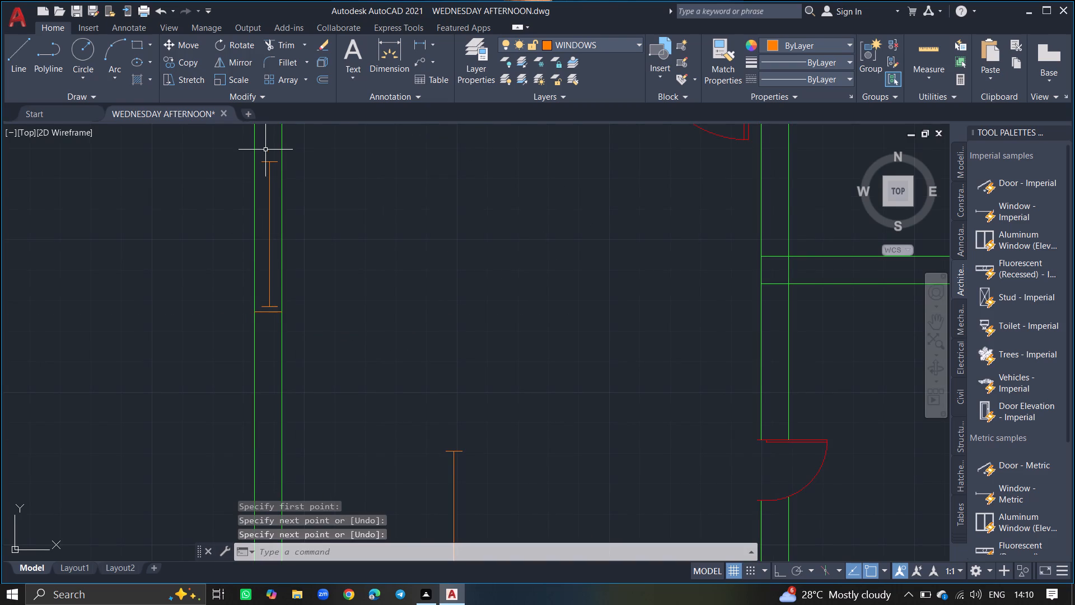
{"action": "scroll", "coordinate": [266, 148], "scroll_direction": "up", "scroll_amount": 2, "text": "ctrl"}
{"action": "key", "text": "l"}
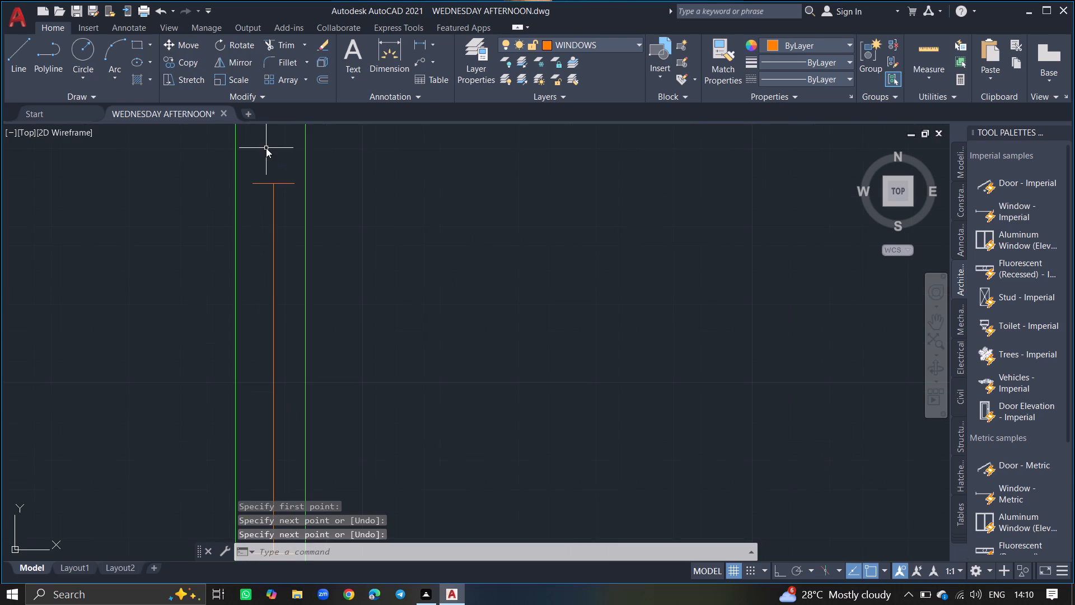
{"action": "key", "text": "Return"}
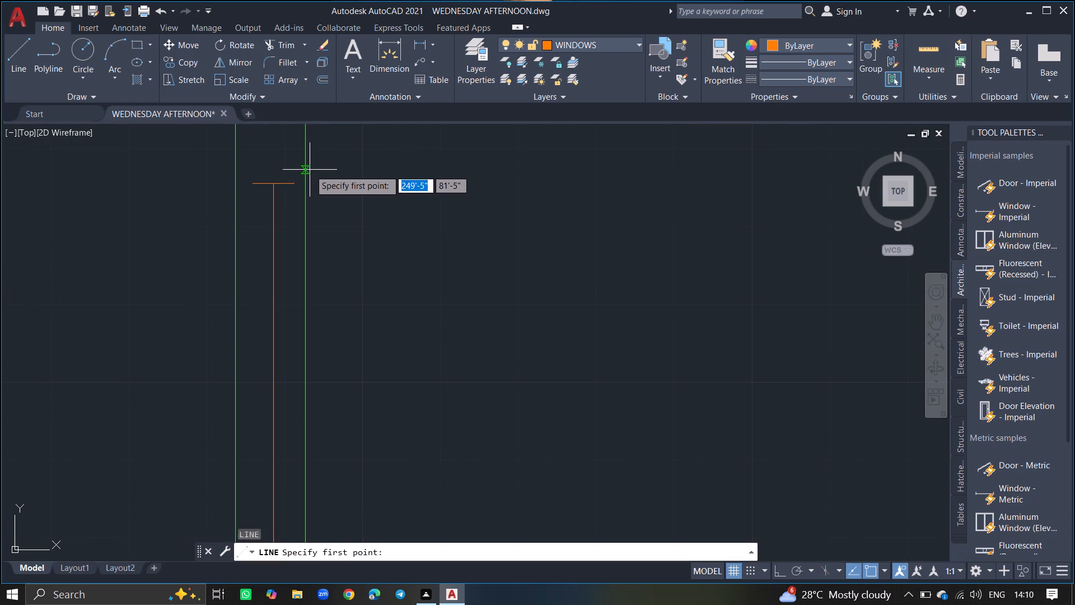
{"action": "left_click", "coordinate": [304, 167]}
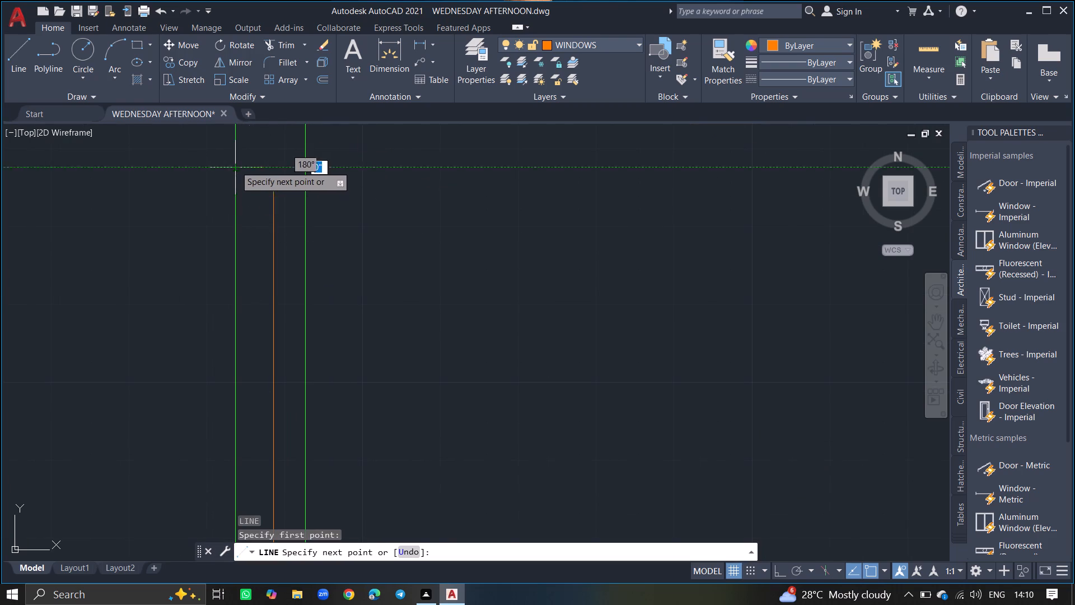
{"action": "left_click", "coordinate": [231, 169]}
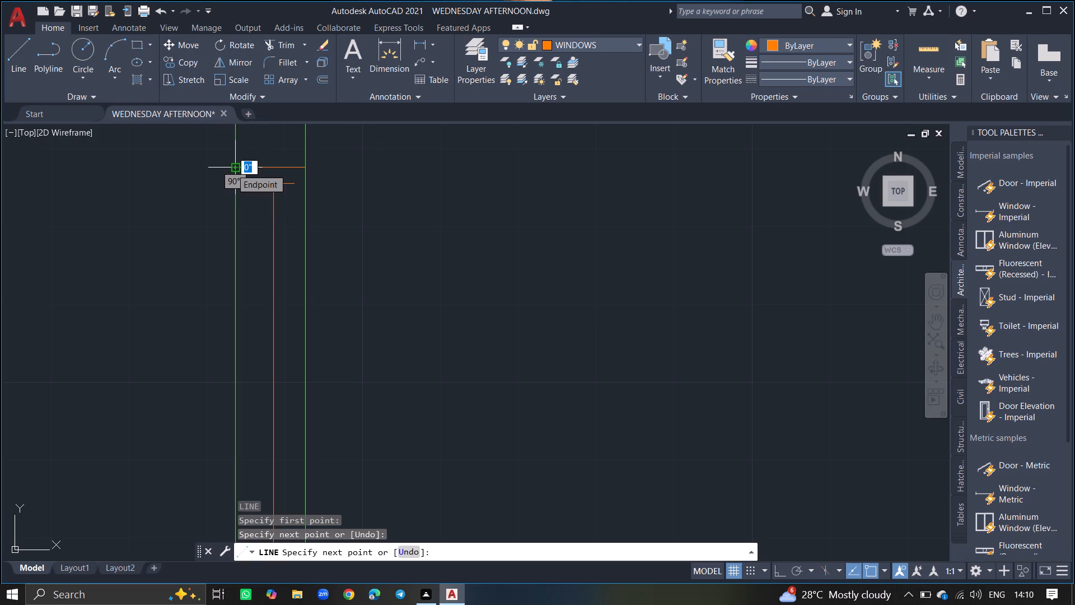
{"action": "key", "text": "Return"}
Rotate the window copy inside the lower-left room to horizontal, with Ortho turned on.
{"action": "scroll", "coordinate": [231, 169], "scroll_direction": "down", "scroll_amount": 3, "text": "ctrl"}
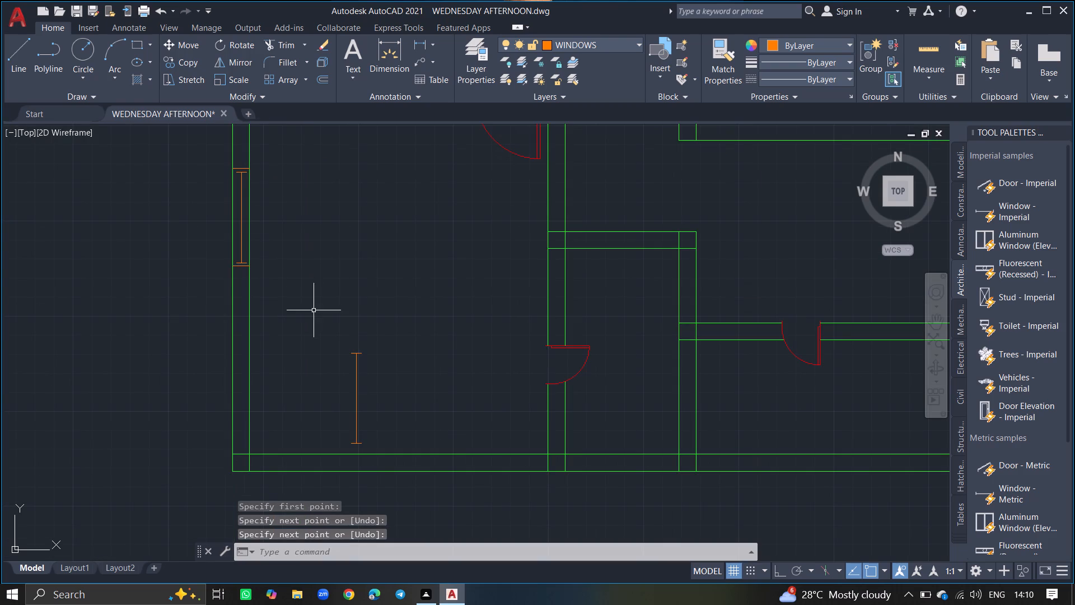
{"action": "left_click", "coordinate": [357, 361]}
{"action": "type", "text": "RO"}
{"action": "key", "text": "Return"}
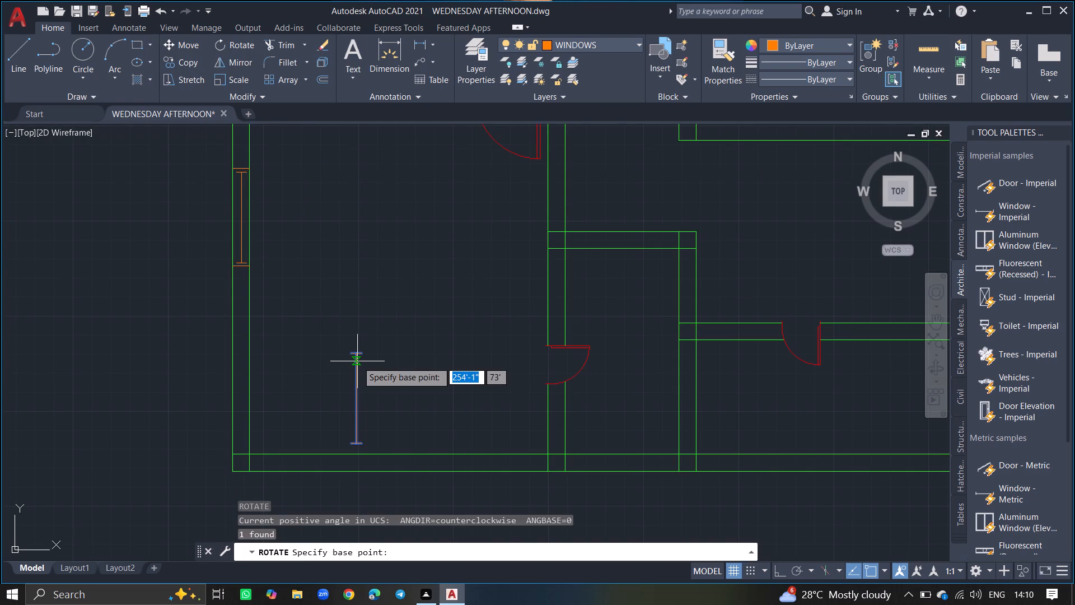
{"action": "left_click", "coordinate": [357, 361]}
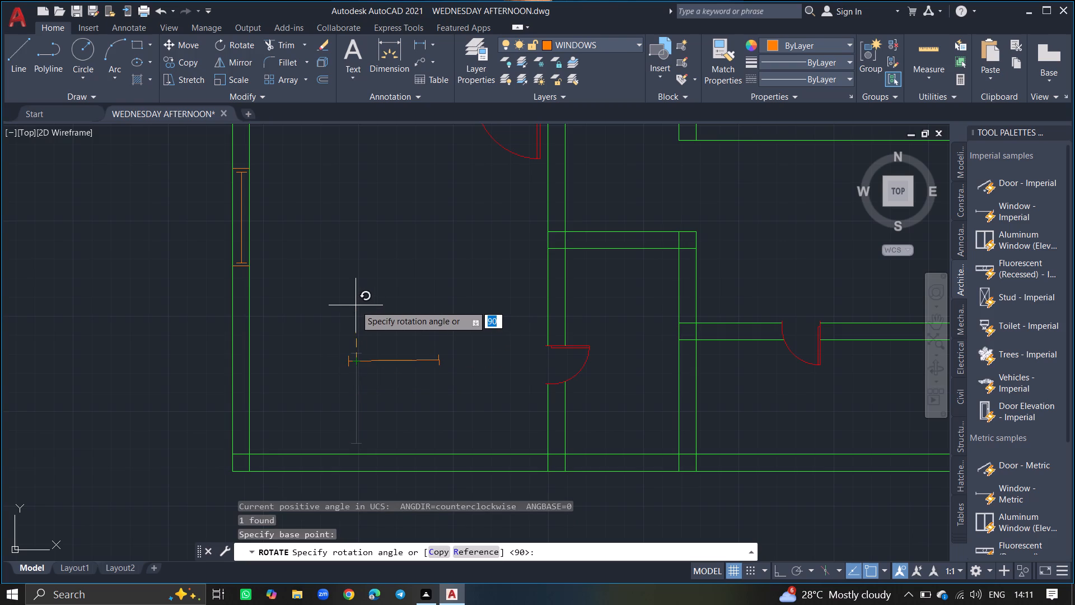
{"action": "key", "text": "F8"}
{"action": "left_click", "coordinate": [356, 305]}
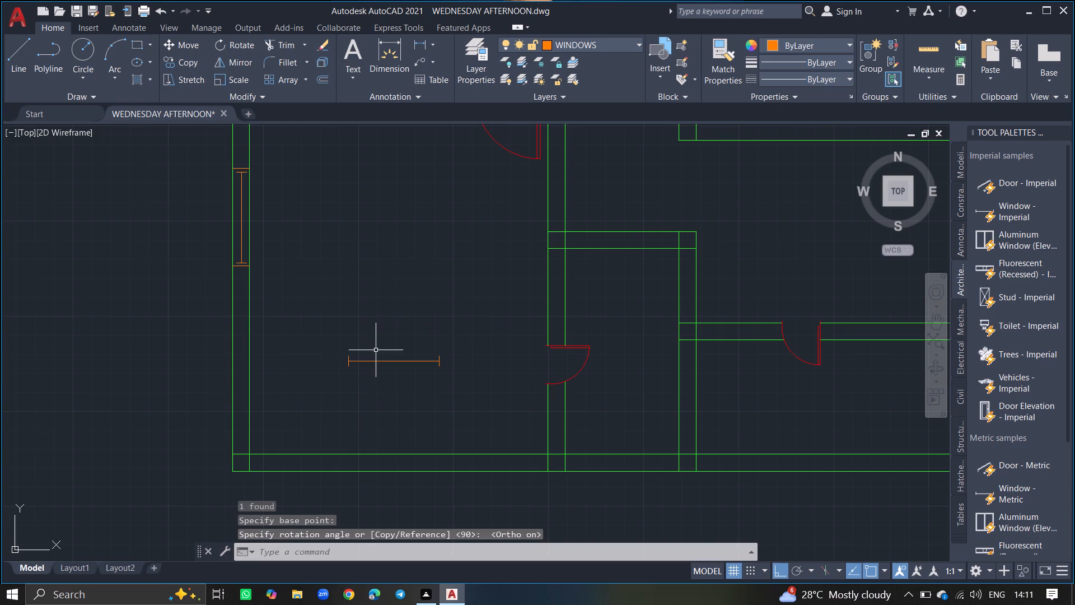
Move the horizontal window by its midpoint straight down into the middle of the lower-left room's south wall.
{"action": "left_click", "coordinate": [376, 362]}
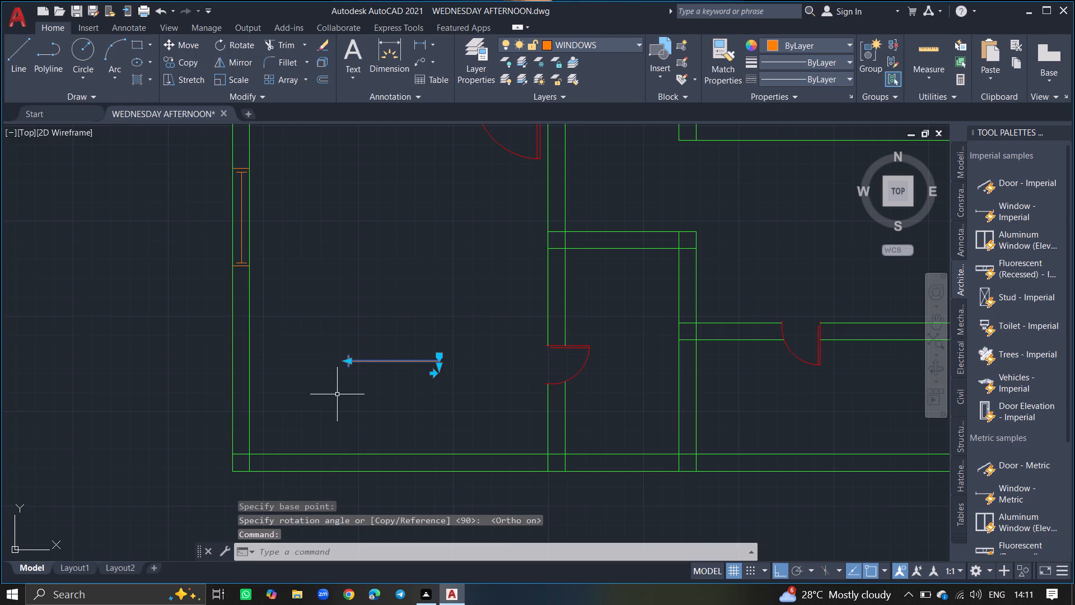
{"action": "type", "text": "MOVE"}
{"action": "key", "text": "Return"}
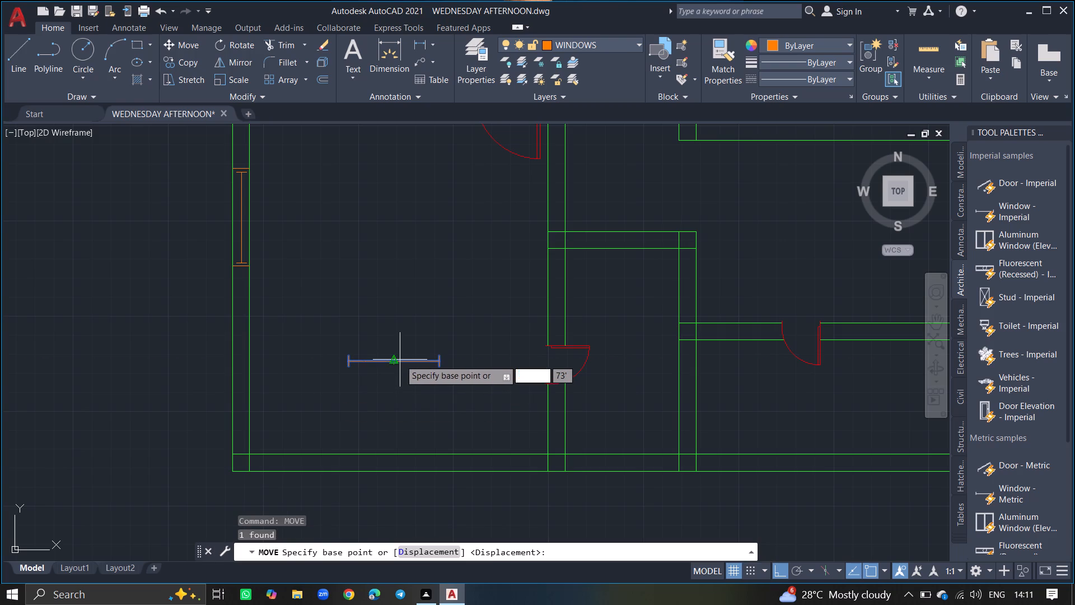
{"action": "left_click", "coordinate": [395, 360]}
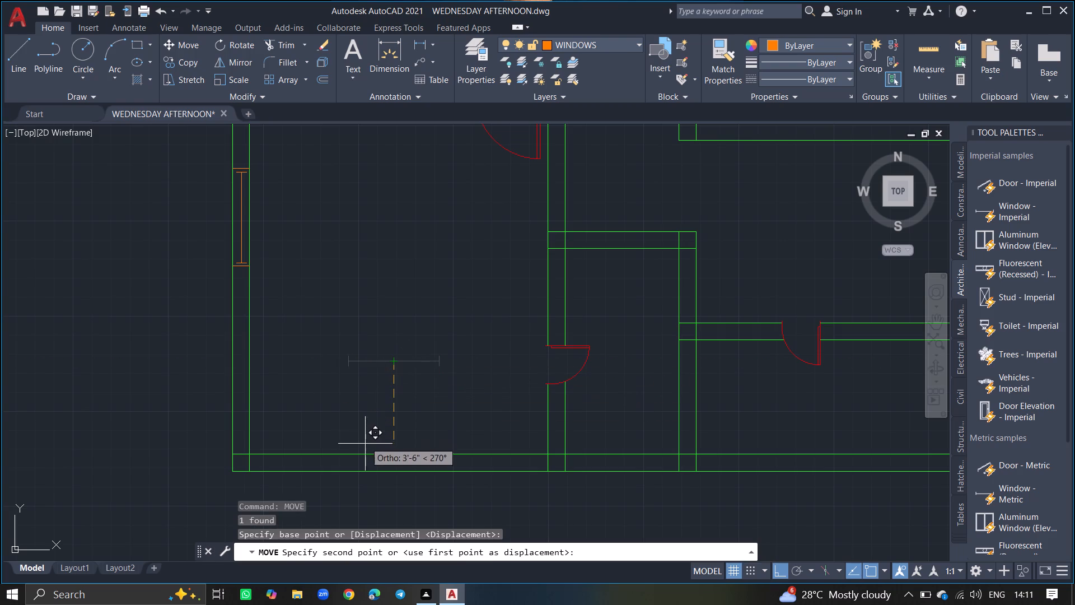
{"action": "scroll", "coordinate": [368, 459], "scroll_direction": "up", "scroll_amount": 2, "text": "ctrl"}
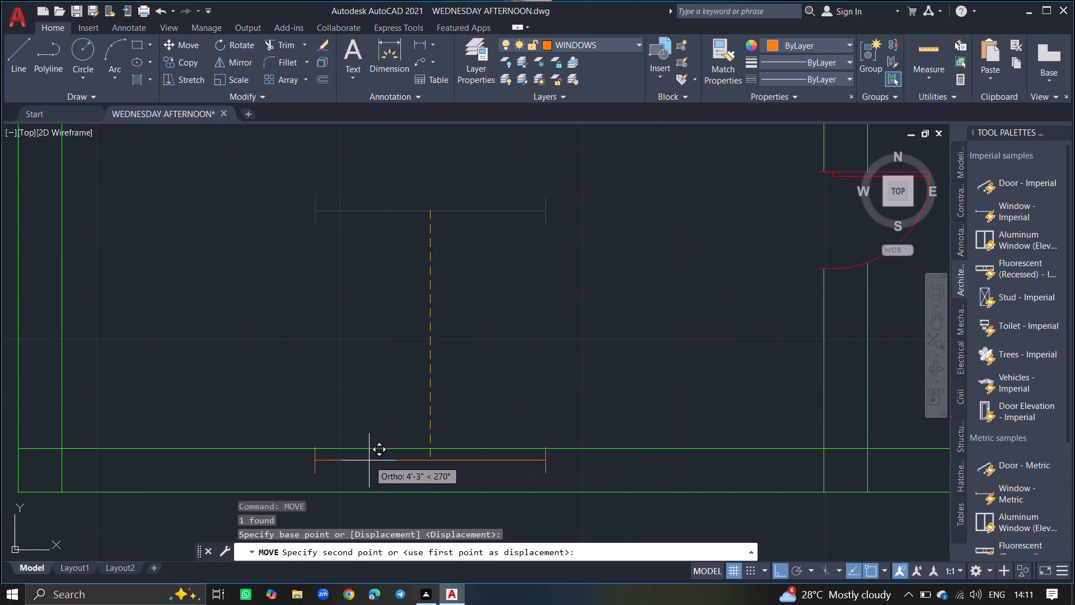
{"action": "left_click", "coordinate": [366, 470]}
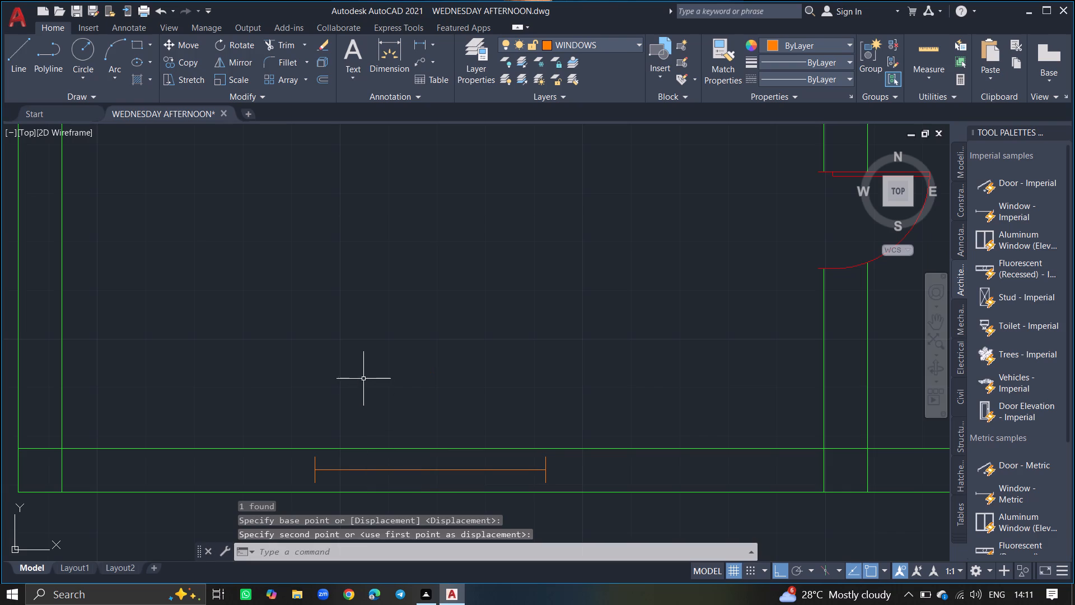
Draw lines across the south wall's thickness just beyond the west and east ends of the horizontal window.
{"action": "key", "text": "l"}
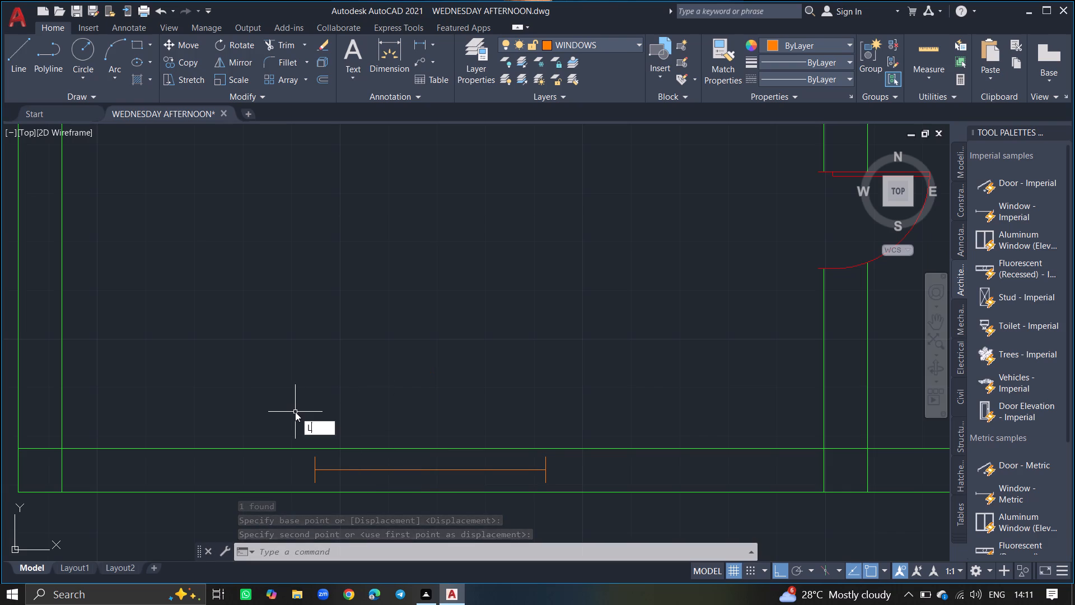
{"action": "key", "text": "Return"}
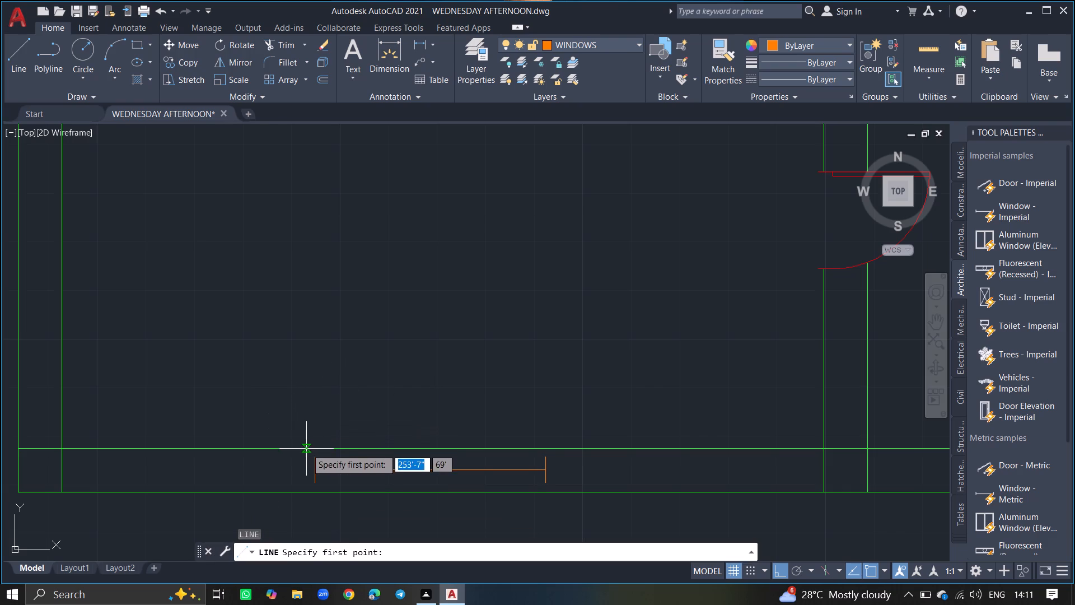
{"action": "left_click_drag", "start_coordinate": [306, 449], "coordinate": [307, 490]}
{"action": "left_click", "coordinate": [307, 490]}
{"action": "key", "text": "Return"}
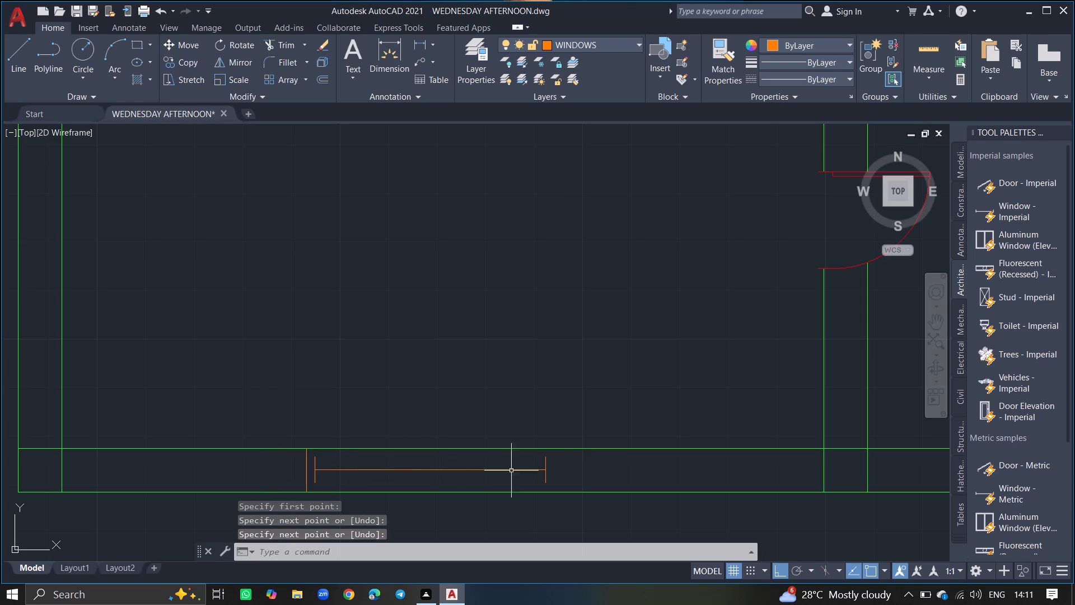
{"action": "key", "text": "l"}
{"action": "key", "text": "Return"}
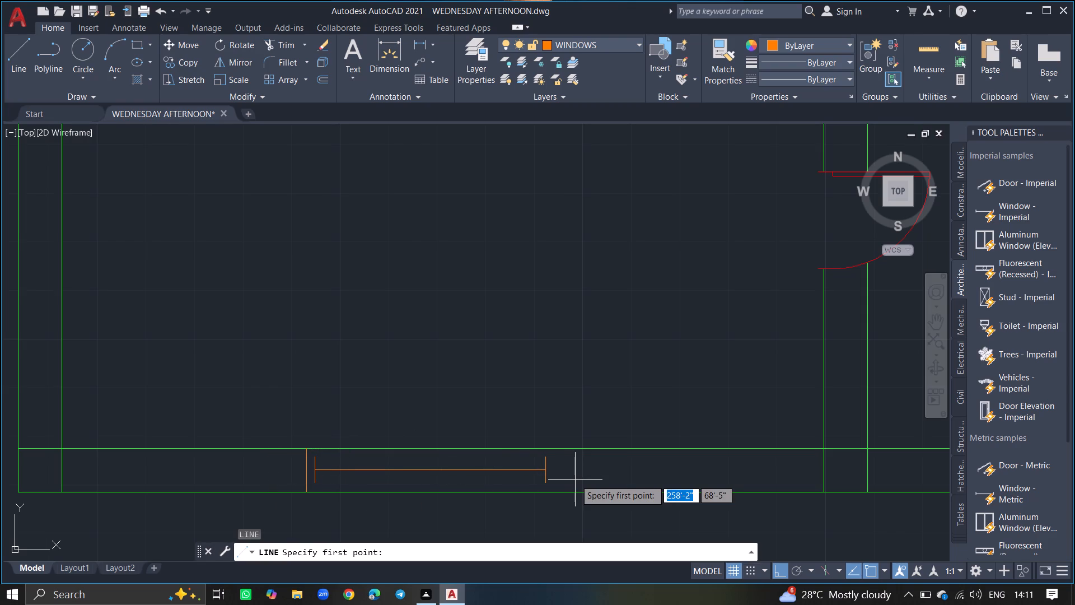
{"action": "left_click", "coordinate": [555, 449]}
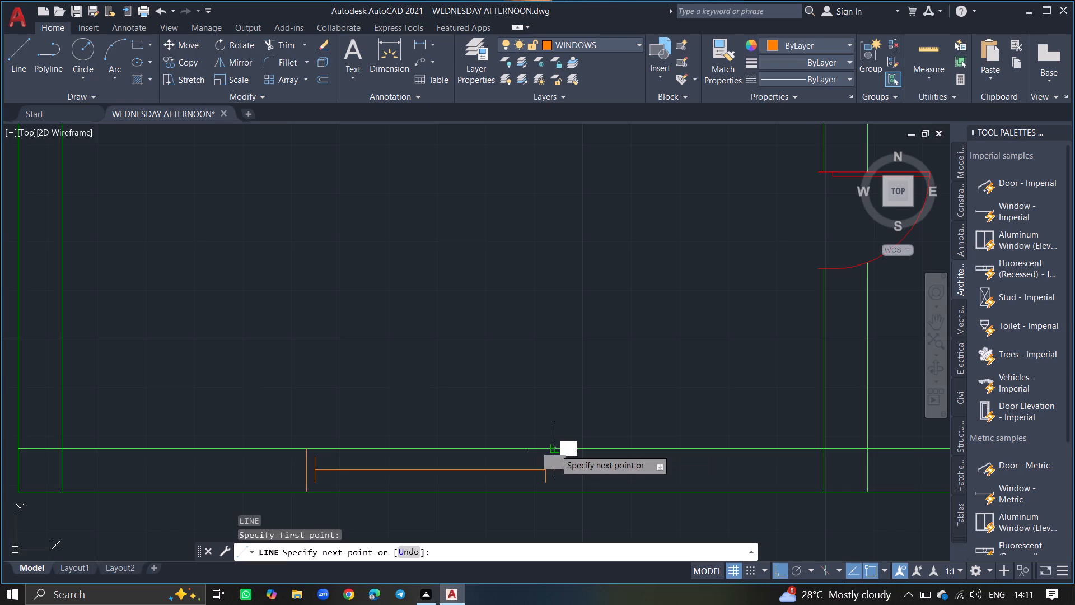
{"action": "left_click", "coordinate": [557, 491]}
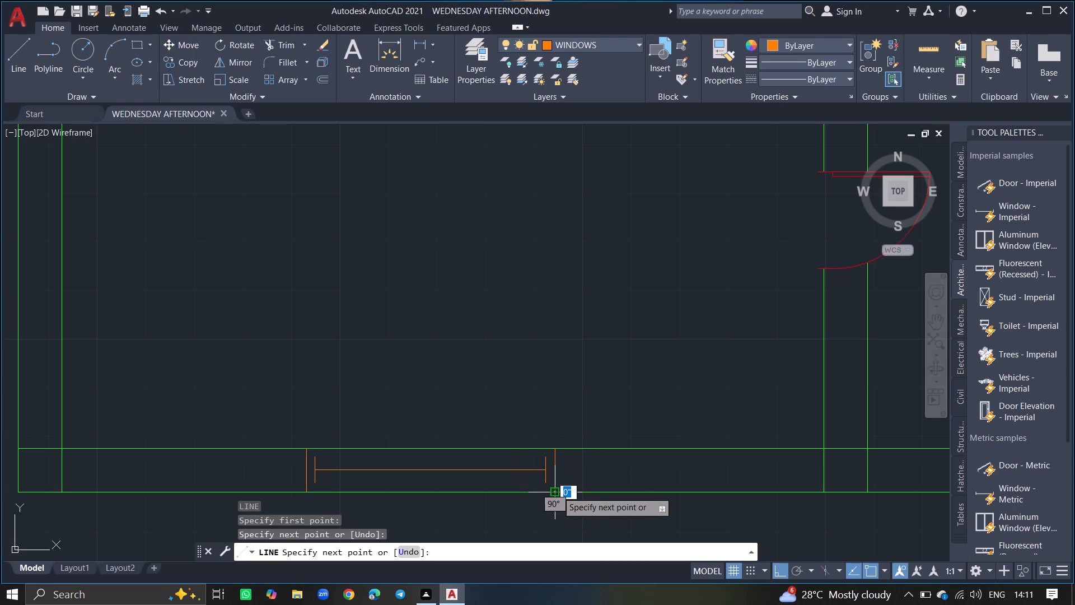
{"action": "key", "text": "Return"}
Copy the small north-wall window by its midpoint, with Ortho off, about 41'-1" down into the south wall of the small room beside the lower-left room.
{"action": "scroll", "coordinate": [557, 491], "scroll_direction": "down", "scroll_amount": 3, "text": "ctrl"}
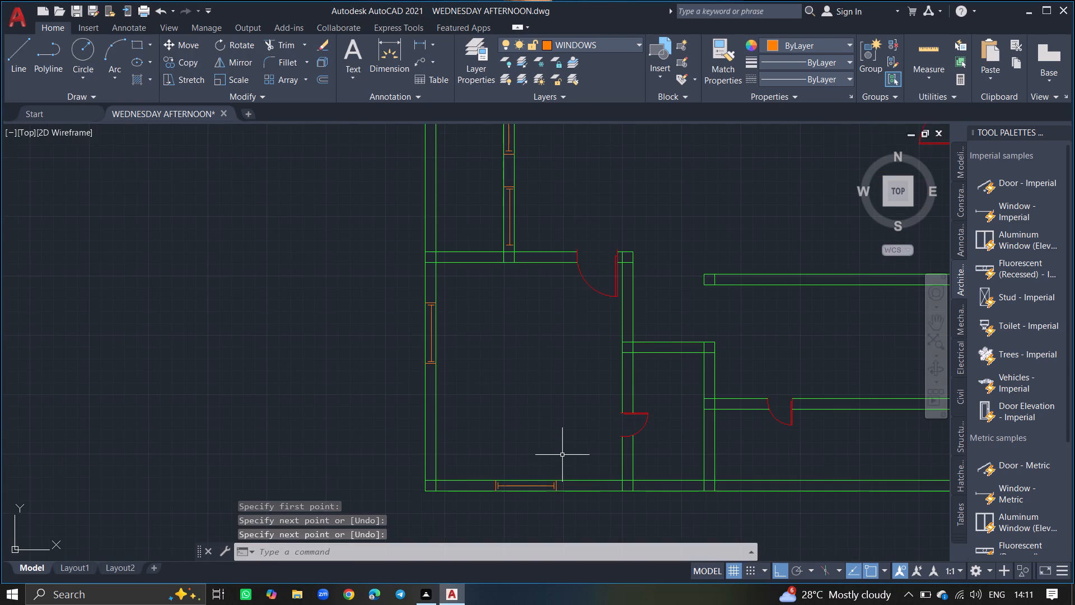
{"action": "scroll", "coordinate": [546, 415], "scroll_direction": "down", "scroll_amount": 2, "text": "ctrl"}
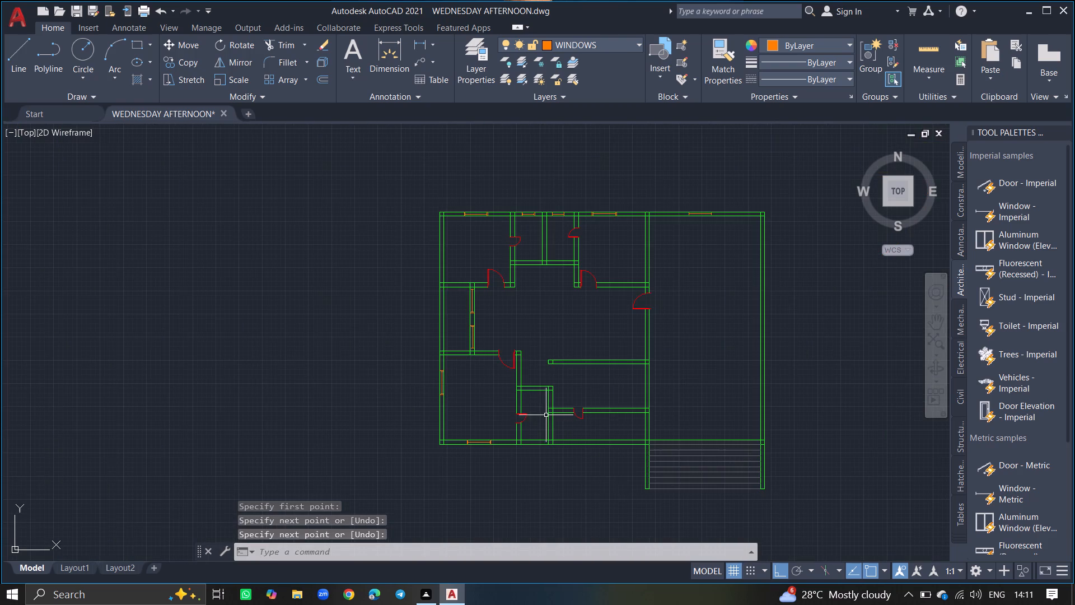
{"action": "left_click", "coordinate": [532, 214]}
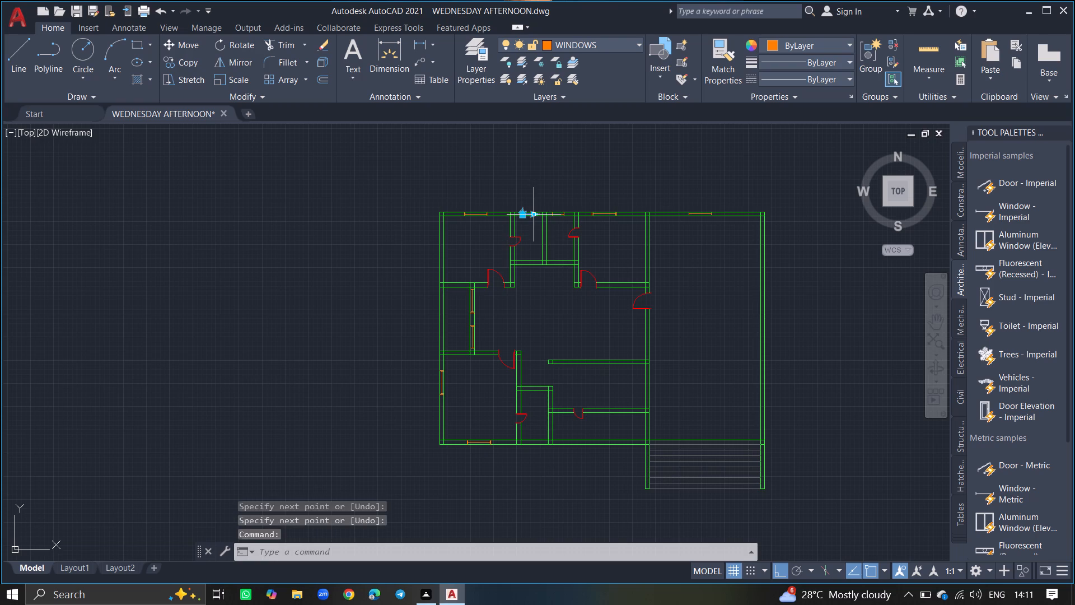
{"action": "type", "text": "COPY"}
{"action": "key", "text": "Return"}
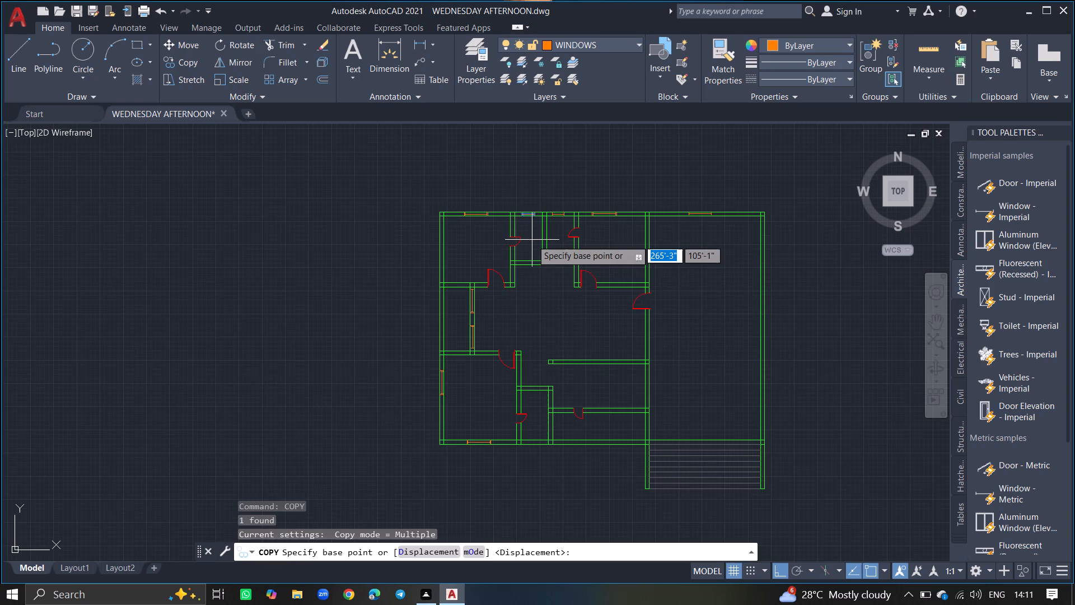
{"action": "scroll", "coordinate": [532, 240], "scroll_direction": "up", "scroll_amount": 1, "text": "ctrl"}
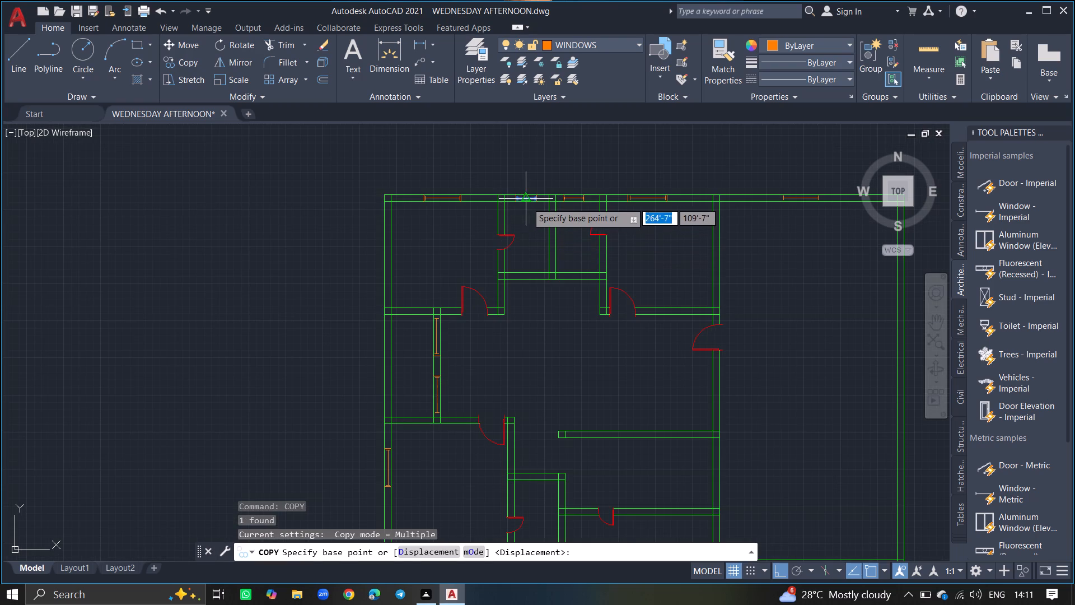
{"action": "left_click_drag", "start_coordinate": [527, 197], "coordinate": [527, 246]}
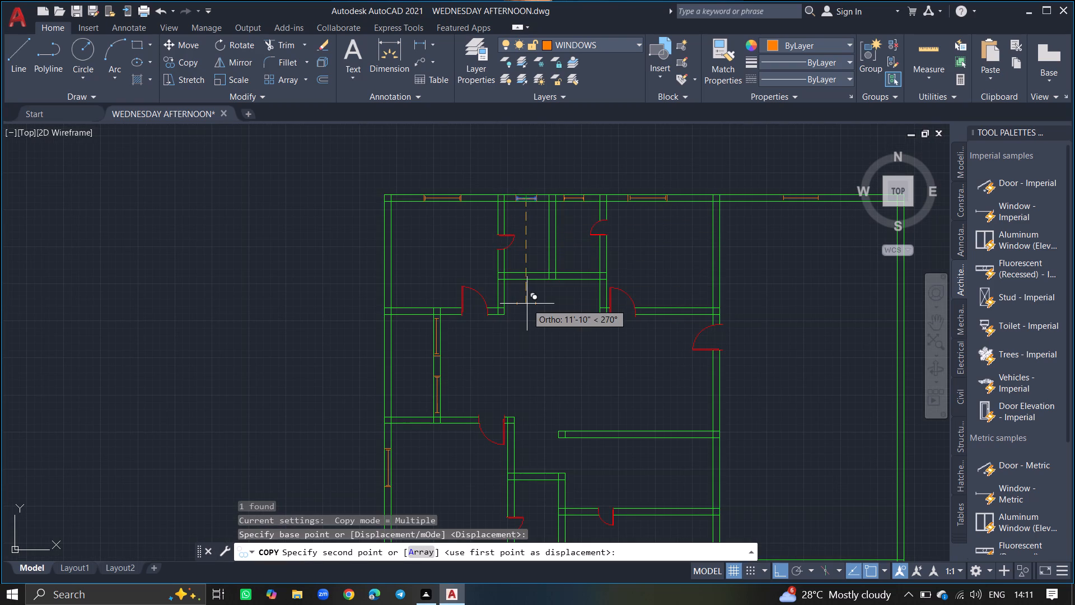
{"action": "scroll", "coordinate": [541, 367], "scroll_direction": "down", "scroll_amount": 1, "text": "ctrl"}
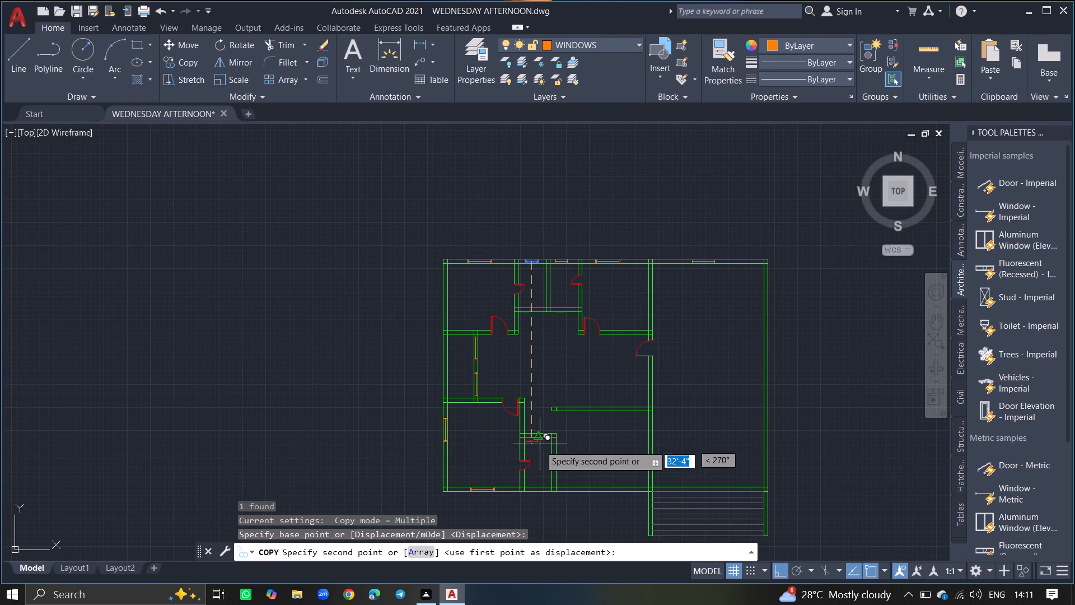
{"action": "scroll", "coordinate": [538, 486], "scroll_direction": "up", "scroll_amount": 2, "text": "ctrl"}
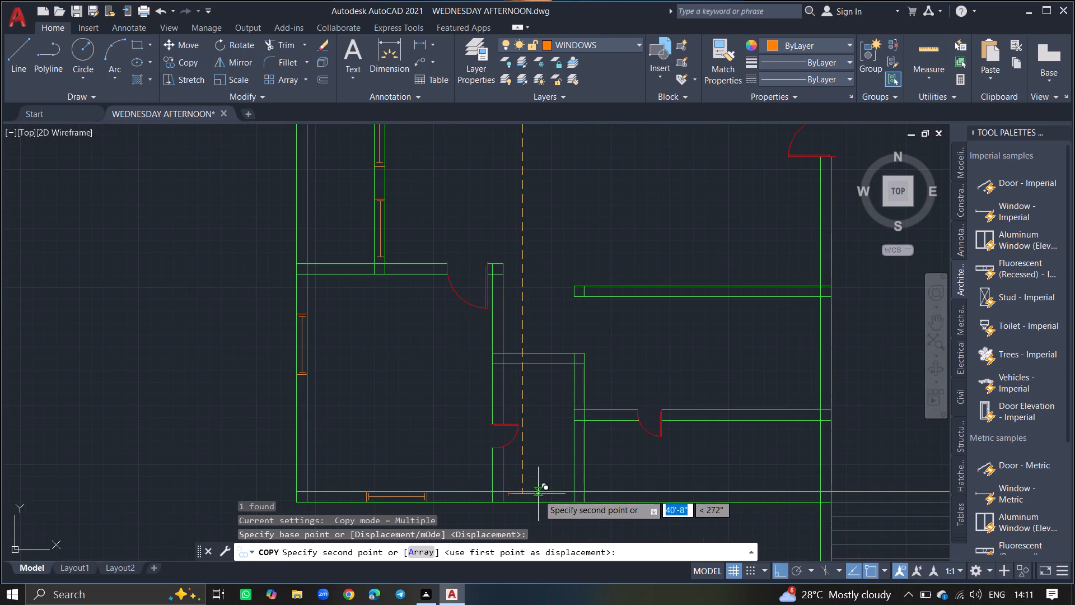
{"action": "scroll", "coordinate": [540, 499], "scroll_direction": "up", "scroll_amount": 4, "text": "ctrl"}
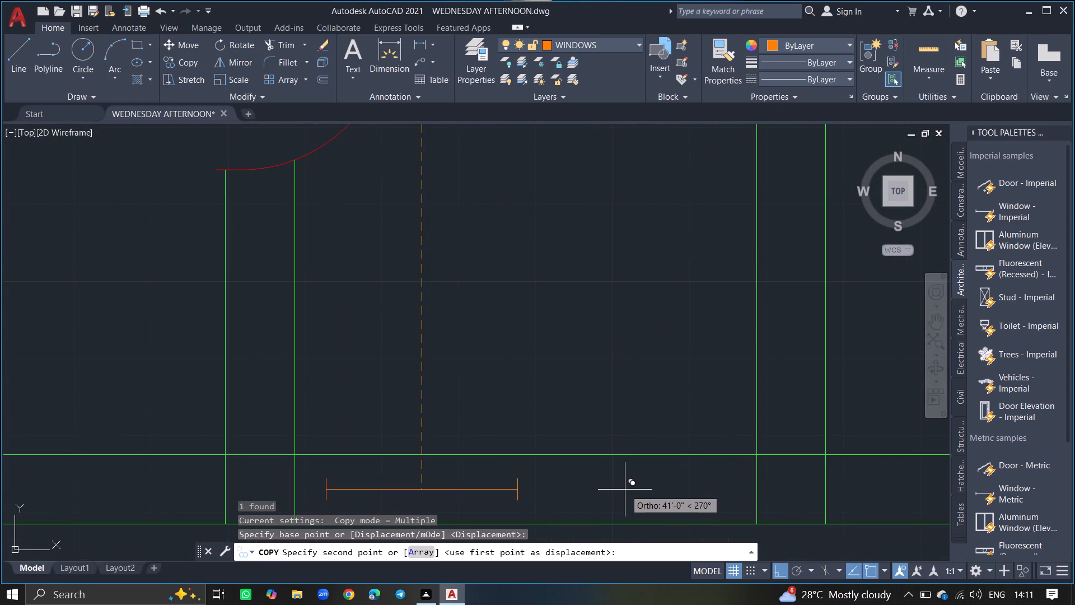
{"action": "key", "text": "F8"}
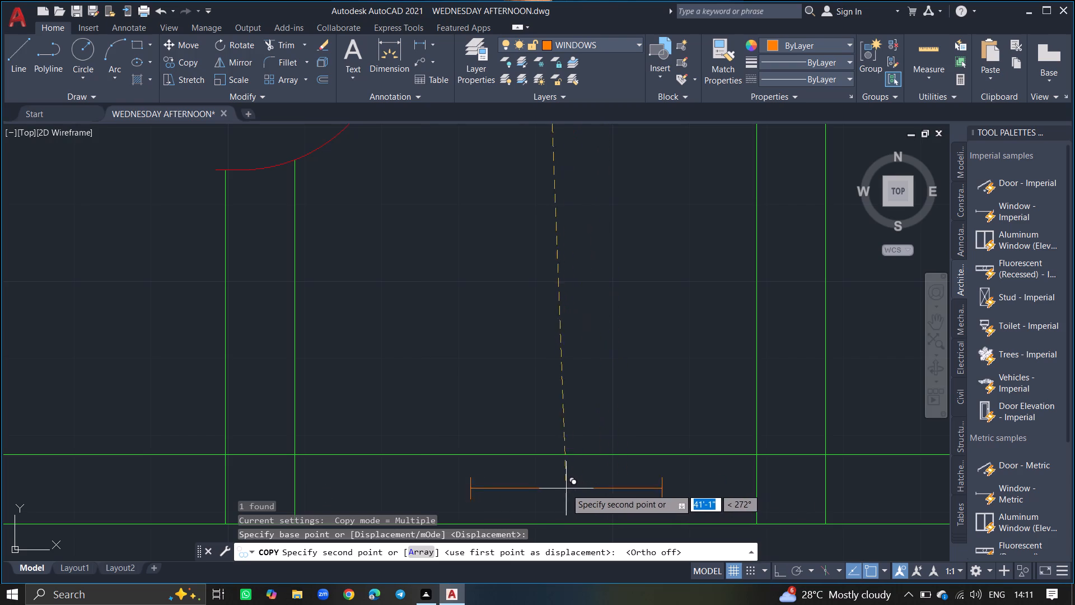
{"action": "left_click", "coordinate": [521, 492]}
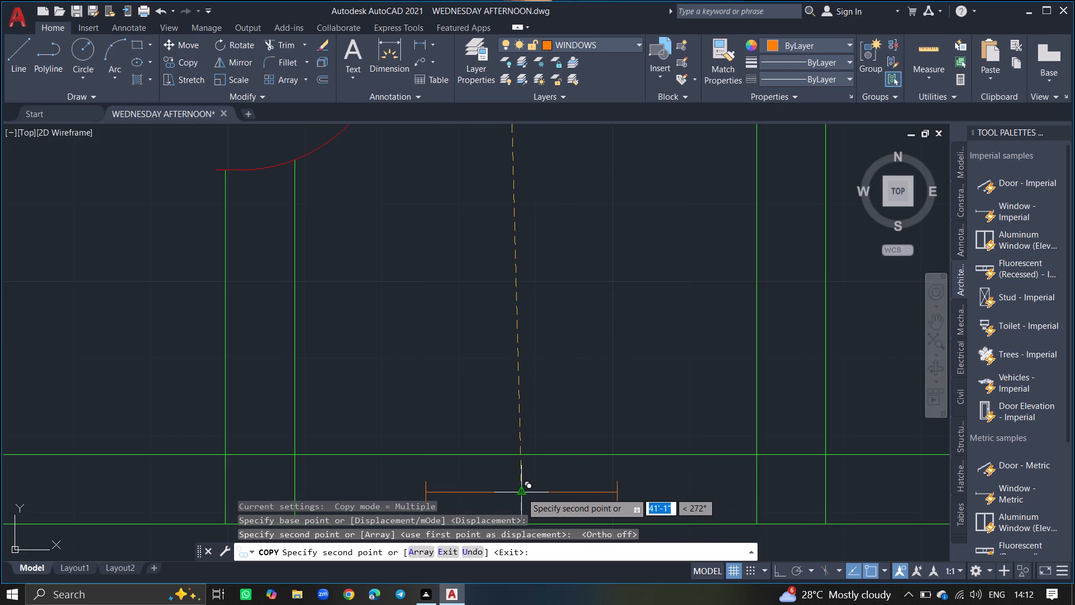
{"action": "key", "text": "Return"}
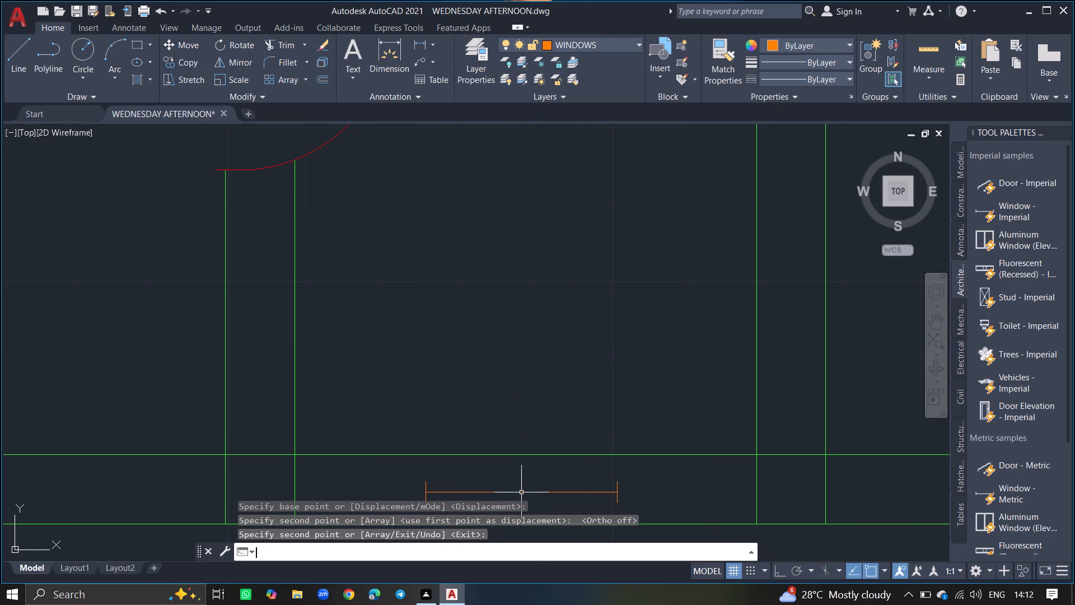
Draw lines across the south wall's thickness just beyond the west and east ends of the copied small window.
{"action": "key", "text": "l"}
{"action": "key", "text": "Return"}
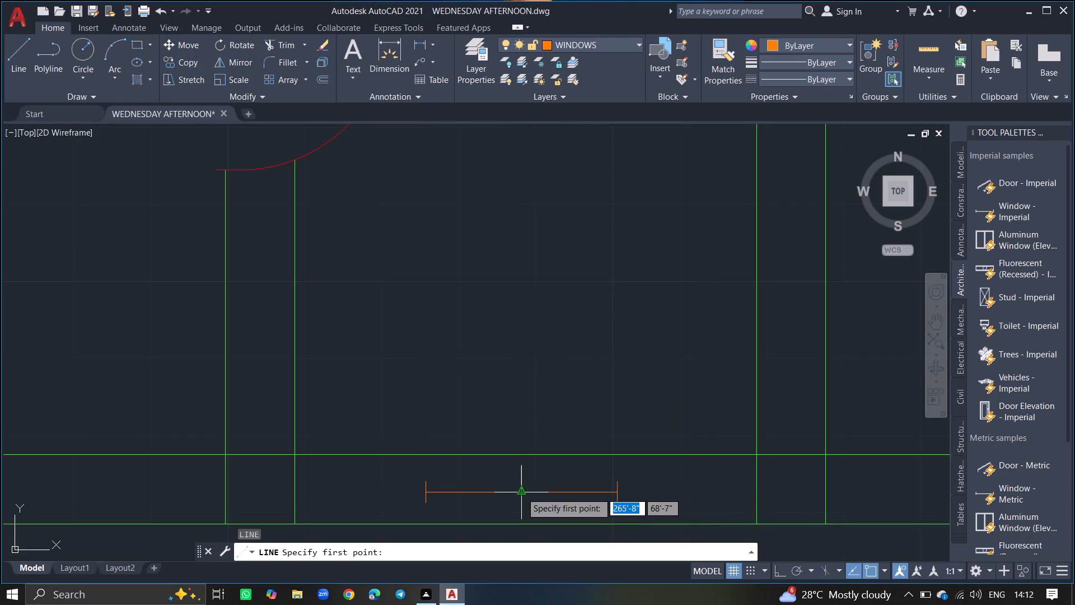
{"action": "left_click", "coordinate": [406, 454]}
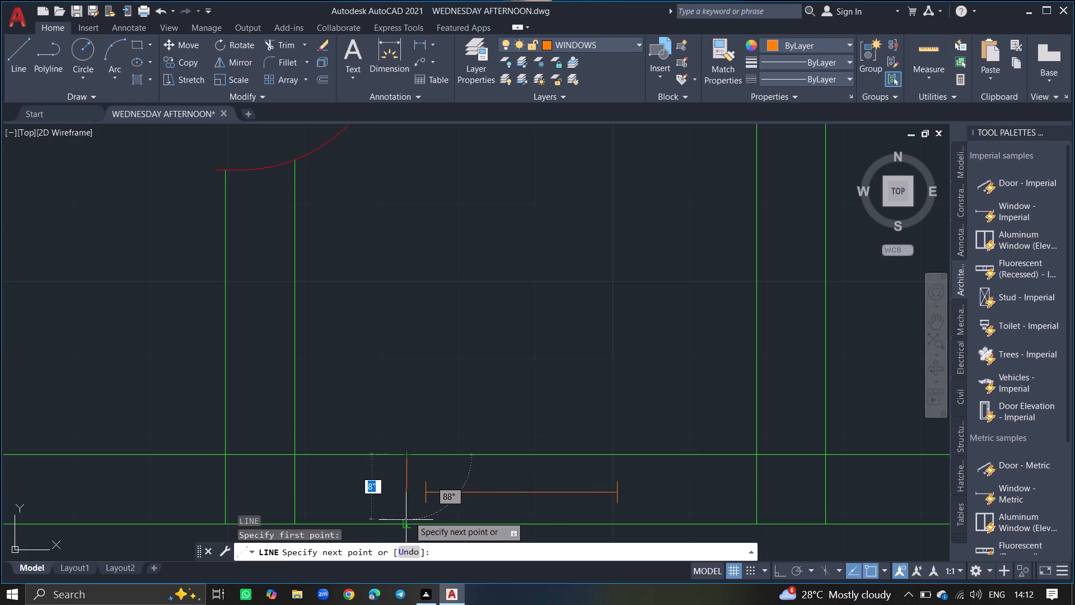
{"action": "left_click", "coordinate": [405, 525]}
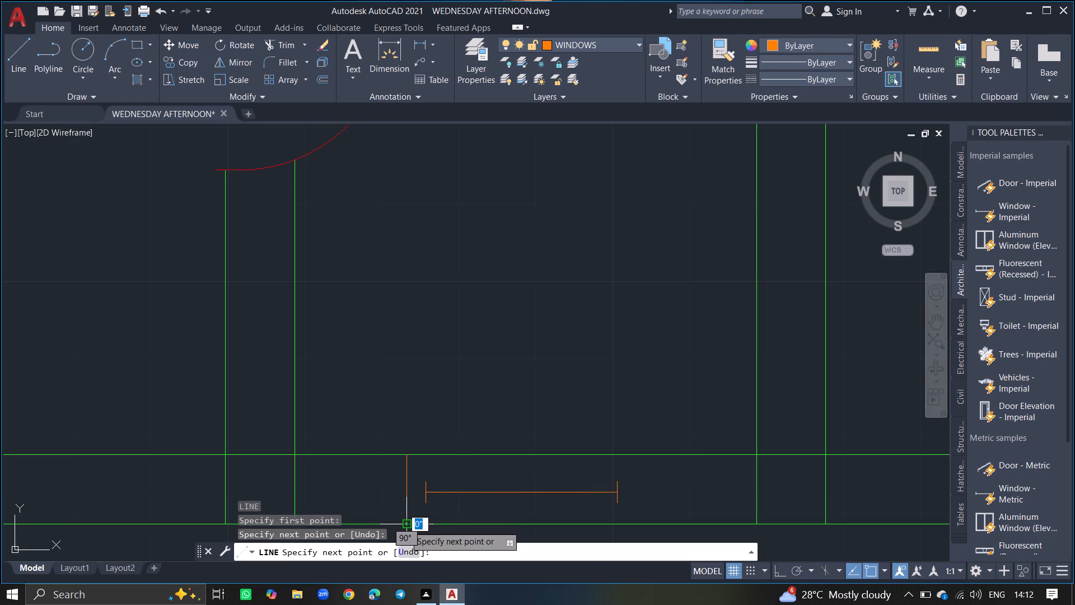
{"action": "key", "text": "Return"}
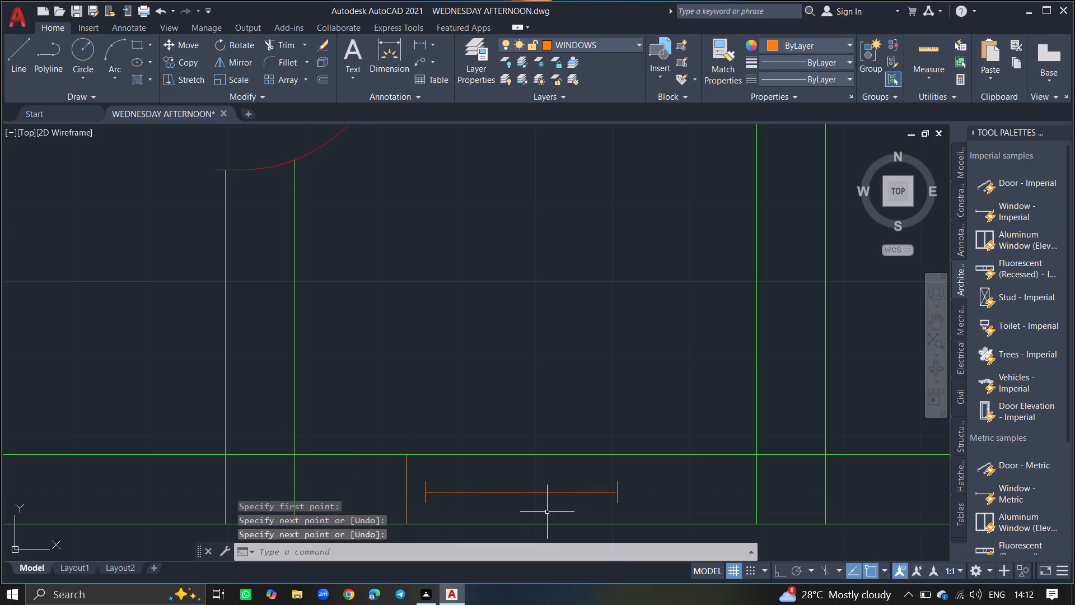
{"action": "key", "text": "l"}
{"action": "key", "text": "Return"}
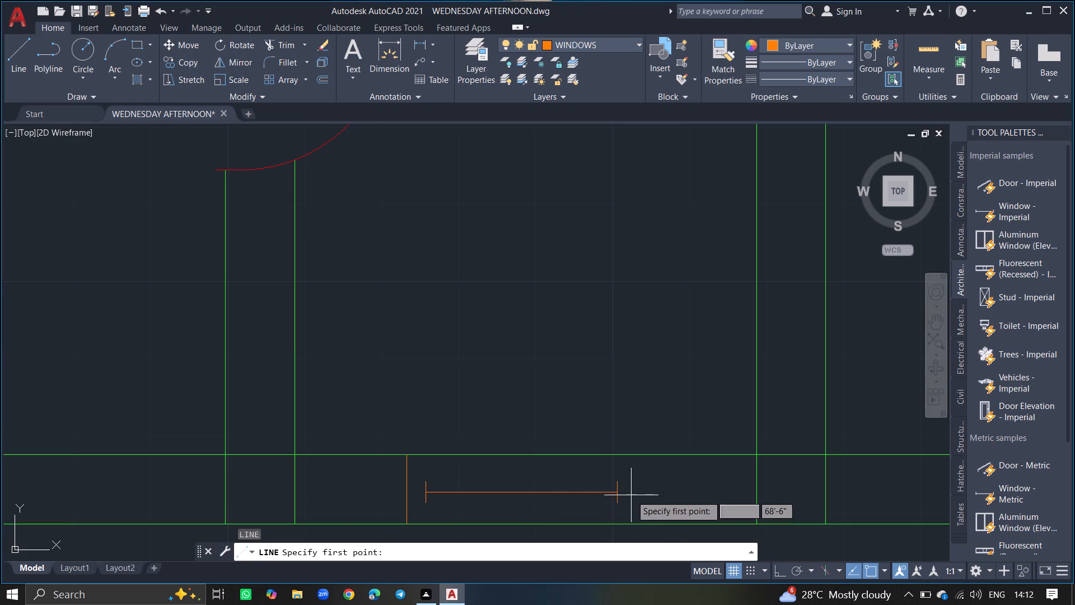
{"action": "left_click", "coordinate": [628, 455]}
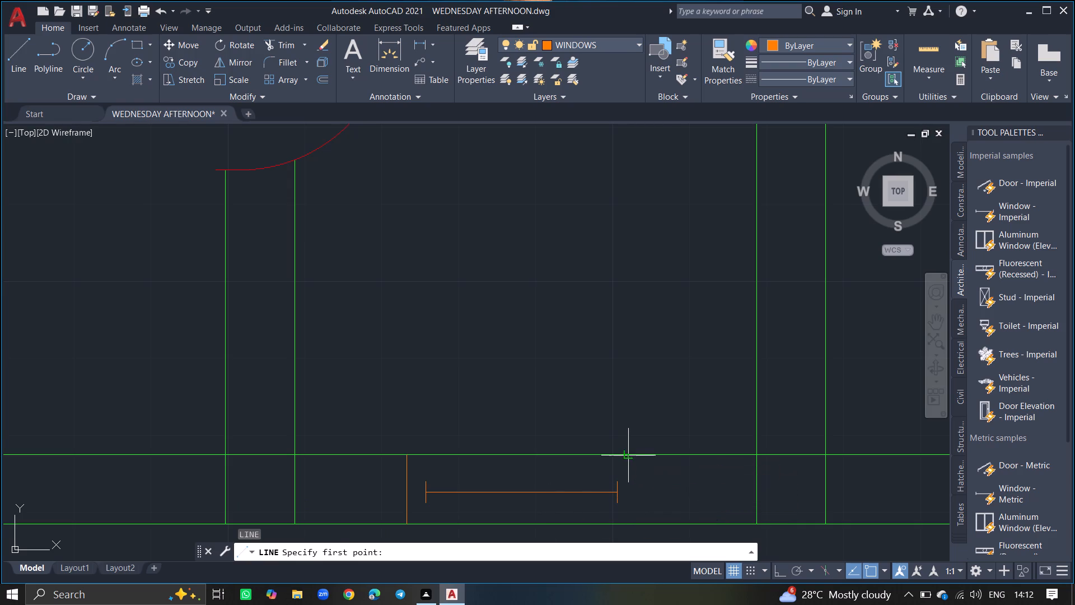
{"action": "left_click", "coordinate": [632, 523]}
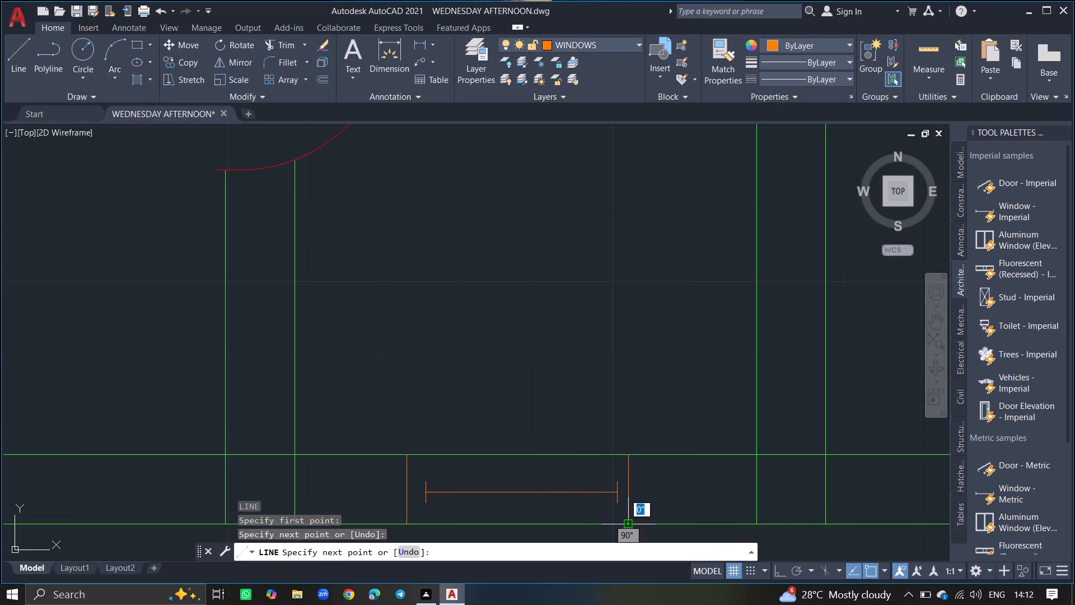
{"action": "key", "text": "Return"}
Copy the lower-left room's south-wall window by its midpoint about 20'-11" east along the wall, into the room east of the small room.
{"action": "scroll", "coordinate": [632, 523], "scroll_direction": "down", "scroll_amount": 3, "text": "ctrl"}
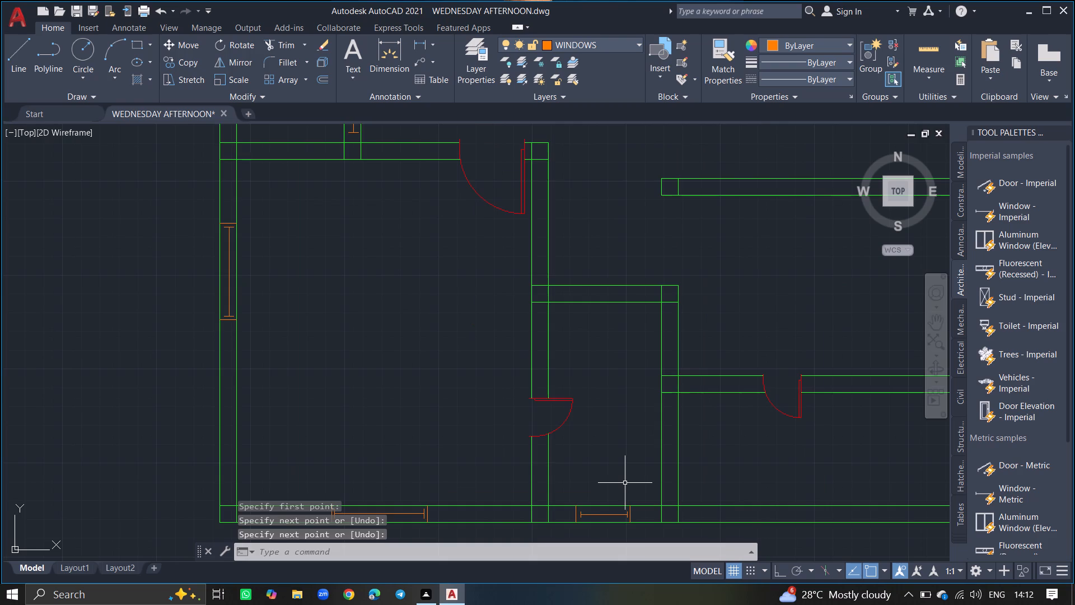
{"action": "scroll", "coordinate": [615, 445], "scroll_direction": "down", "scroll_amount": 3, "text": "ctrl"}
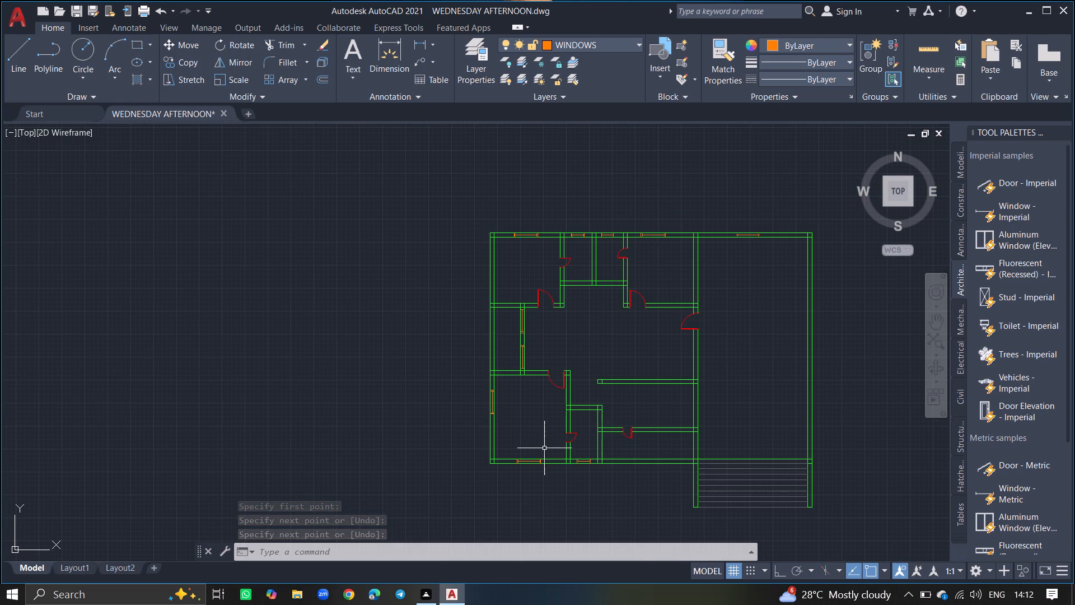
{"action": "left_click", "coordinate": [530, 462]}
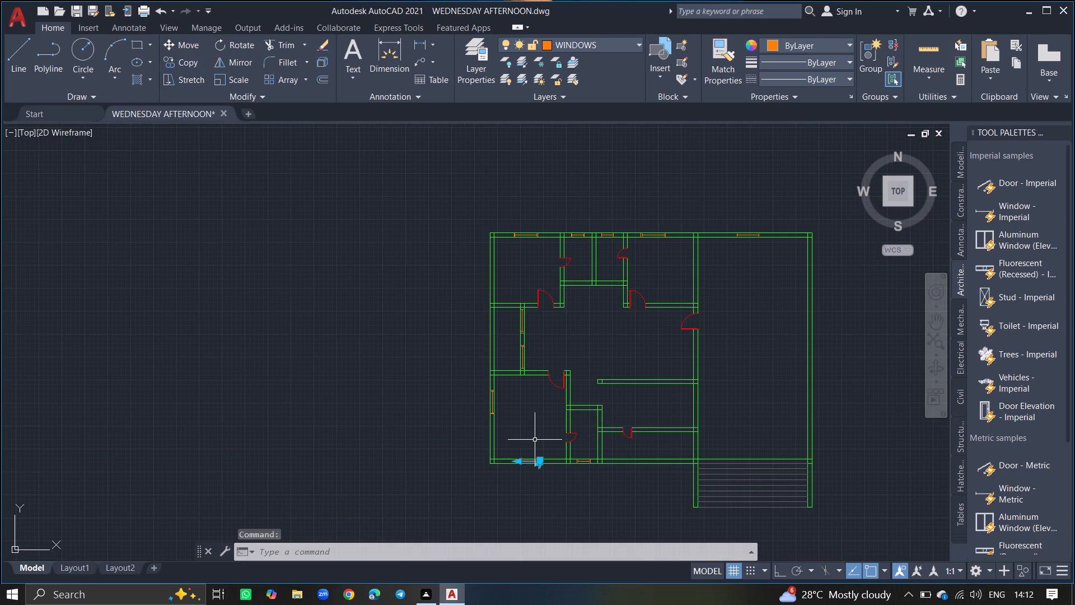
{"action": "type", "text": "COPY"}
{"action": "key", "text": "Return"}
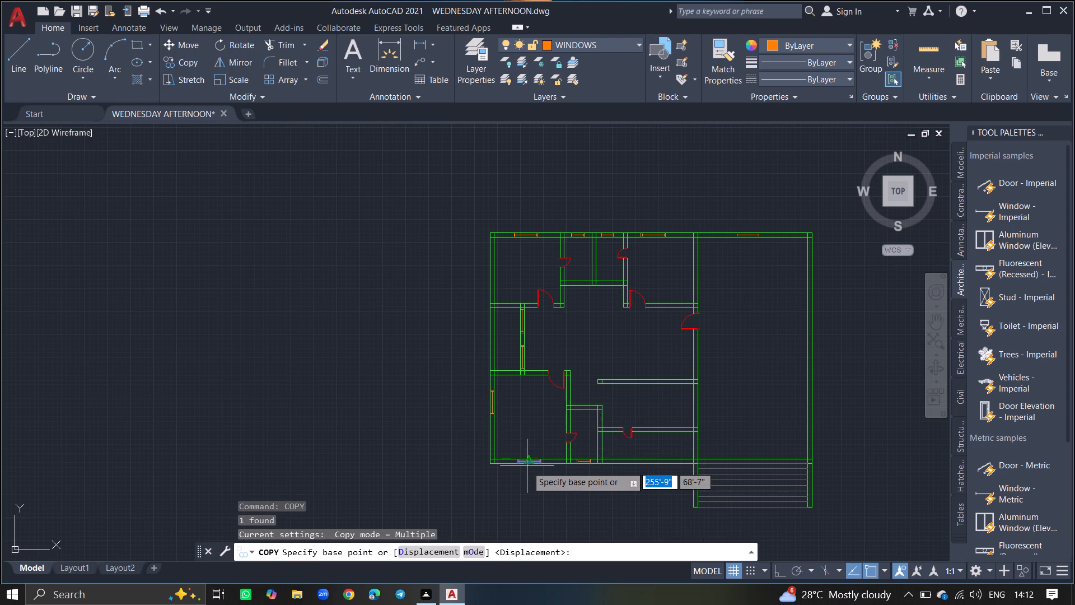
{"action": "scroll", "coordinate": [527, 466], "scroll_direction": "up", "scroll_amount": 5, "text": "ctrl"}
{"action": "left_click", "coordinate": [540, 422]}
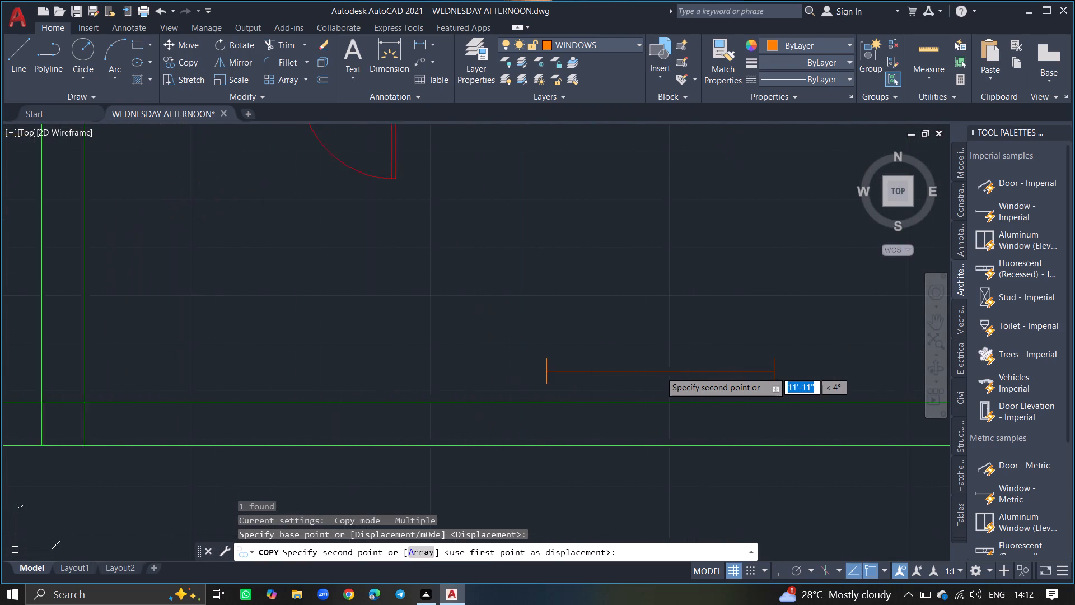
{"action": "scroll", "coordinate": [660, 371], "scroll_direction": "down", "scroll_amount": 3, "text": "ctrl"}
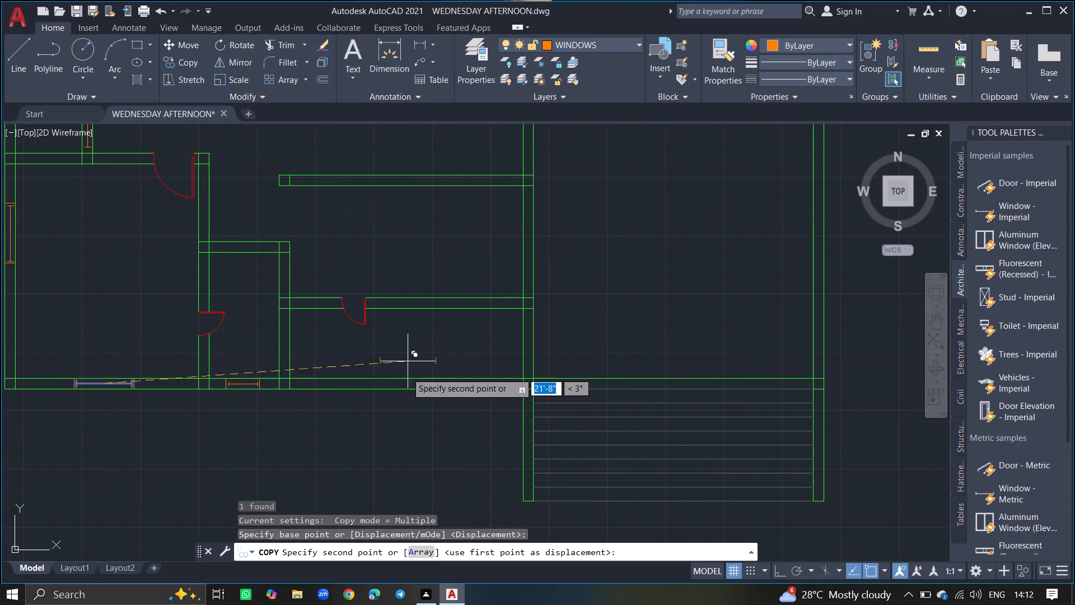
{"action": "scroll", "coordinate": [396, 384], "scroll_direction": "up", "scroll_amount": 2, "text": "ctrl"}
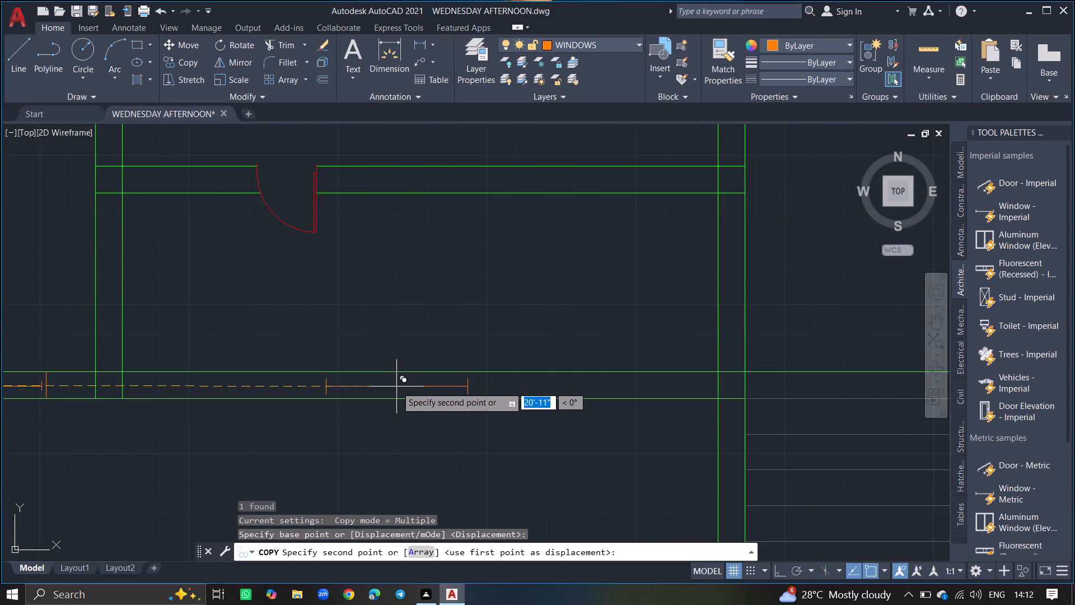
{"action": "scroll", "coordinate": [396, 387], "scroll_direction": "up", "scroll_amount": 3, "text": "ctrl"}
{"action": "left_click", "coordinate": [396, 384]}
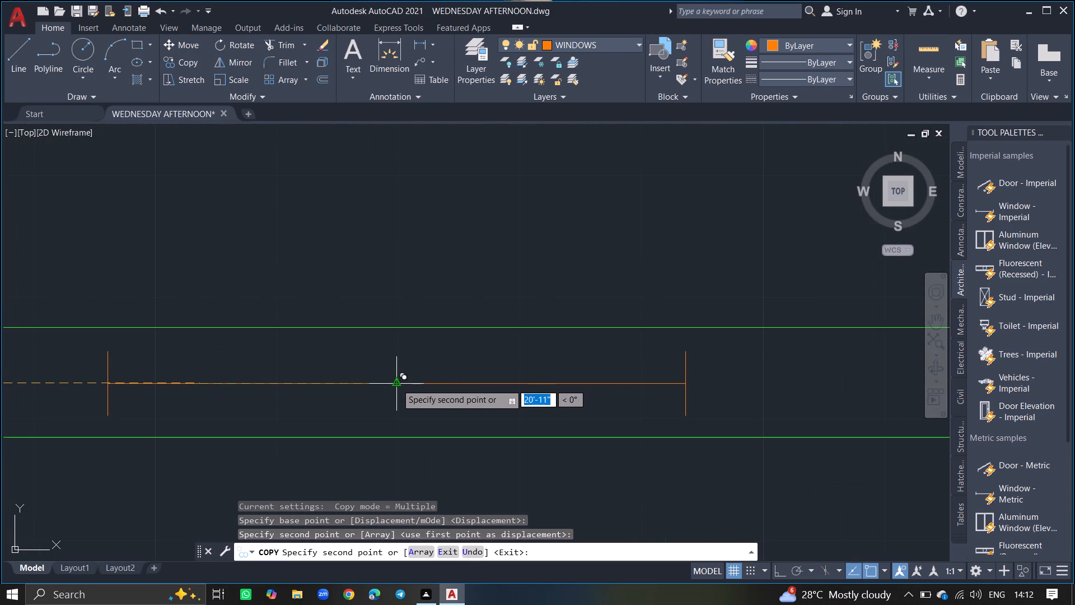
{"action": "key", "text": "Return"}
Draw lines across the south wall's thickness just beyond the west and east ends of the newly copied larger window.
{"action": "key", "text": "l"}
{"action": "key", "text": "Return"}
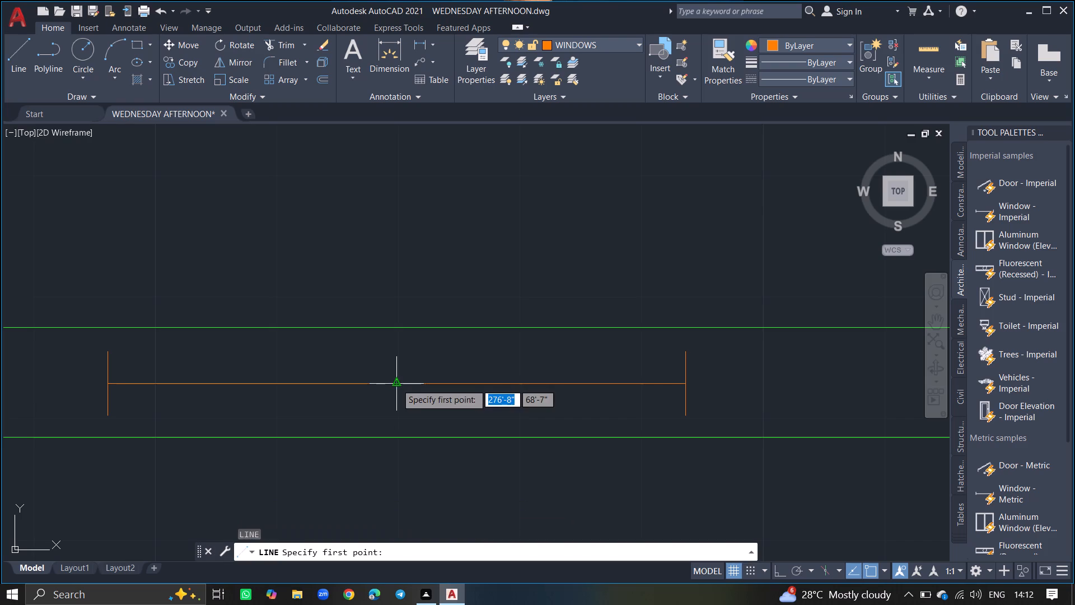
{"action": "left_click", "coordinate": [93, 328]}
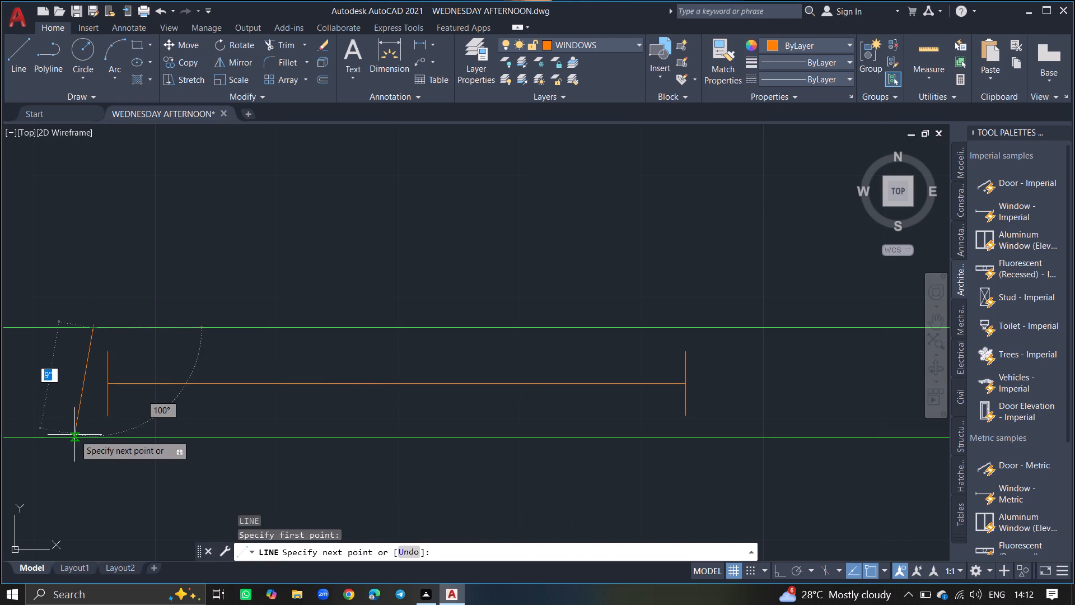
{"action": "left_click", "coordinate": [90, 436]}
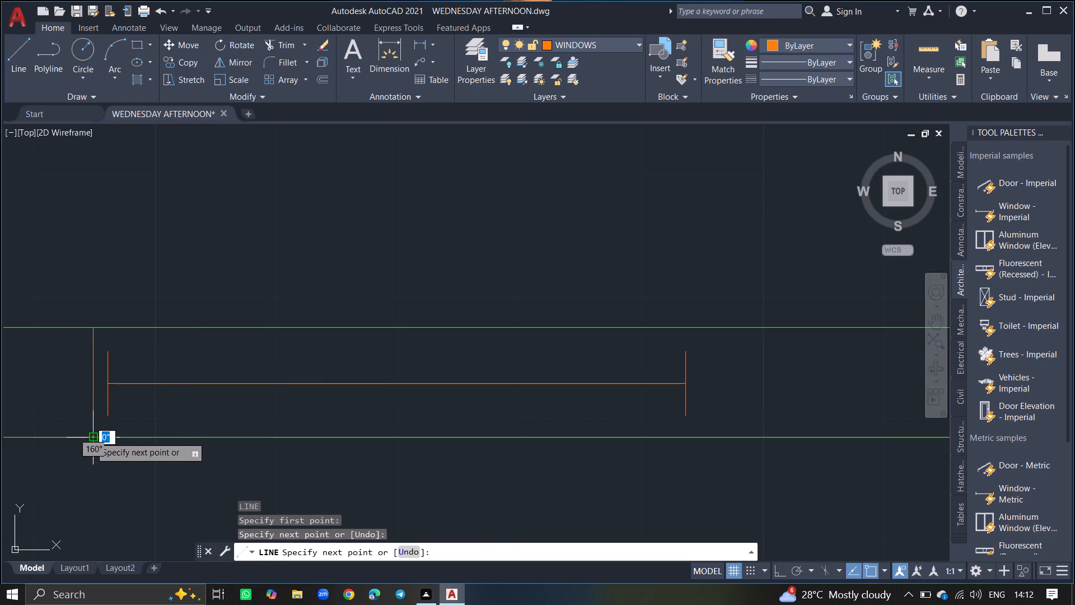
{"action": "key", "text": "Return"}
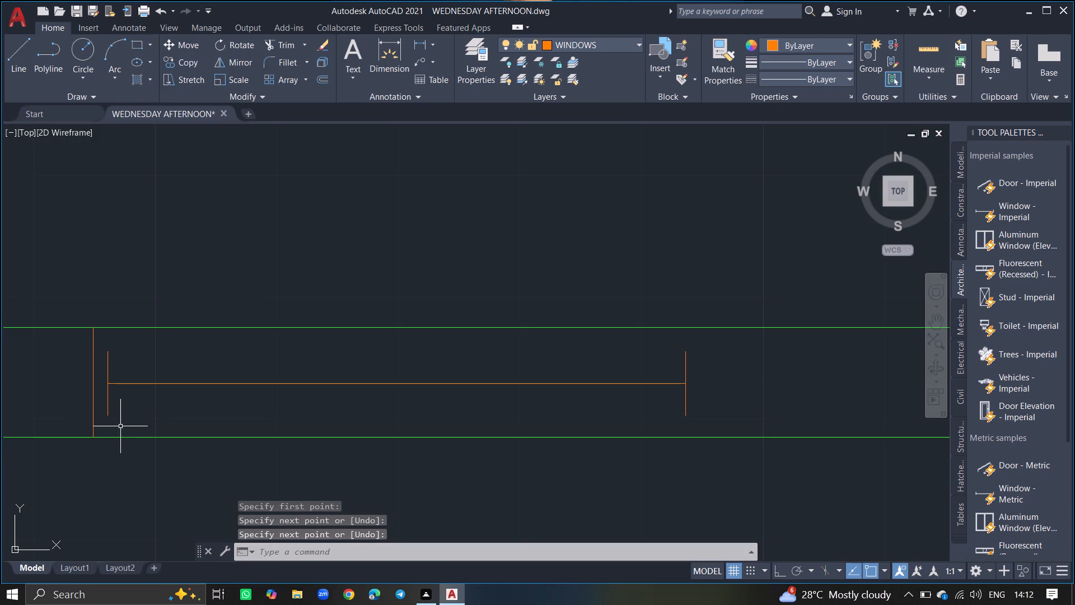
{"action": "key", "text": "l"}
{"action": "key", "text": "Return"}
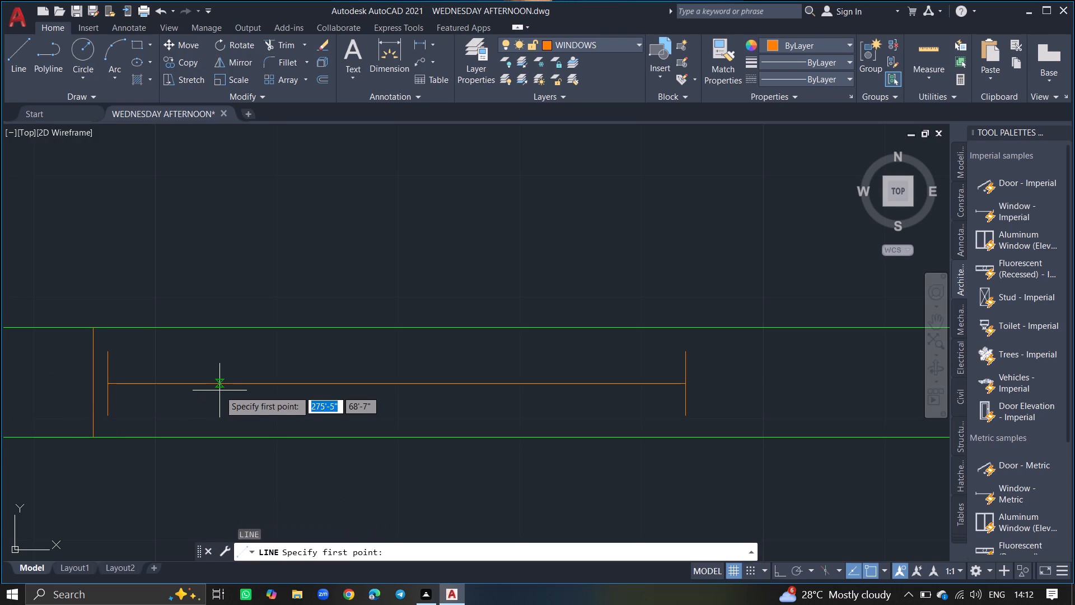
{"action": "left_click", "coordinate": [700, 325]}
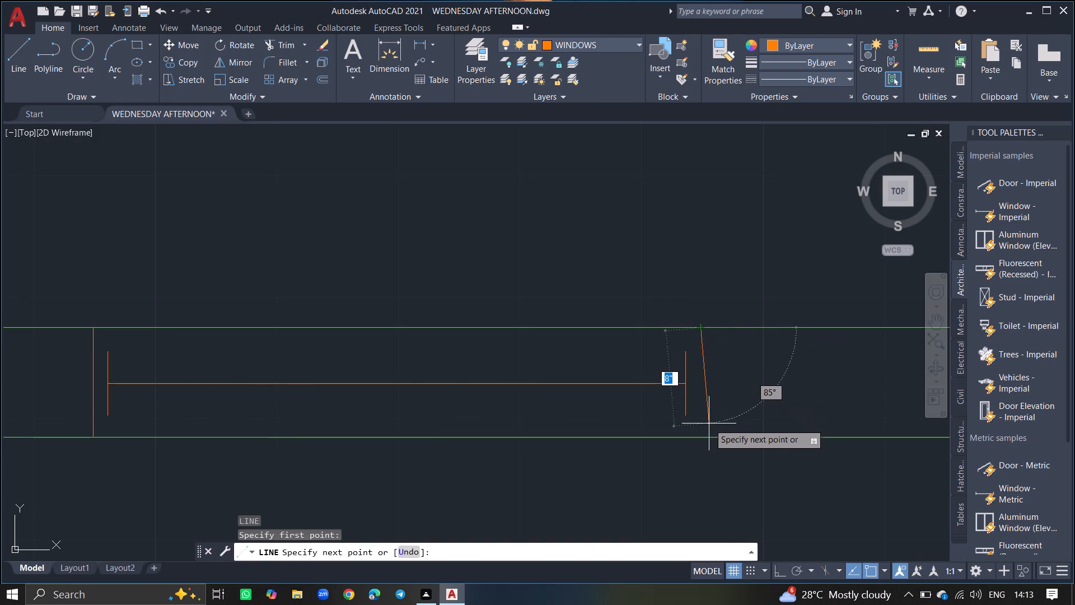
{"action": "left_click", "coordinate": [701, 437]}
{"action": "key", "text": "Return"}
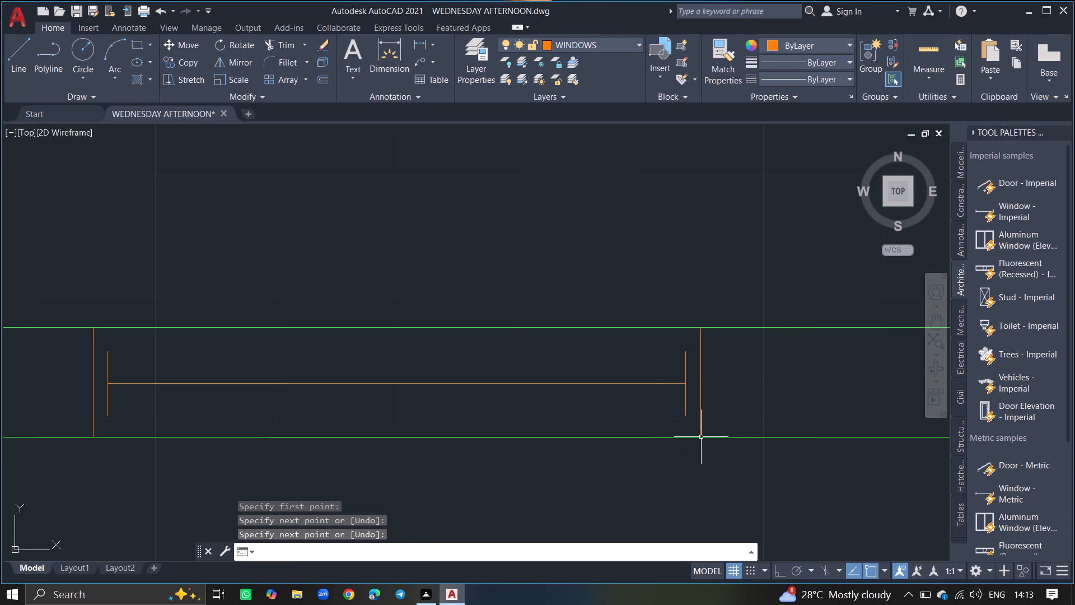
Copy the easternmost larger south-wall window about 11'-8" at 68° up into the open room north of it.
{"action": "type", "text": "COPY"}
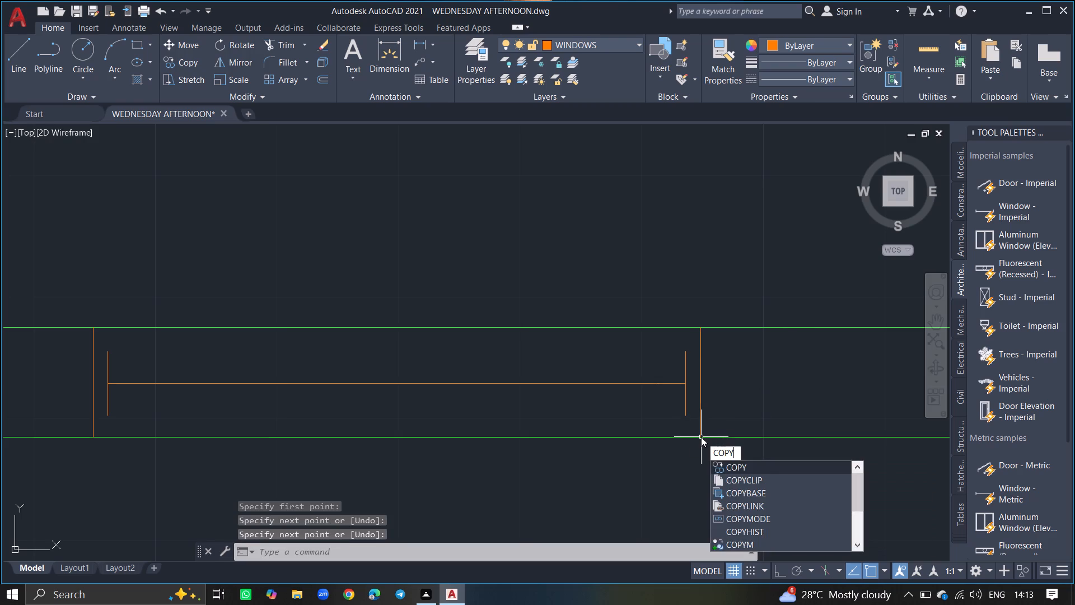
{"action": "key", "text": "Return"}
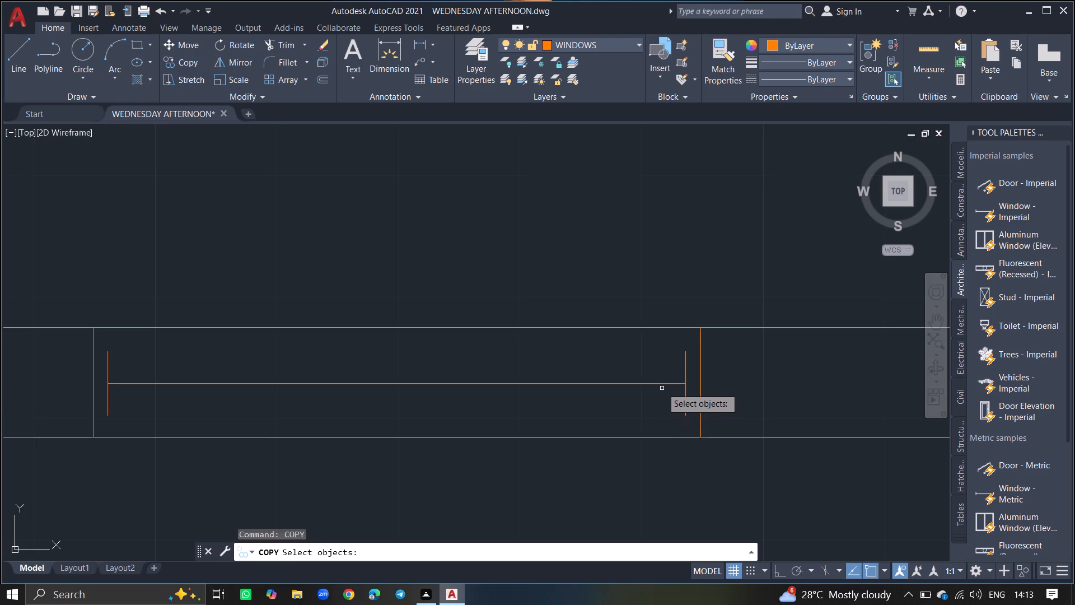
{"action": "left_click", "coordinate": [657, 384]}
{"action": "key", "text": "Return"}
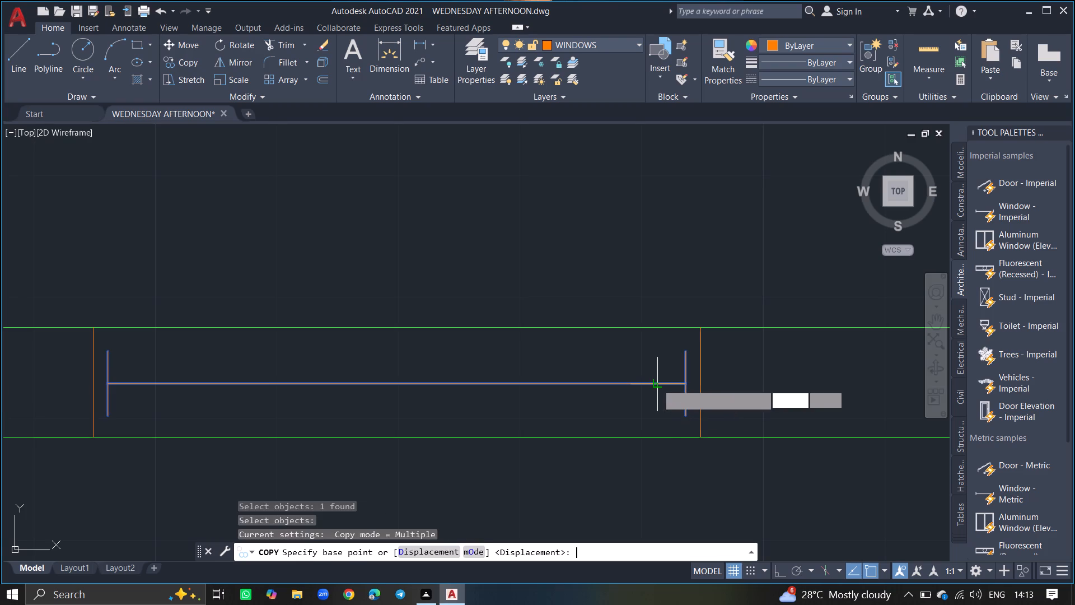
{"action": "left_click", "coordinate": [657, 384]}
{"action": "left_click", "coordinate": [657, 384]}
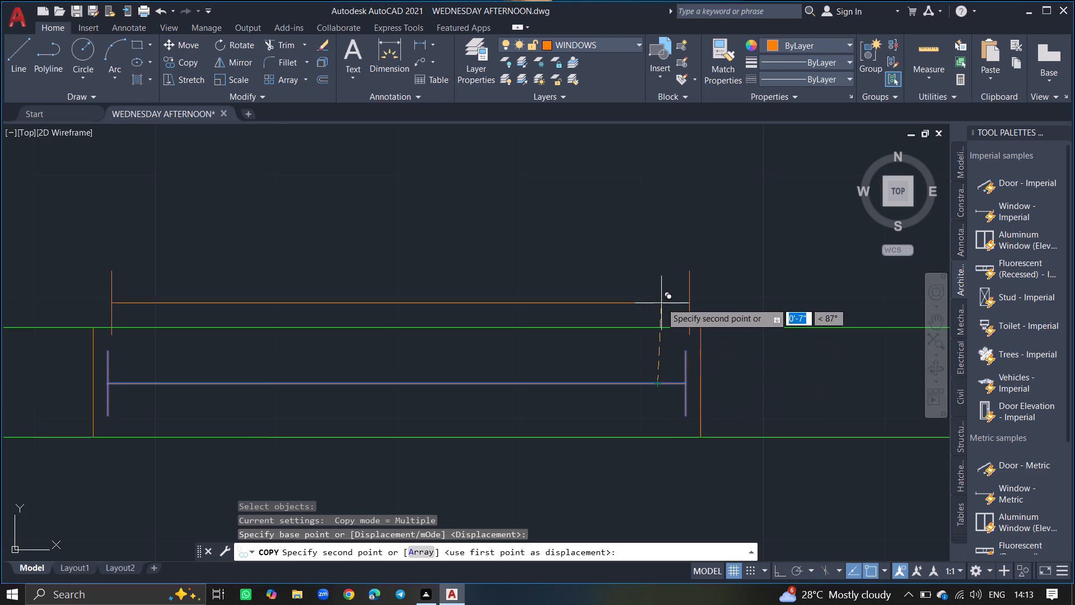
{"action": "scroll", "coordinate": [661, 302], "scroll_direction": "down", "scroll_amount": 7, "text": "ctrl"}
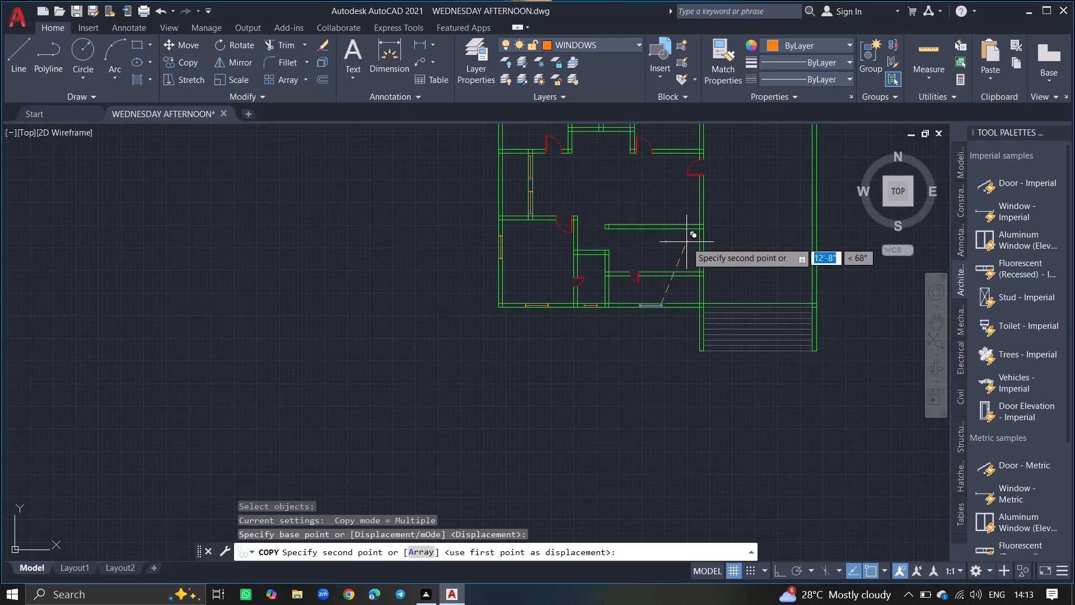
{"action": "scroll", "coordinate": [686, 242], "scroll_direction": "up", "scroll_amount": 5, "text": "ctrl"}
{"action": "left_click", "coordinate": [663, 287]}
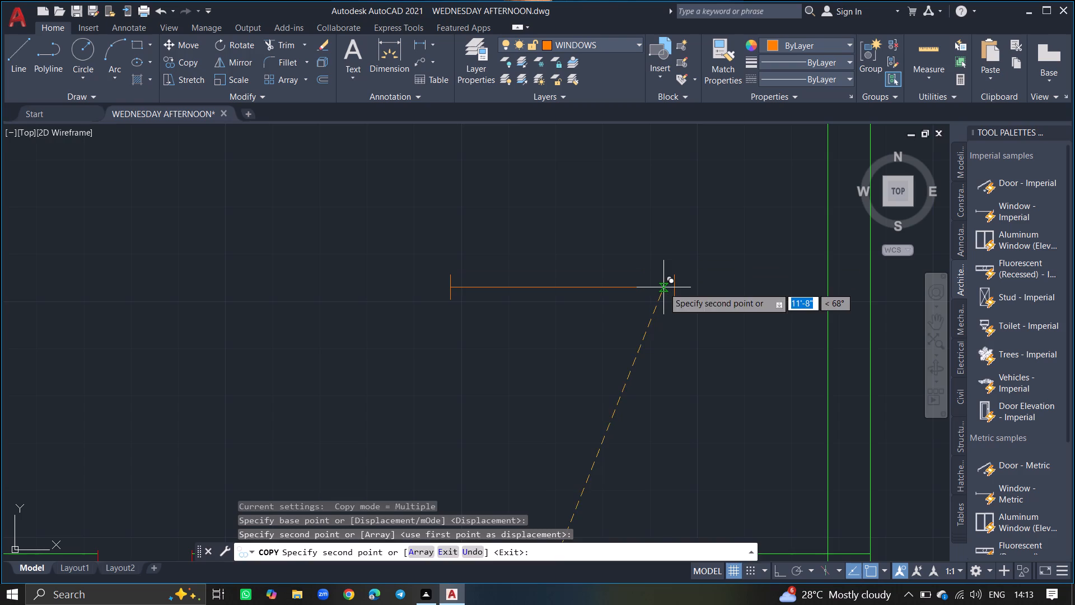
{"action": "key", "text": "Return"}
Rotate the copied window 90° about a point near its middle, with Ortho on, so it runs north–south.
{"action": "left_click", "coordinate": [663, 287]}
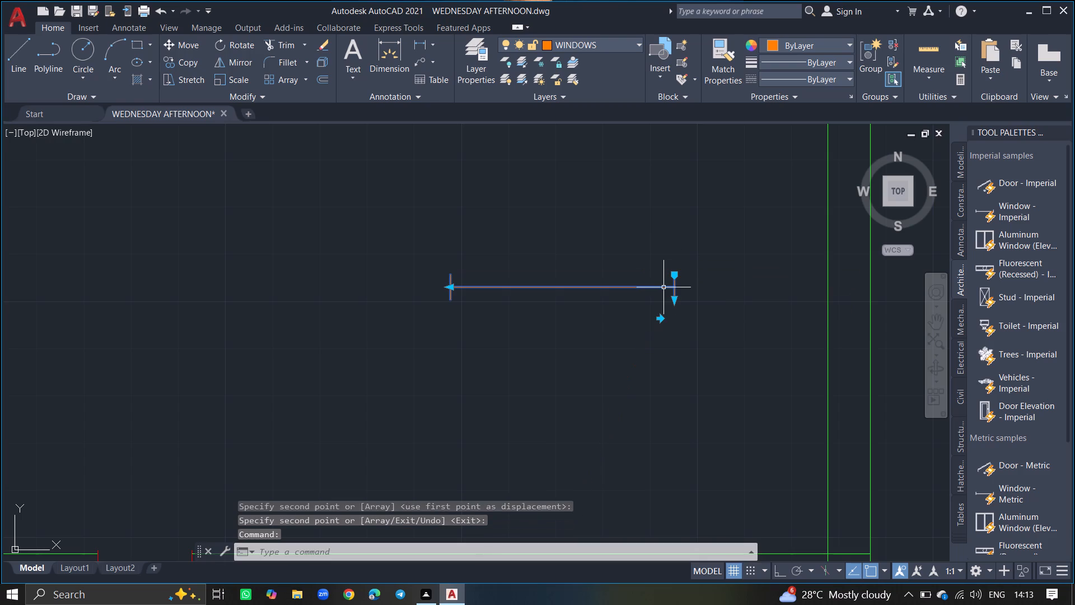
{"action": "type", "text": "RO"}
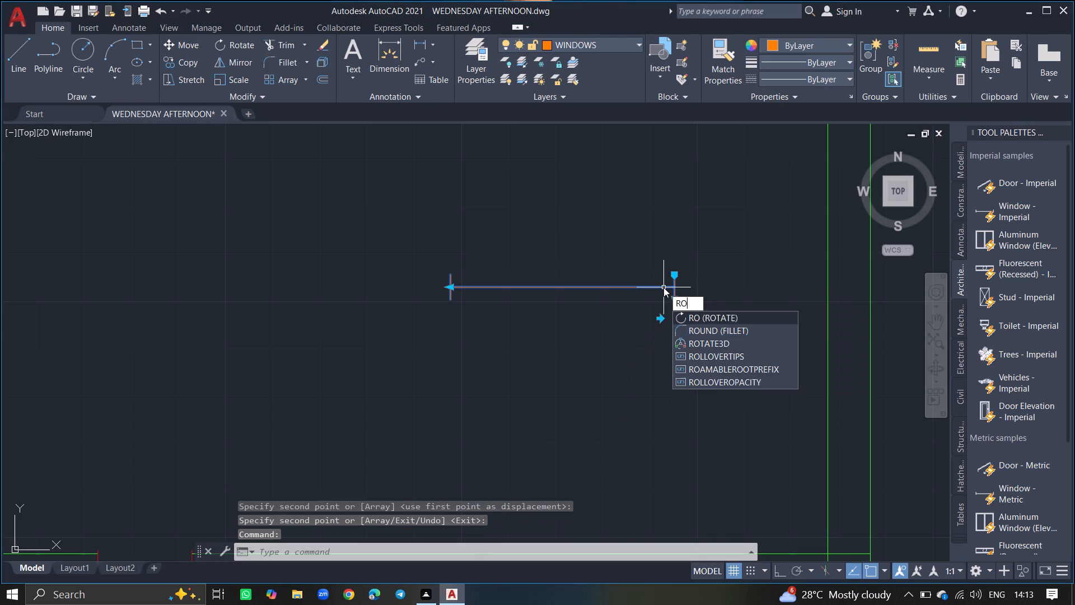
{"action": "key", "text": "Return"}
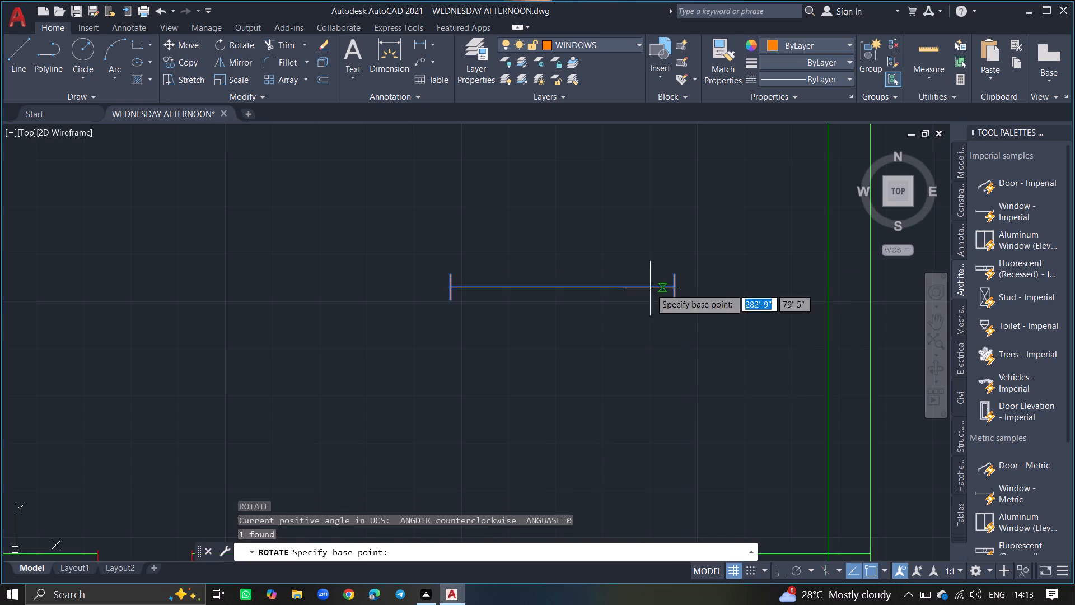
{"action": "left_click", "coordinate": [574, 286]}
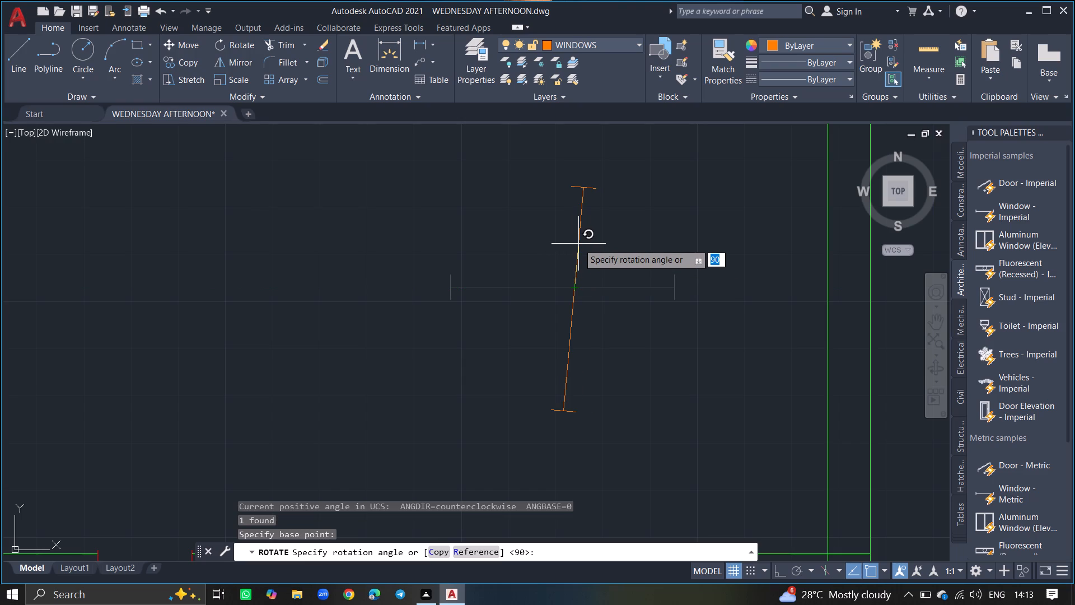
{"action": "key", "text": "F8"}
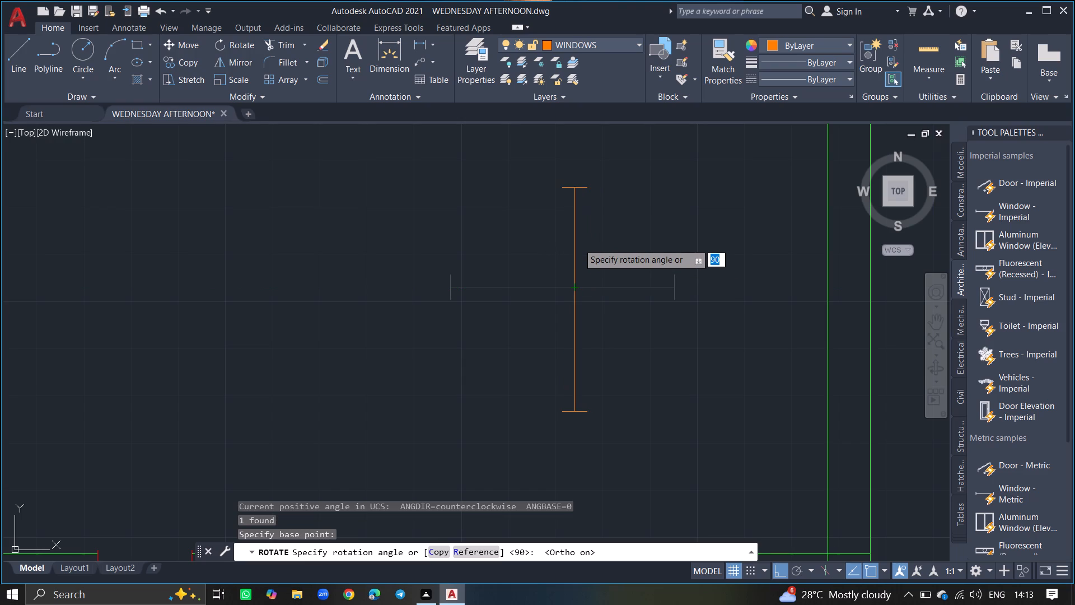
{"action": "left_click", "coordinate": [578, 244]}
Move the rotated window by its midpoint straight east into the thickness of the room's east wall.
{"action": "scroll", "coordinate": [578, 244], "scroll_direction": "down", "scroll_amount": 4, "text": "ctrl"}
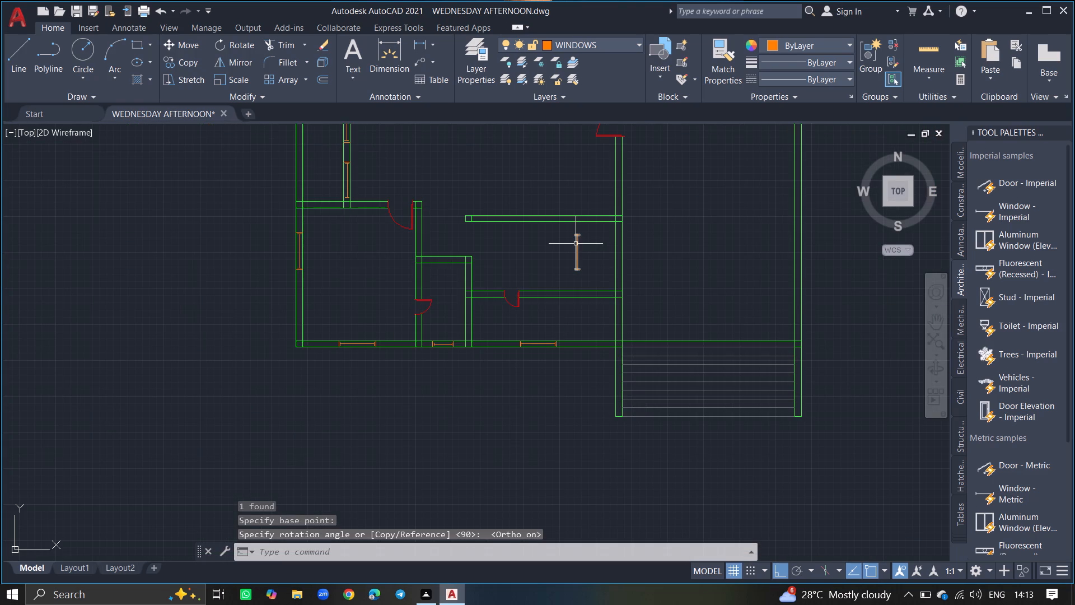
{"action": "left_click_drag", "start_coordinate": [576, 244], "coordinate": [543, 258]}
{"action": "type", "text": "MOVE"}
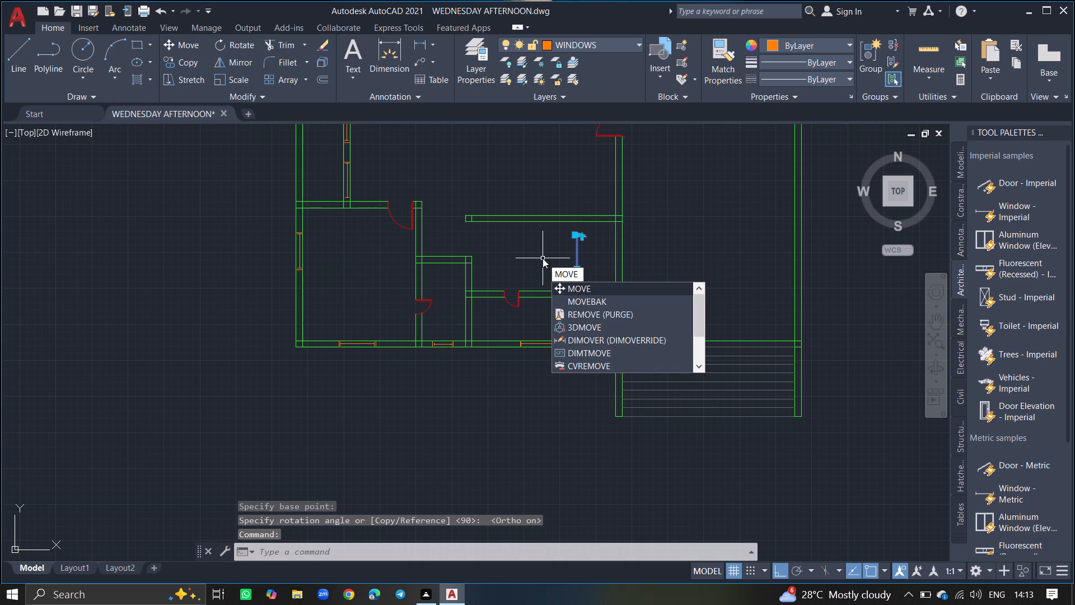
{"action": "key", "text": "Return"}
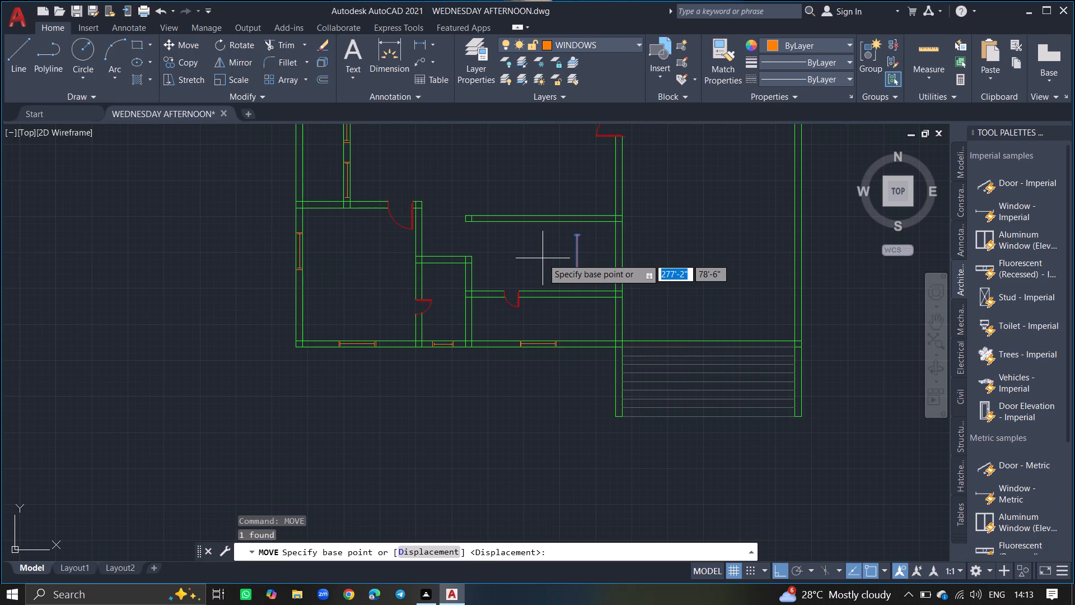
{"action": "left_click", "coordinate": [575, 255]}
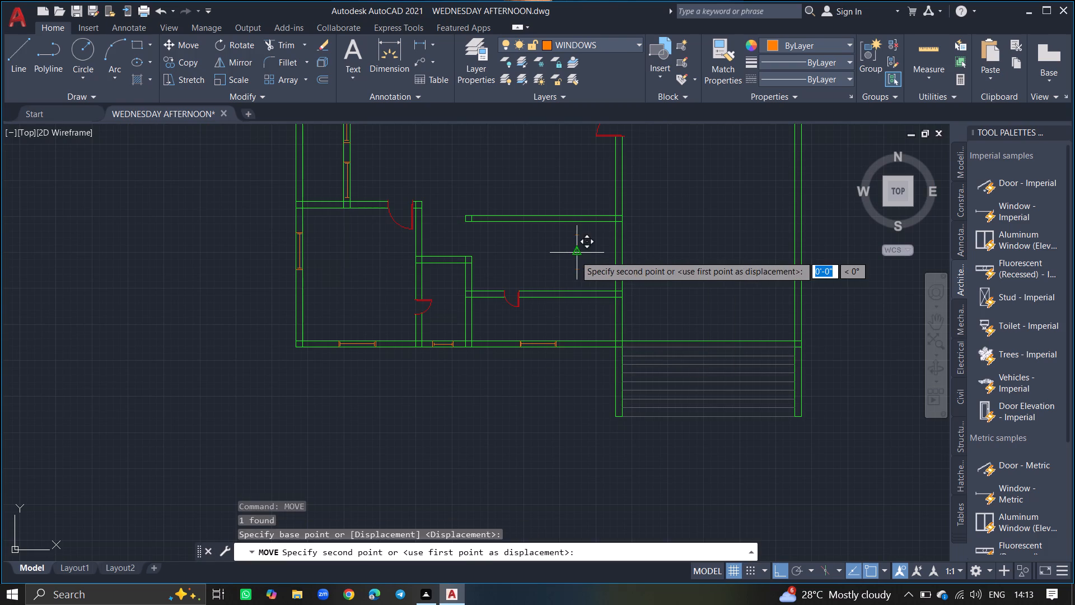
{"action": "scroll", "coordinate": [618, 253], "scroll_direction": "up", "scroll_amount": 7, "text": "ctrl"}
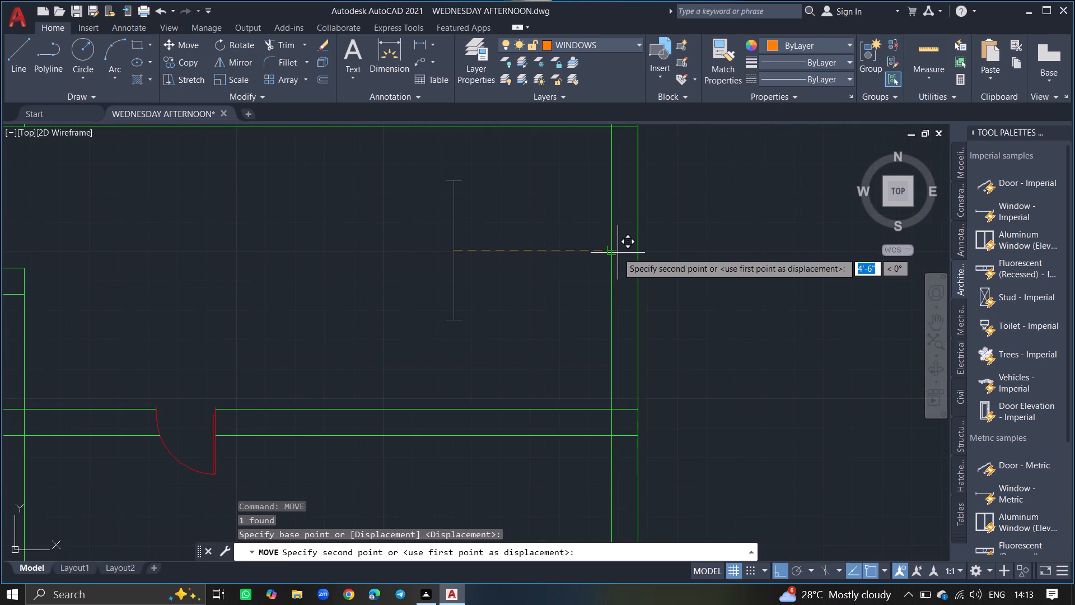
{"action": "left_click", "coordinate": [625, 256]}
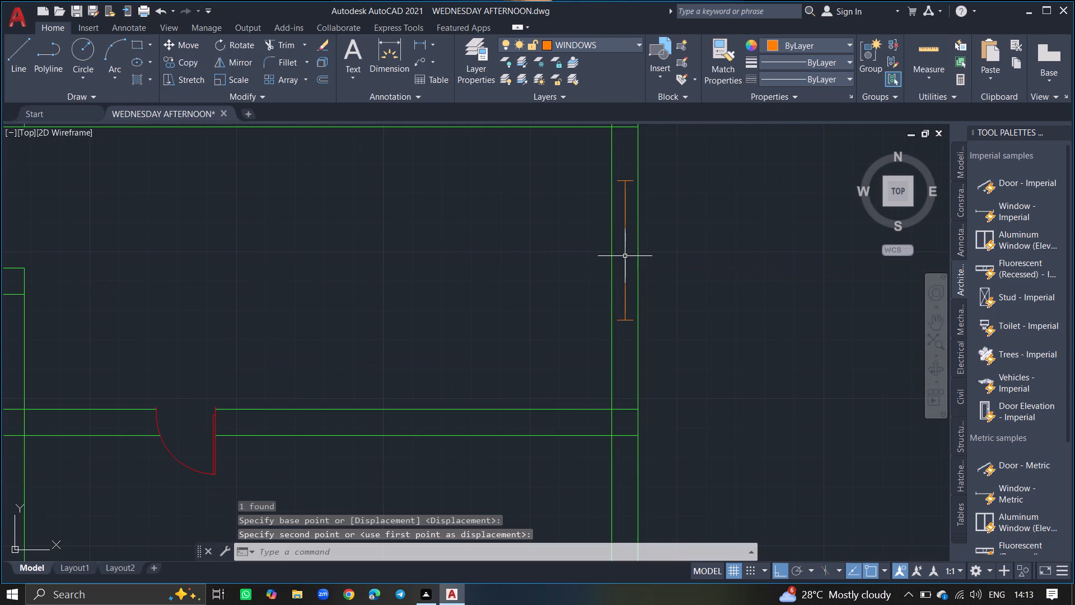
Draw a line across the east wall's thickness just beyond the moved window's north end.
{"action": "scroll", "coordinate": [560, 284], "scroll_direction": "down", "scroll_amount": 4, "text": "ctrl"}
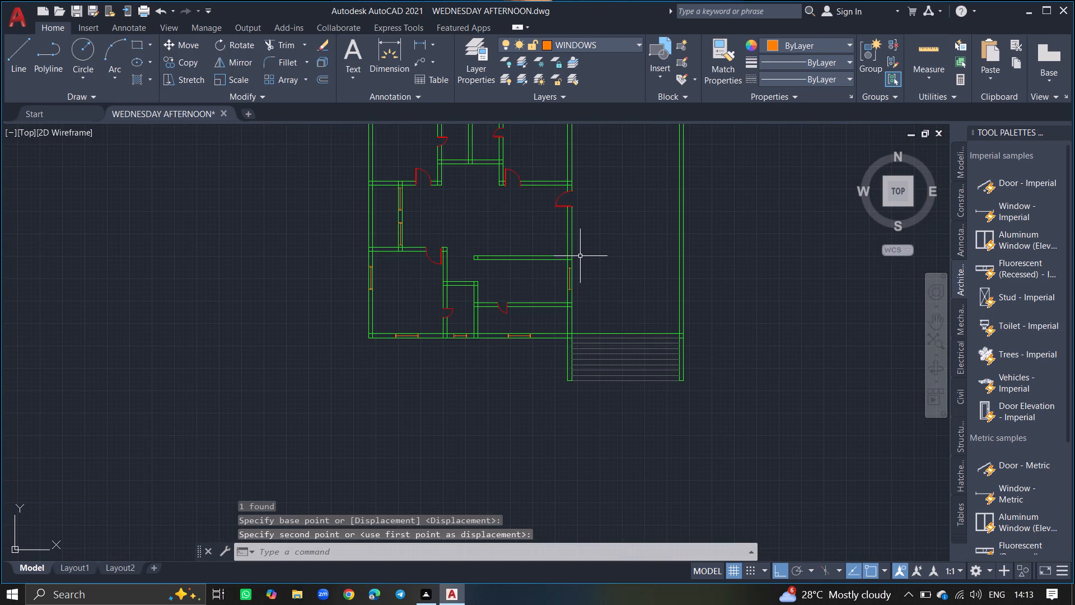
{"action": "scroll", "coordinate": [580, 256], "scroll_direction": "up", "scroll_amount": 5, "text": "ctrl"}
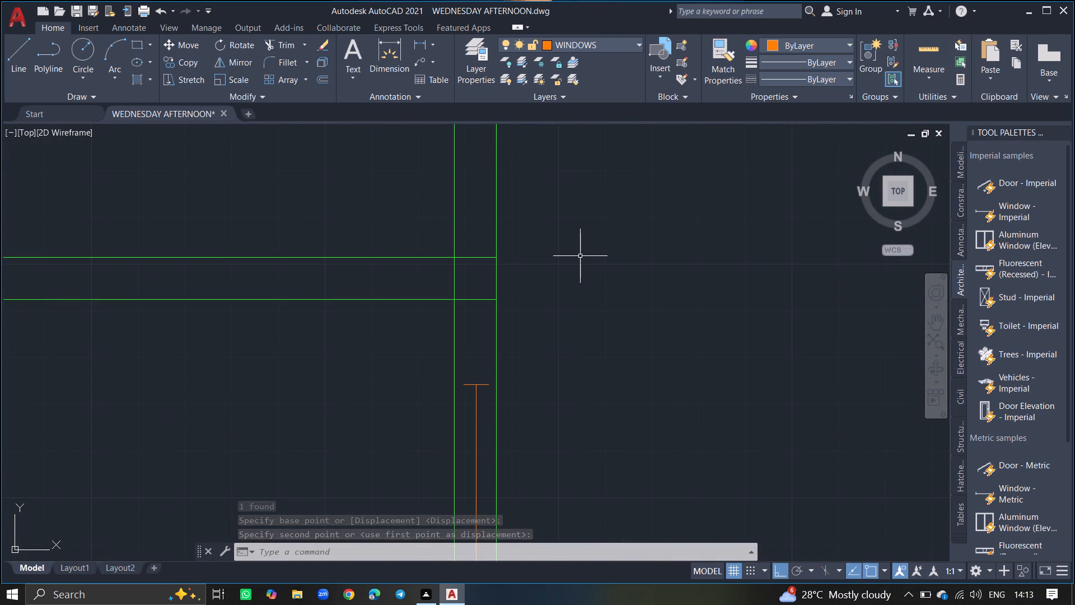
{"action": "key", "text": "l"}
{"action": "key", "text": "Return"}
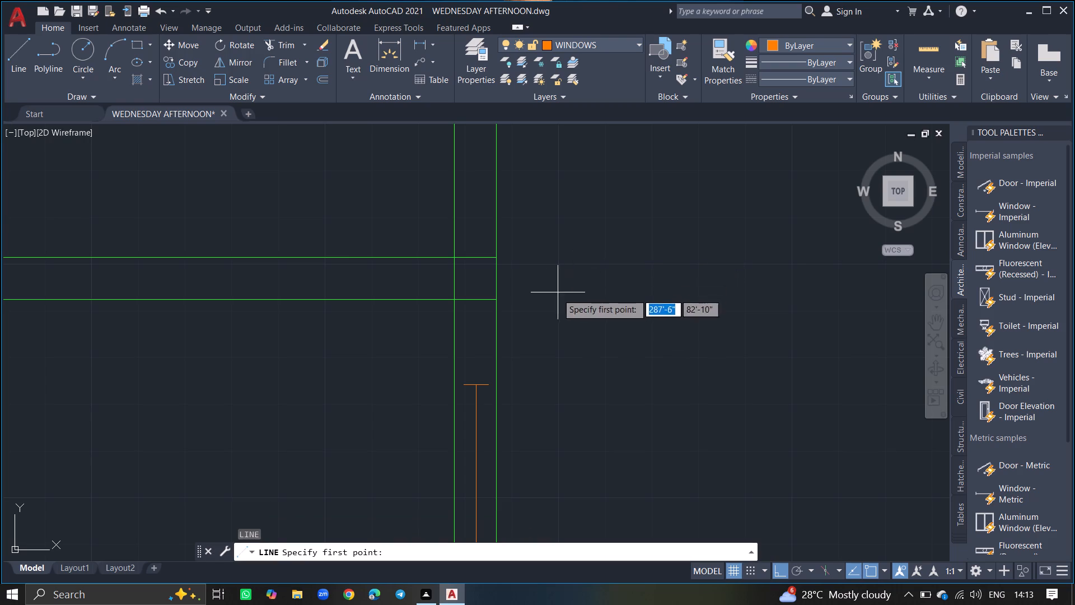
{"action": "left_click", "coordinate": [496, 364]}
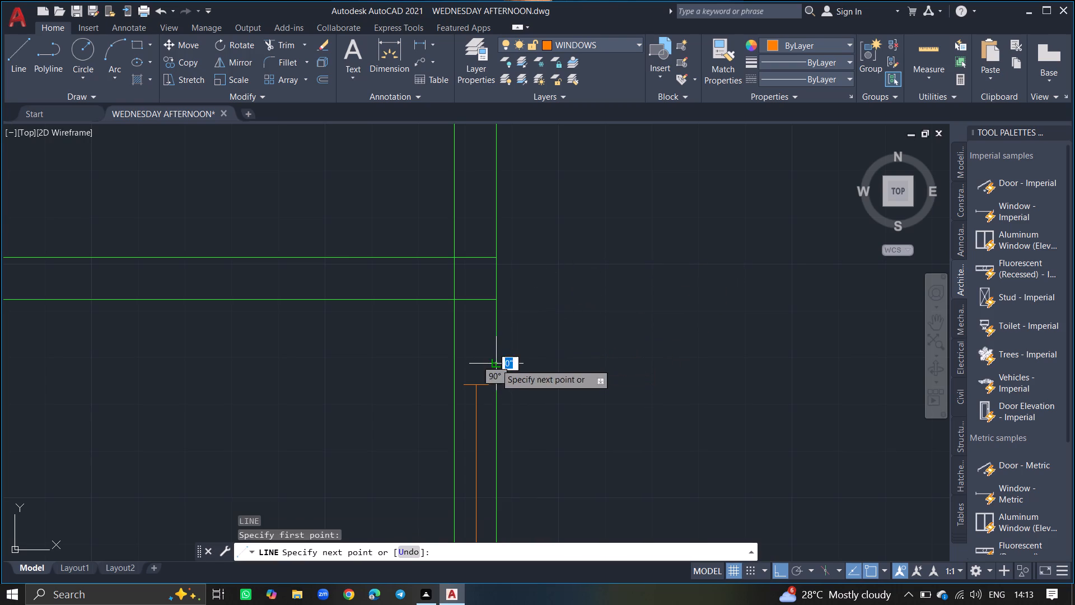
{"action": "left_click", "coordinate": [455, 369]}
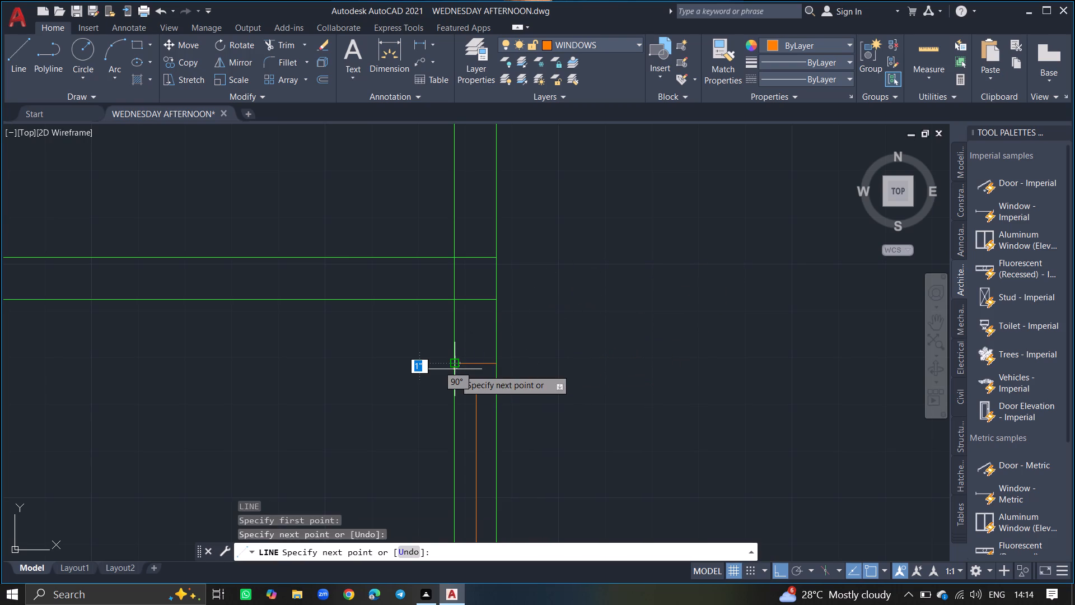
{"action": "key", "text": "Return"}
Draw a line across the east wall's thickness just beyond the same window's south end.
{"action": "scroll", "coordinate": [455, 369], "scroll_direction": "down", "scroll_amount": 4, "text": "ctrl"}
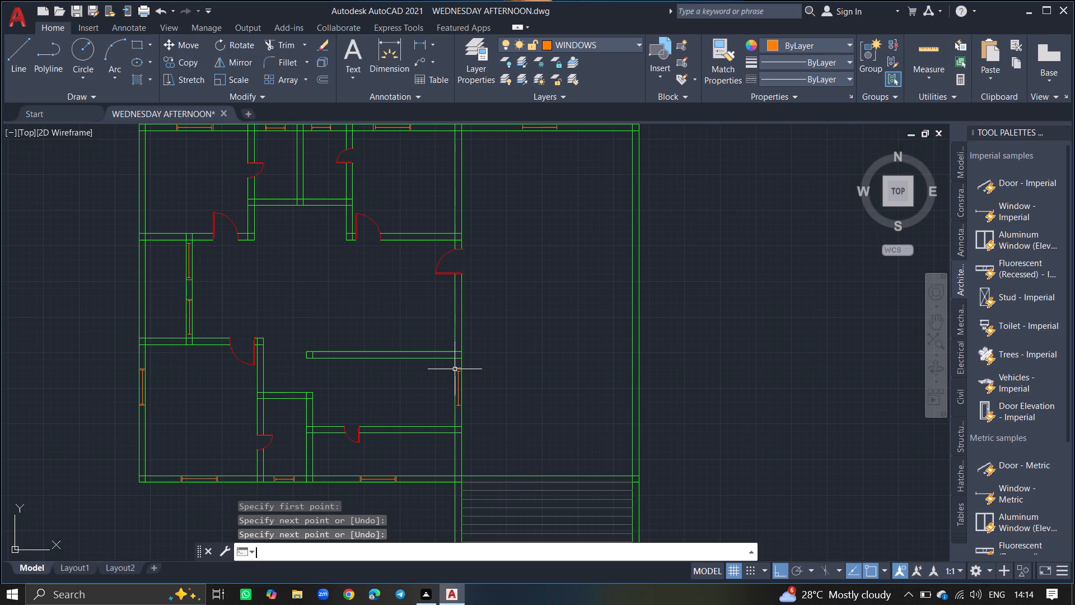
{"action": "scroll", "coordinate": [457, 416], "scroll_direction": "up", "scroll_amount": 4, "text": "ctrl"}
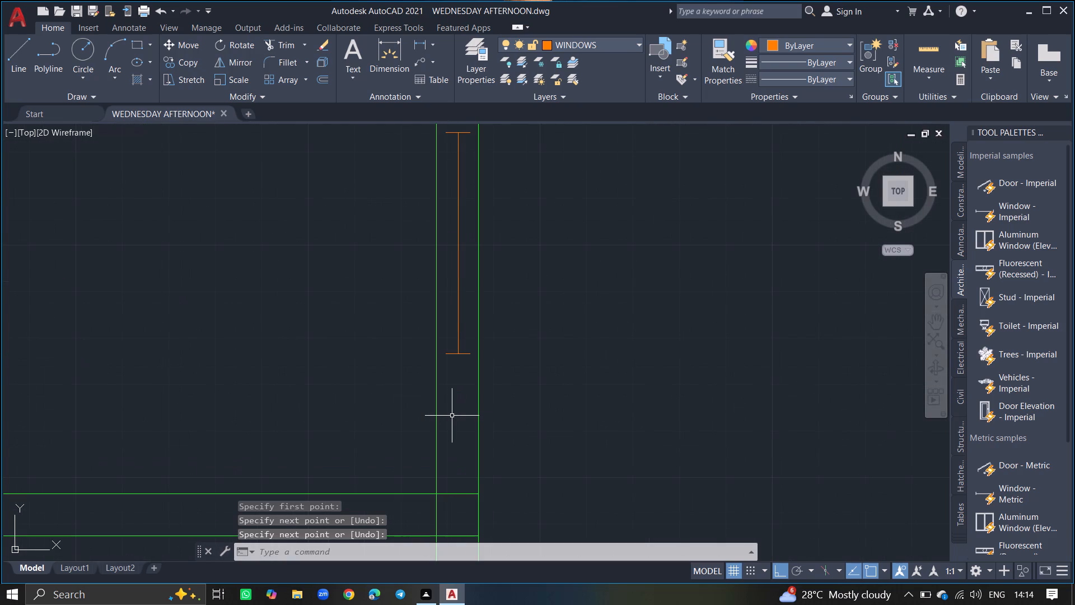
{"action": "key", "text": "l"}
{"action": "key", "text": "Return"}
{"action": "scroll", "coordinate": [452, 416], "scroll_direction": "up", "scroll_amount": 2, "text": "ctrl"}
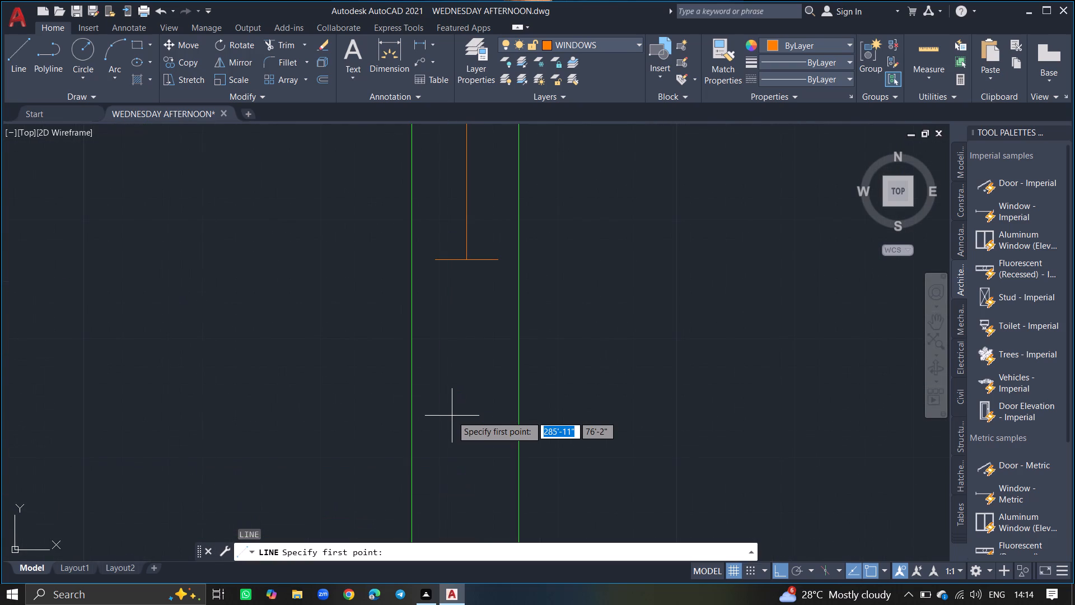
{"action": "left_click_drag", "start_coordinate": [517, 295], "coordinate": [412, 296]}
{"action": "left_click", "coordinate": [412, 296]}
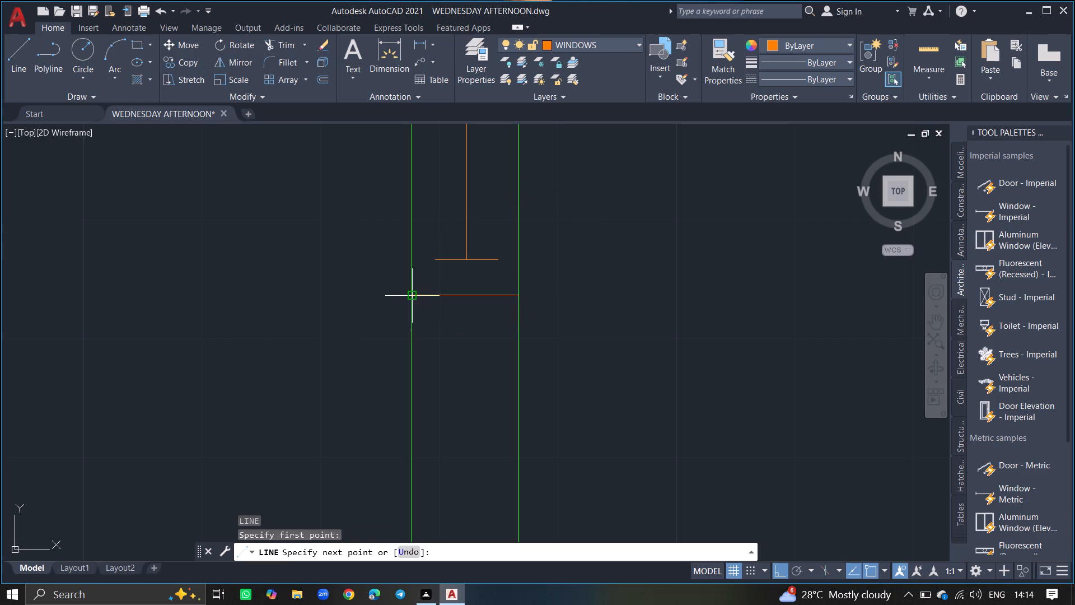
{"action": "key", "text": "Return"}
{"action": "scroll", "coordinate": [412, 296], "scroll_direction": "down", "scroll_amount": 3, "text": "ctrl"}
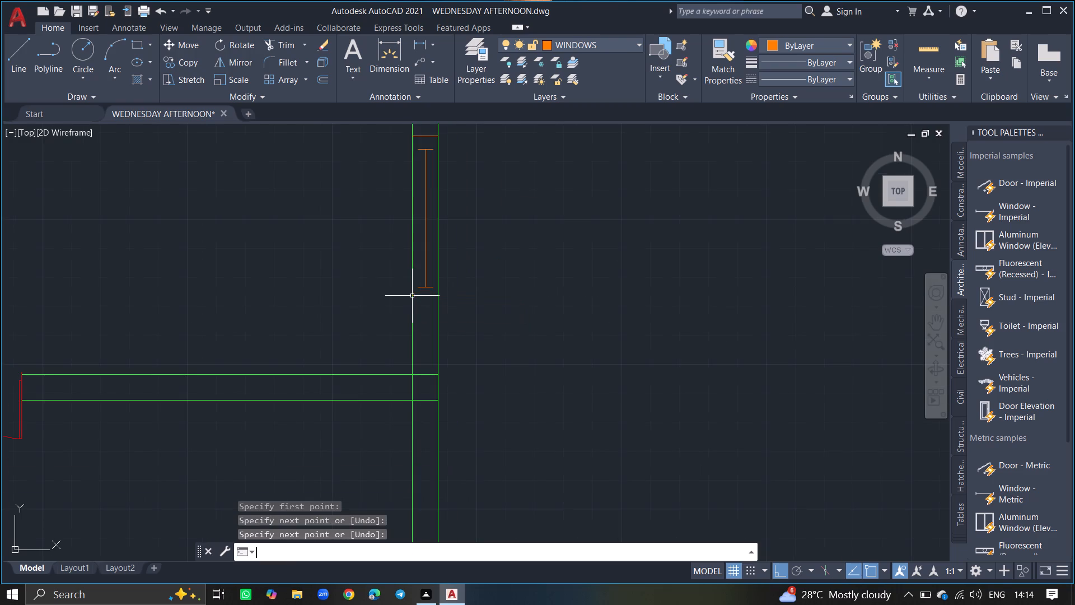
Make WALLS the current layer in the layer properties and close the layer manager.
{"action": "scroll", "coordinate": [412, 296], "scroll_direction": "down", "scroll_amount": 3, "text": "ctrl"}
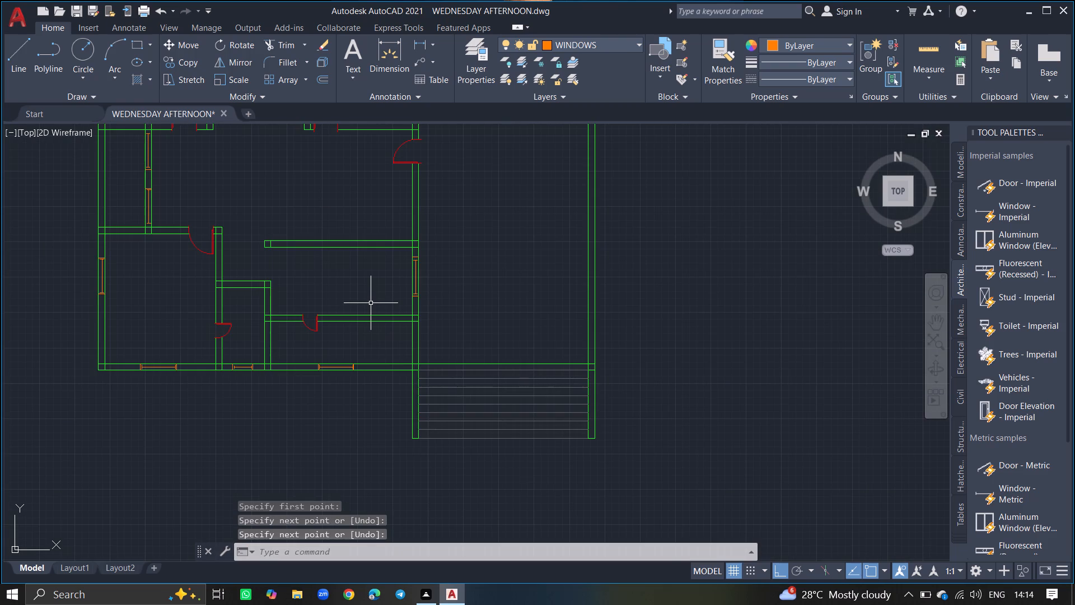
{"action": "scroll", "coordinate": [371, 303], "scroll_direction": "down", "scroll_amount": 1, "text": "ctrl"}
{"action": "scroll", "coordinate": [354, 207], "scroll_direction": "down", "scroll_amount": 1, "text": "ctrl"}
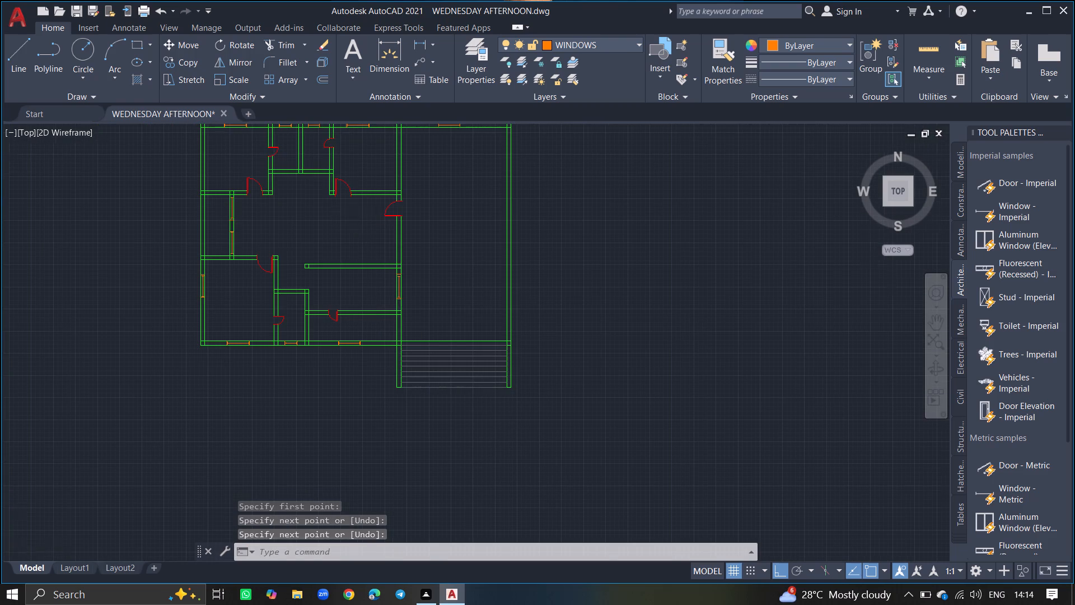
{"action": "double_click", "coordinate": [475, 65]}
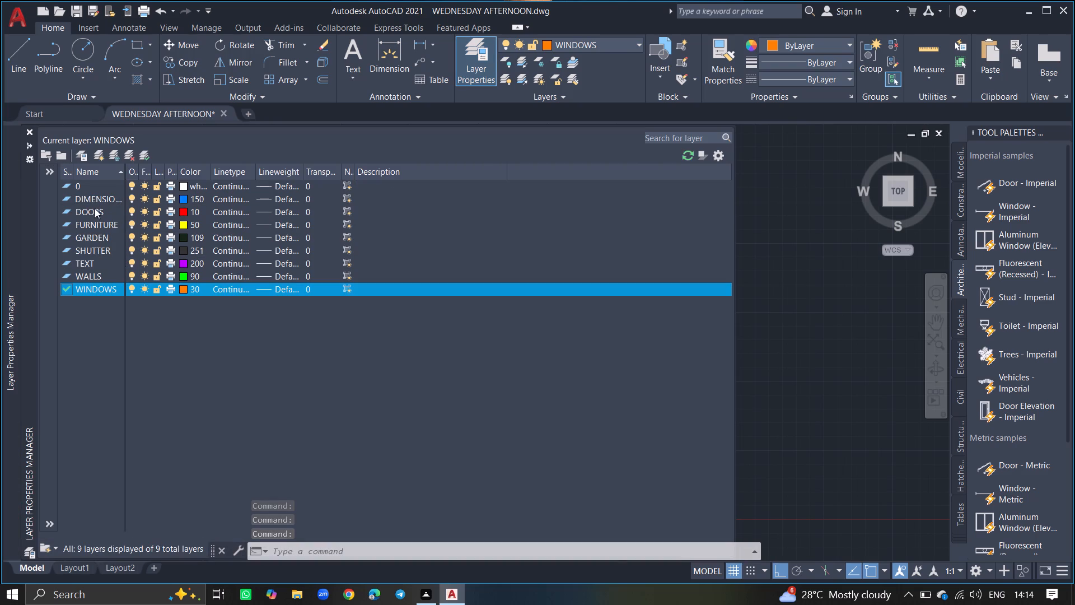
{"action": "double_click", "coordinate": [90, 273]}
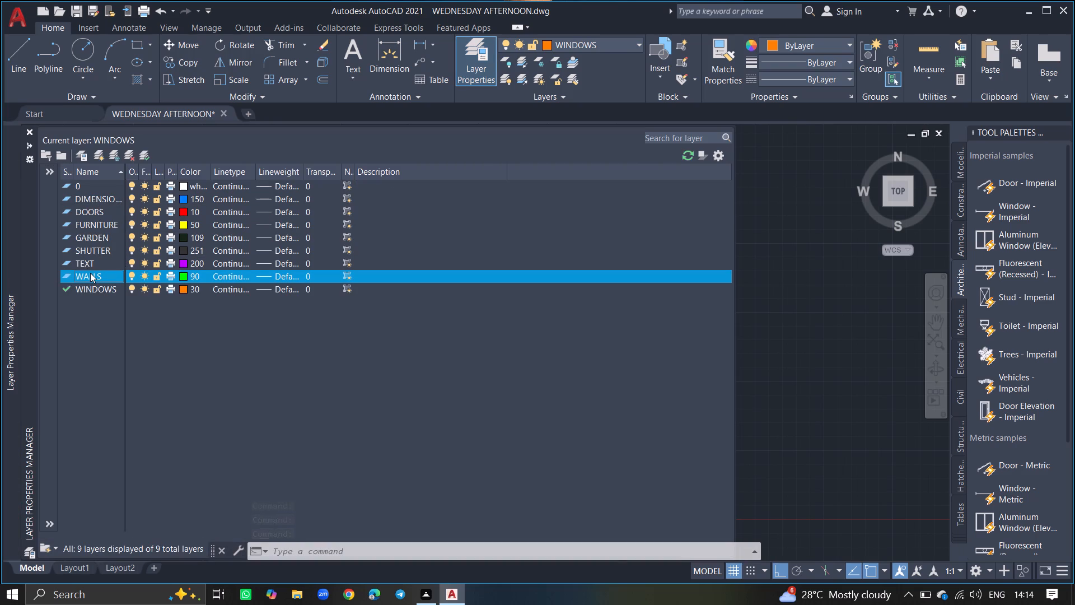
{"action": "left_click", "coordinate": [27, 129]}
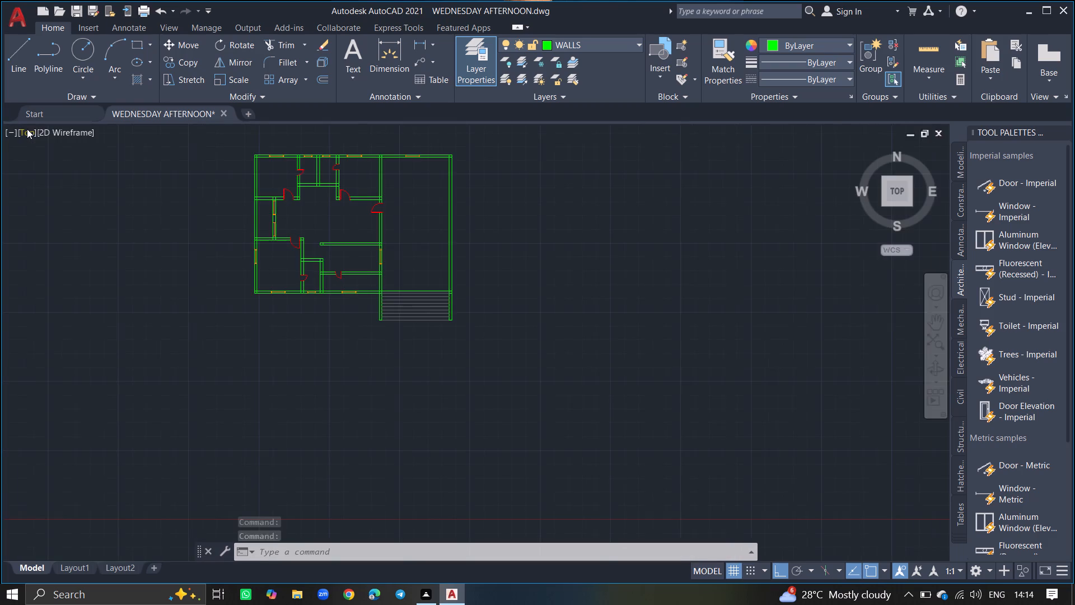
Start a Hatch and set its colour to ByLayer.
{"action": "scroll", "coordinate": [254, 139], "scroll_direction": "up", "scroll_amount": 3, "text": "ctrl"}
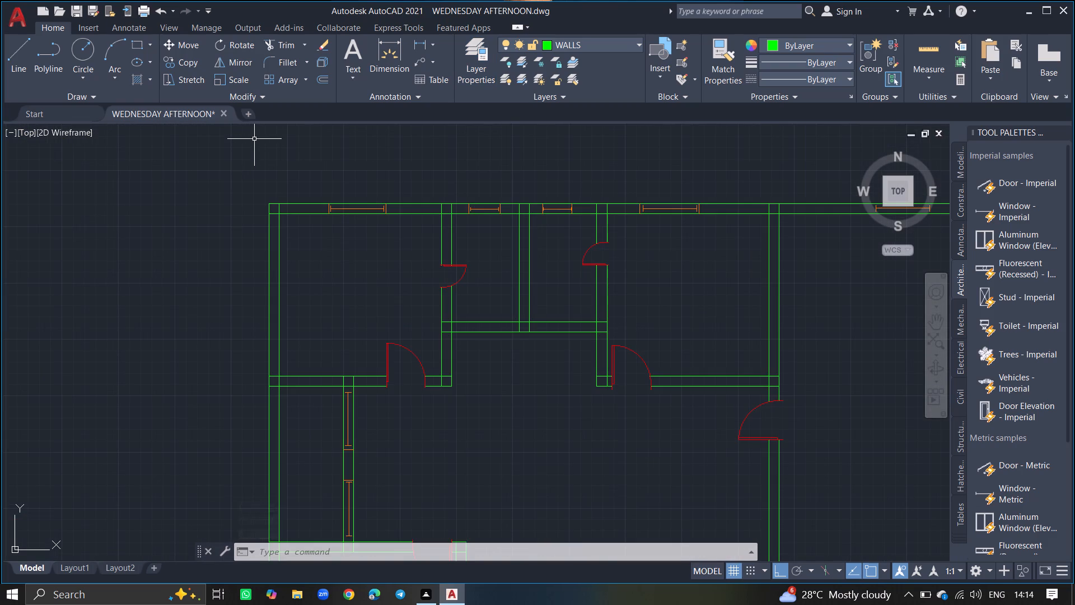
{"action": "type", "text": "HATCH"}
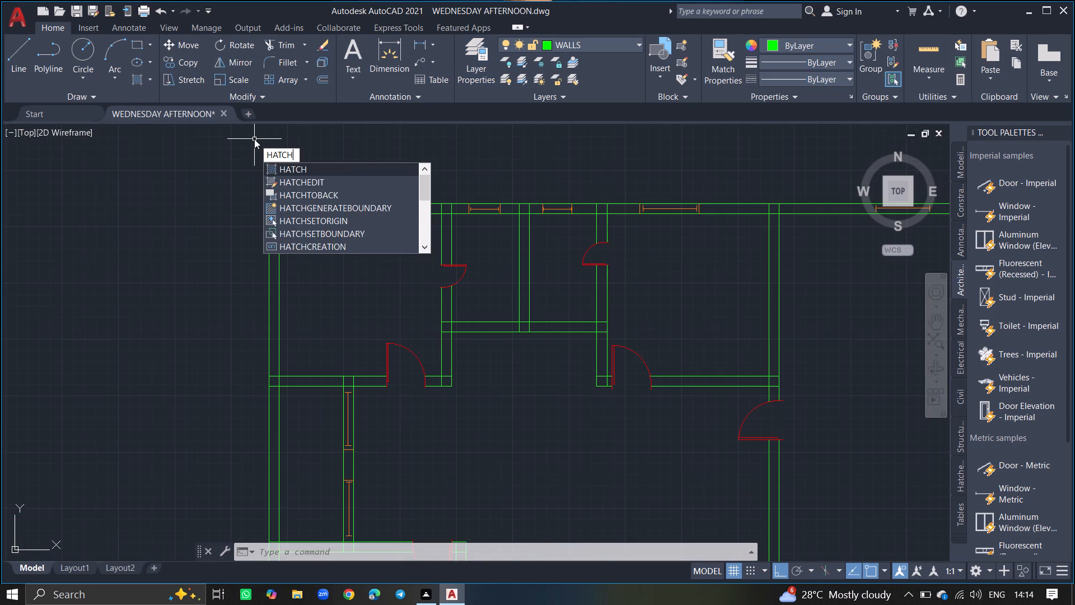
{"action": "key", "text": "Return"}
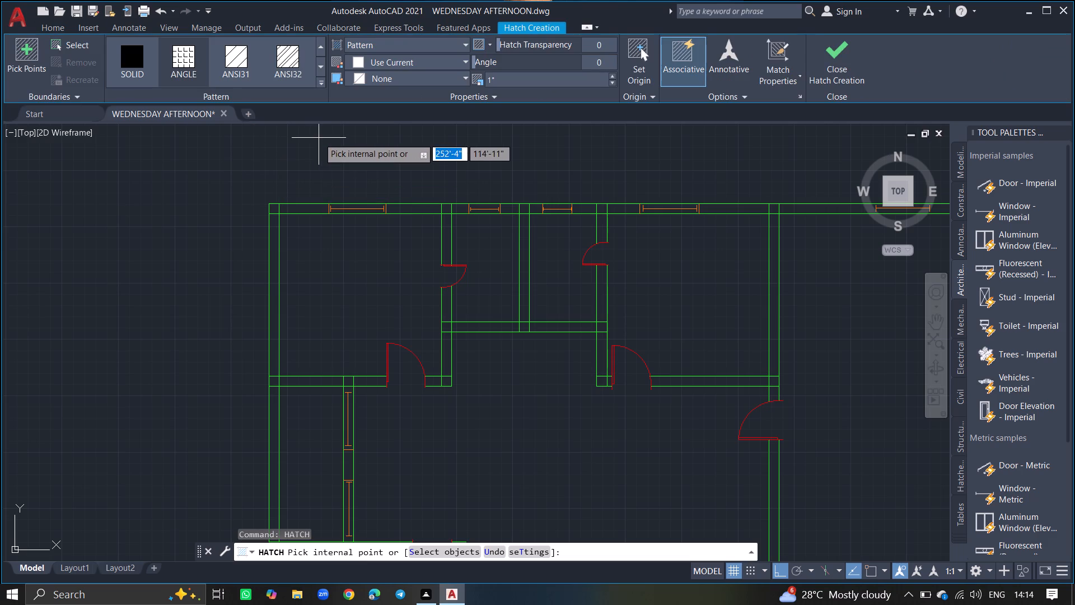
{"action": "left_click", "coordinate": [391, 62]}
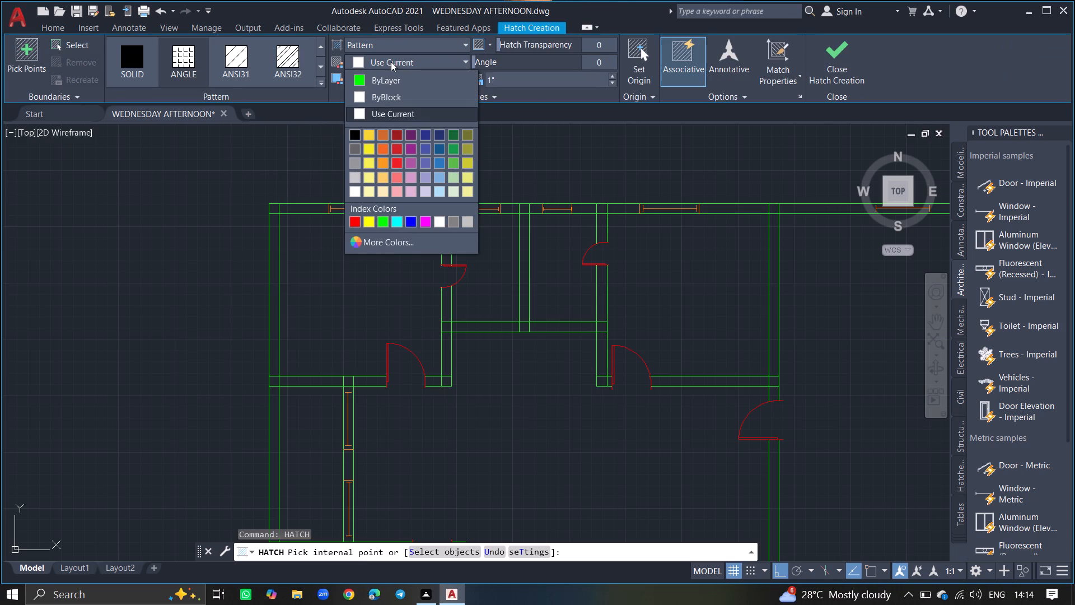
{"action": "left_click", "coordinate": [392, 79]}
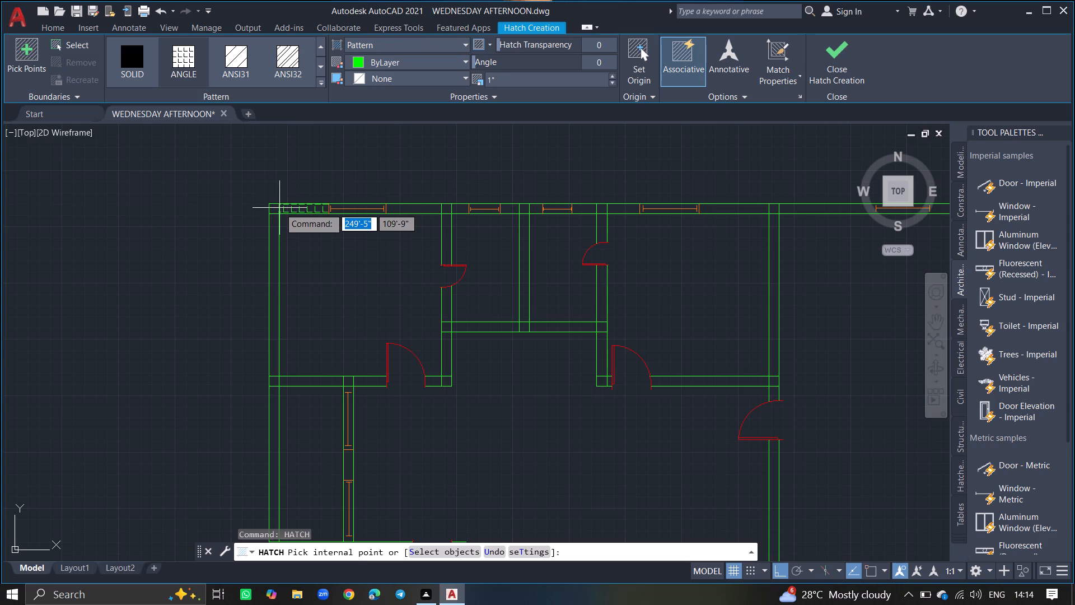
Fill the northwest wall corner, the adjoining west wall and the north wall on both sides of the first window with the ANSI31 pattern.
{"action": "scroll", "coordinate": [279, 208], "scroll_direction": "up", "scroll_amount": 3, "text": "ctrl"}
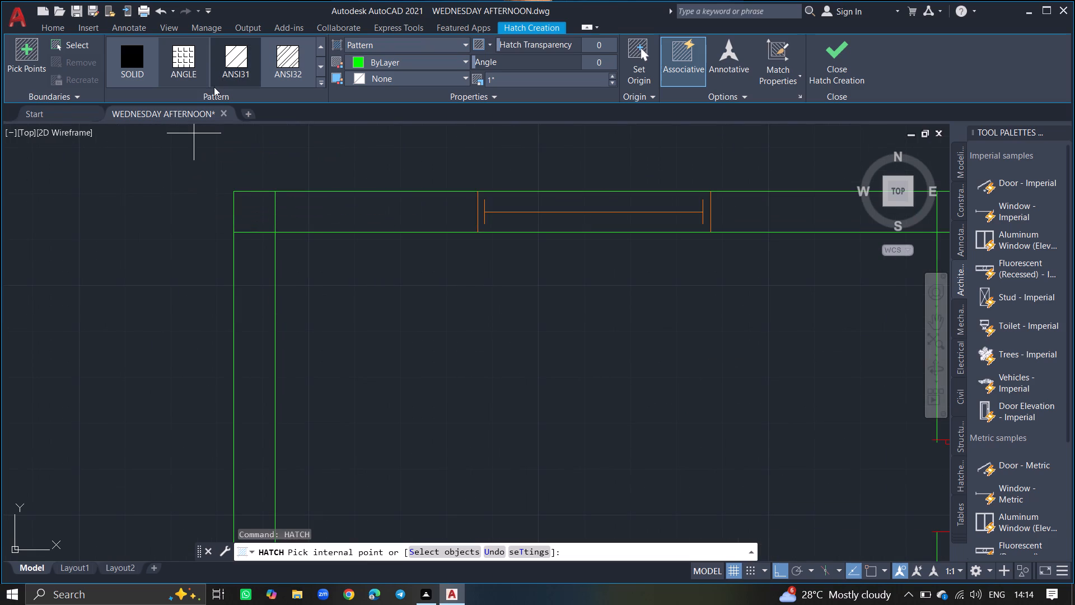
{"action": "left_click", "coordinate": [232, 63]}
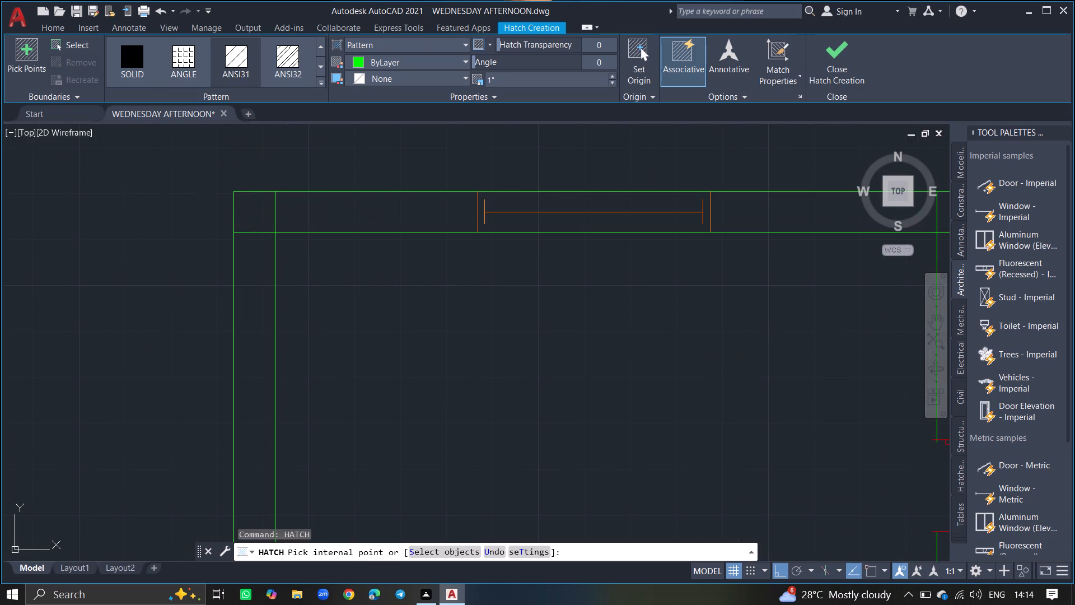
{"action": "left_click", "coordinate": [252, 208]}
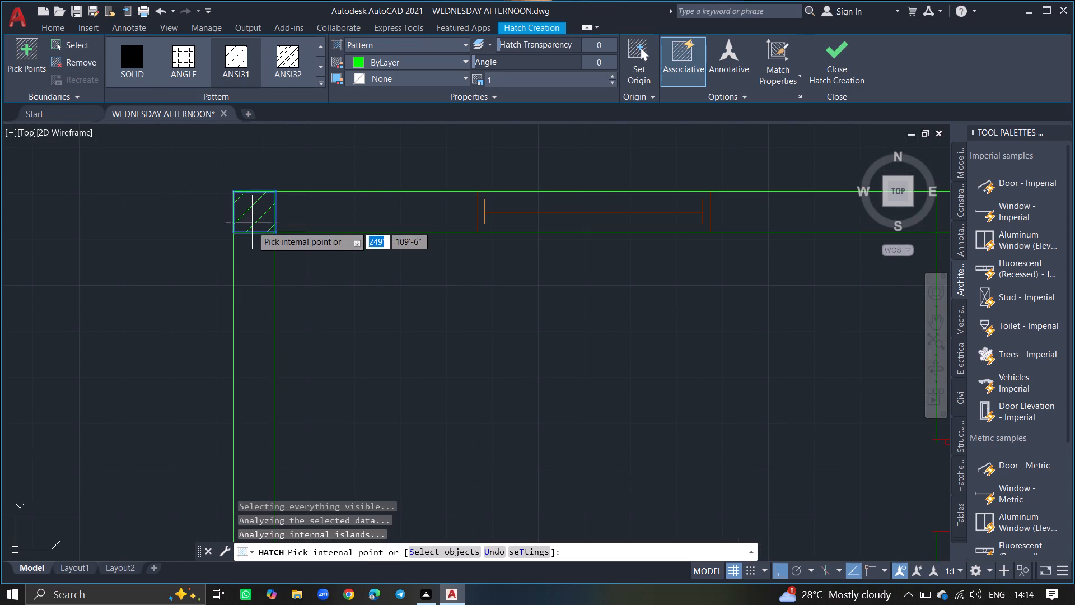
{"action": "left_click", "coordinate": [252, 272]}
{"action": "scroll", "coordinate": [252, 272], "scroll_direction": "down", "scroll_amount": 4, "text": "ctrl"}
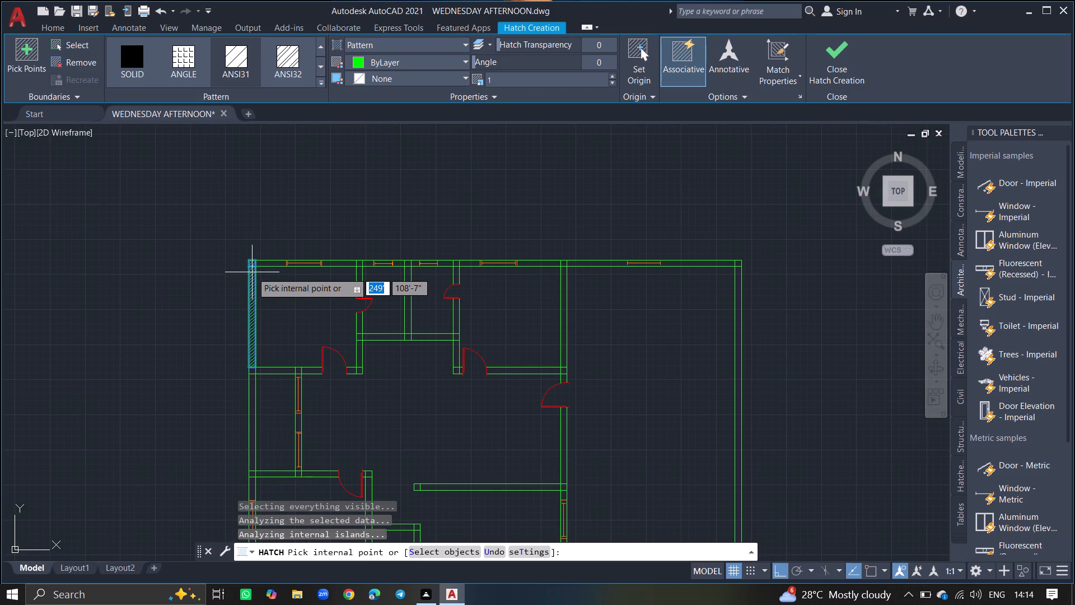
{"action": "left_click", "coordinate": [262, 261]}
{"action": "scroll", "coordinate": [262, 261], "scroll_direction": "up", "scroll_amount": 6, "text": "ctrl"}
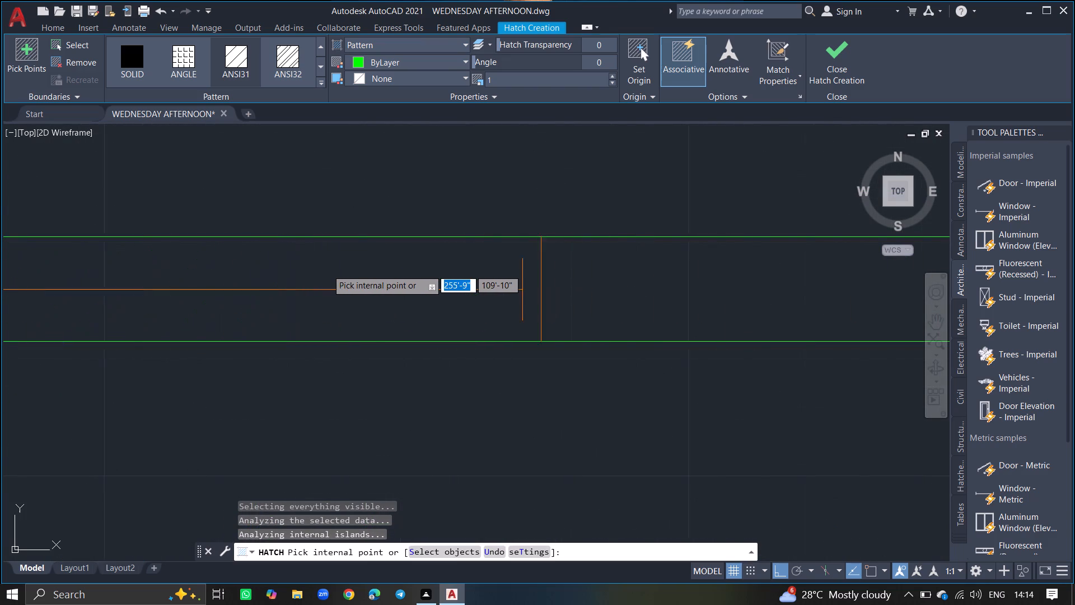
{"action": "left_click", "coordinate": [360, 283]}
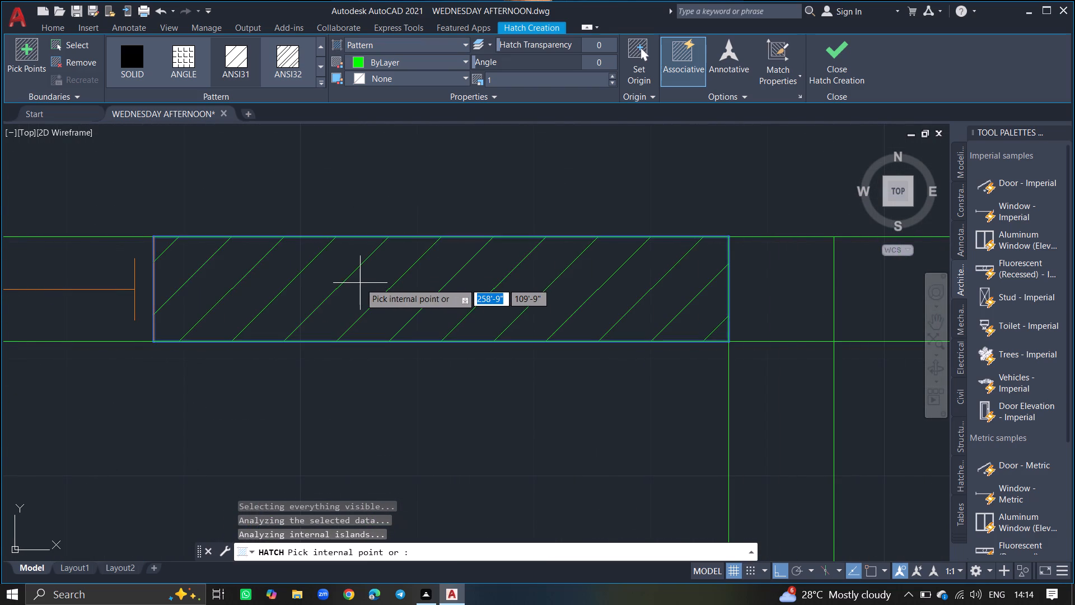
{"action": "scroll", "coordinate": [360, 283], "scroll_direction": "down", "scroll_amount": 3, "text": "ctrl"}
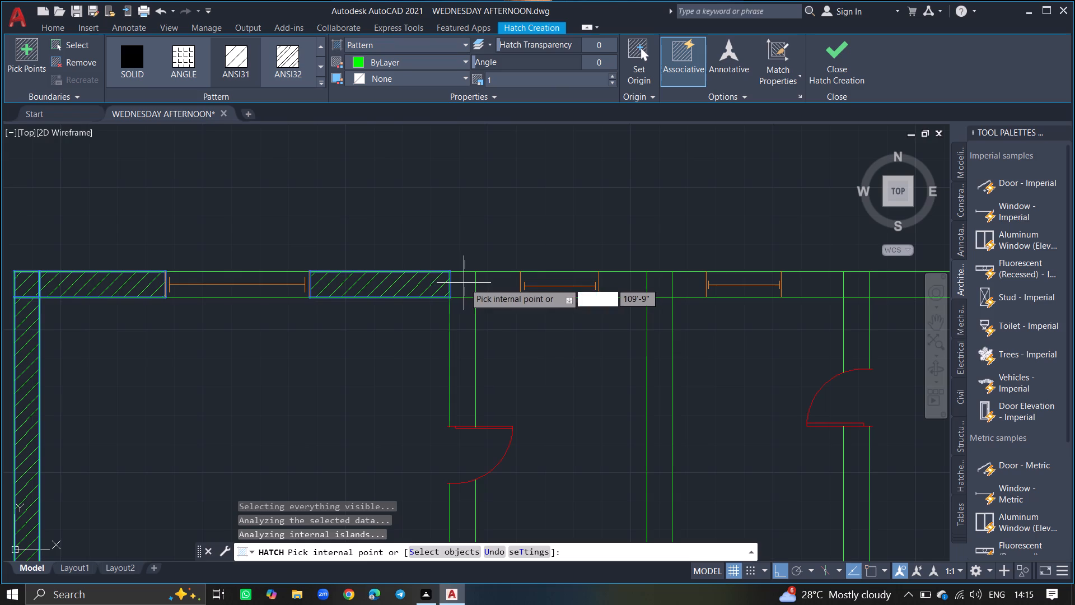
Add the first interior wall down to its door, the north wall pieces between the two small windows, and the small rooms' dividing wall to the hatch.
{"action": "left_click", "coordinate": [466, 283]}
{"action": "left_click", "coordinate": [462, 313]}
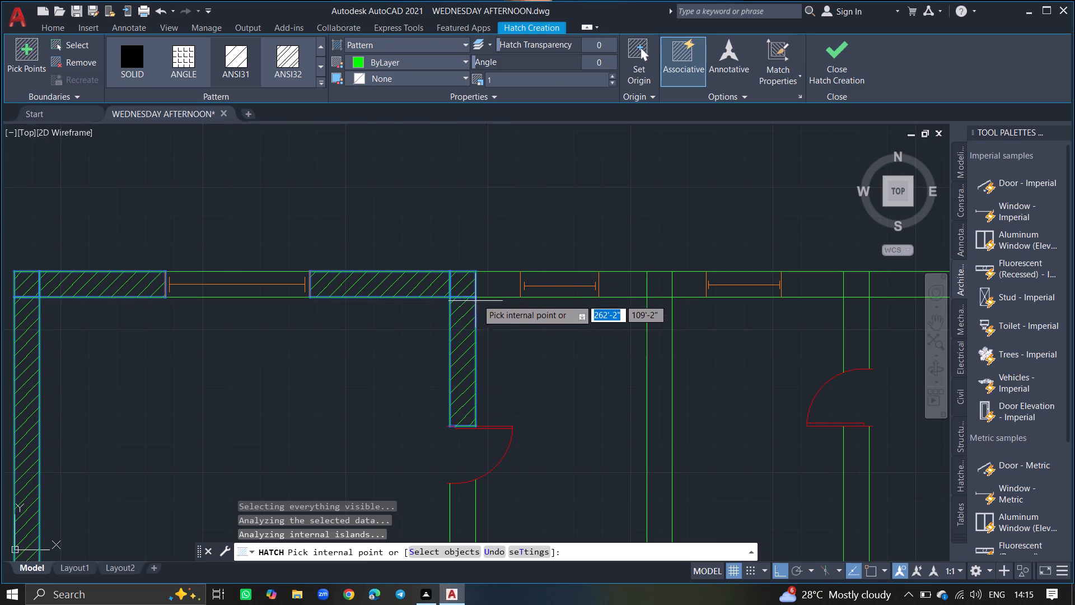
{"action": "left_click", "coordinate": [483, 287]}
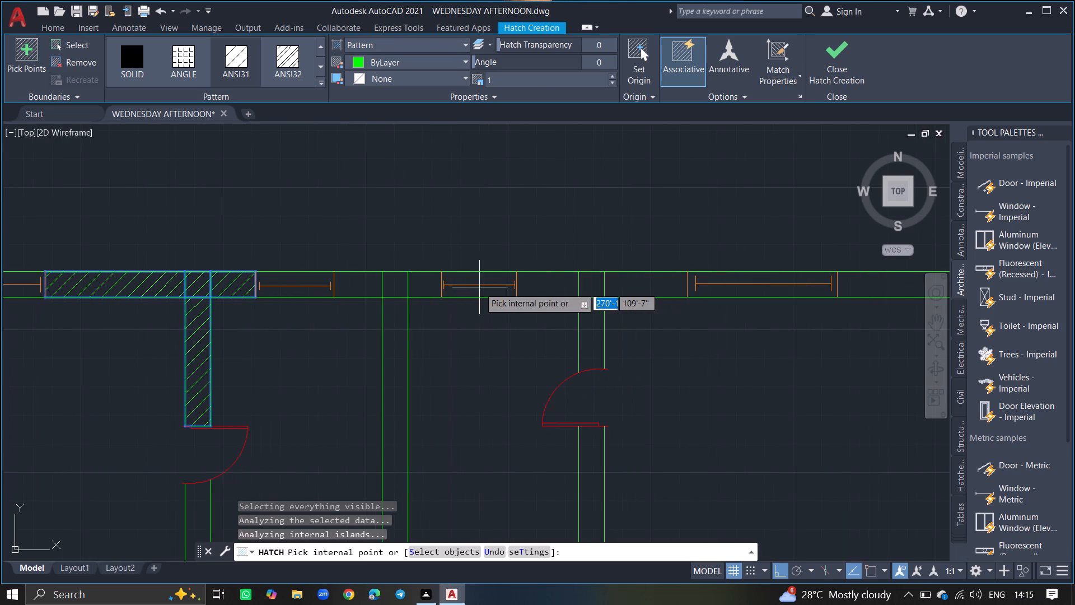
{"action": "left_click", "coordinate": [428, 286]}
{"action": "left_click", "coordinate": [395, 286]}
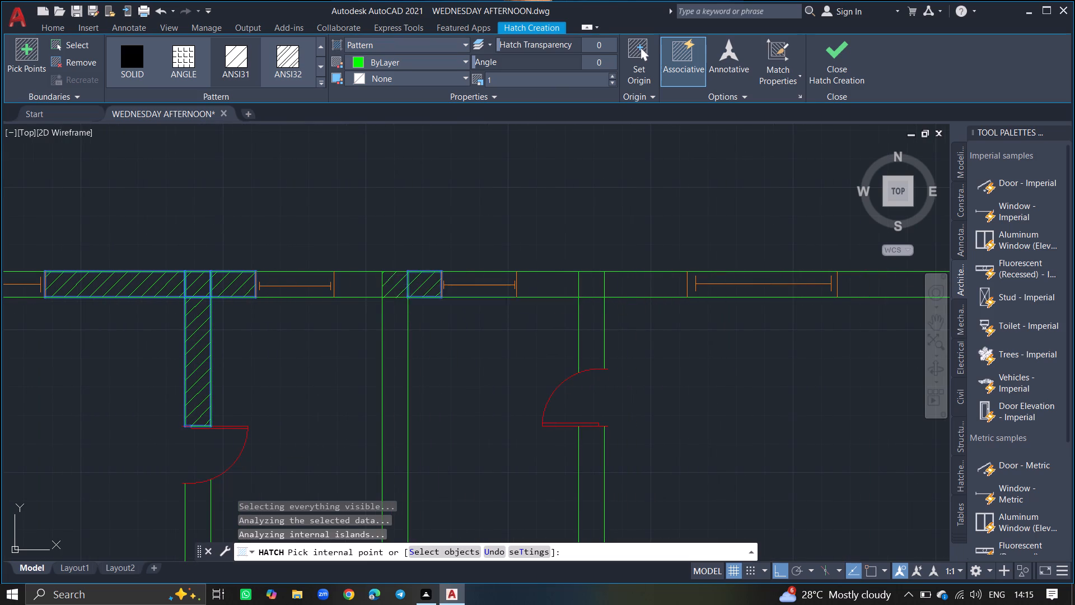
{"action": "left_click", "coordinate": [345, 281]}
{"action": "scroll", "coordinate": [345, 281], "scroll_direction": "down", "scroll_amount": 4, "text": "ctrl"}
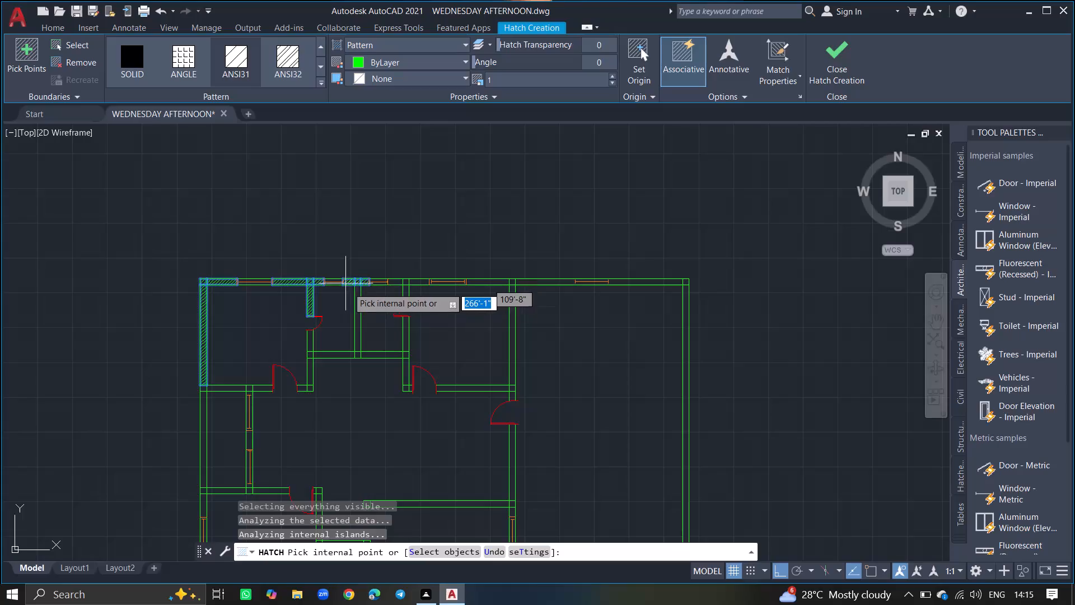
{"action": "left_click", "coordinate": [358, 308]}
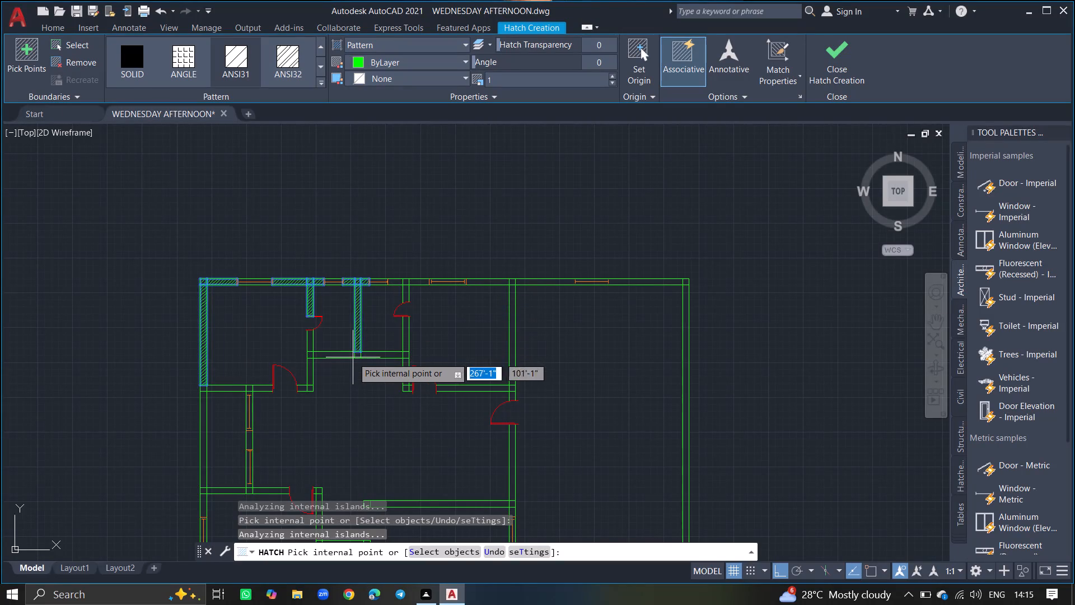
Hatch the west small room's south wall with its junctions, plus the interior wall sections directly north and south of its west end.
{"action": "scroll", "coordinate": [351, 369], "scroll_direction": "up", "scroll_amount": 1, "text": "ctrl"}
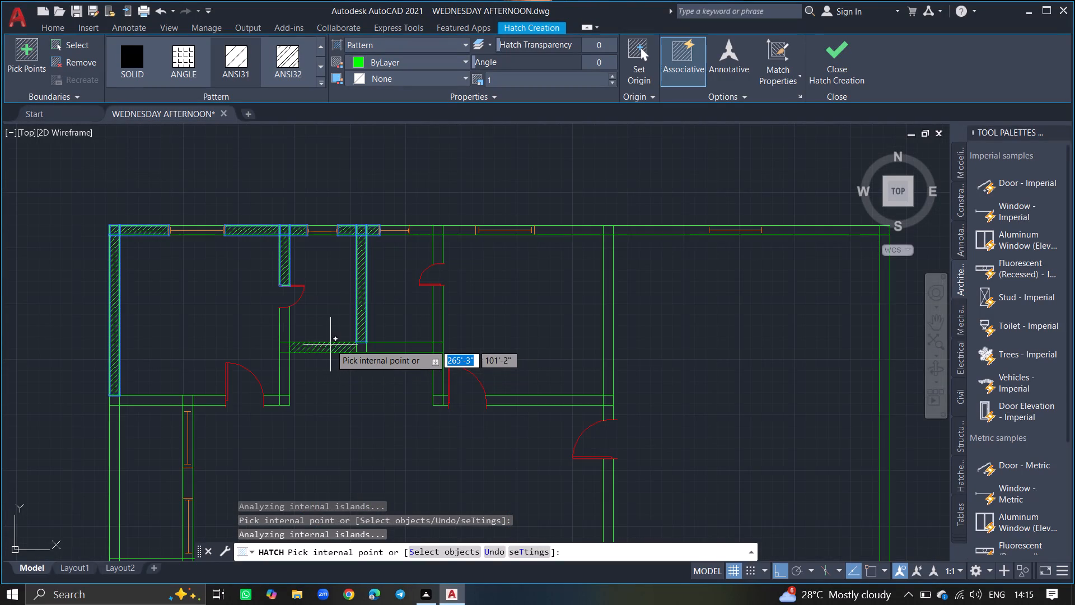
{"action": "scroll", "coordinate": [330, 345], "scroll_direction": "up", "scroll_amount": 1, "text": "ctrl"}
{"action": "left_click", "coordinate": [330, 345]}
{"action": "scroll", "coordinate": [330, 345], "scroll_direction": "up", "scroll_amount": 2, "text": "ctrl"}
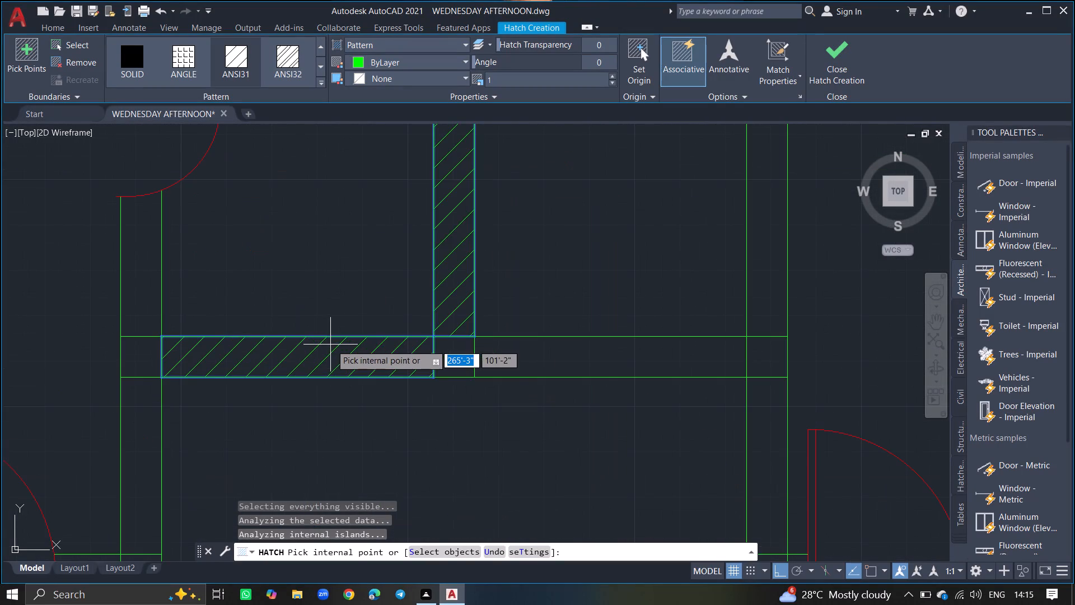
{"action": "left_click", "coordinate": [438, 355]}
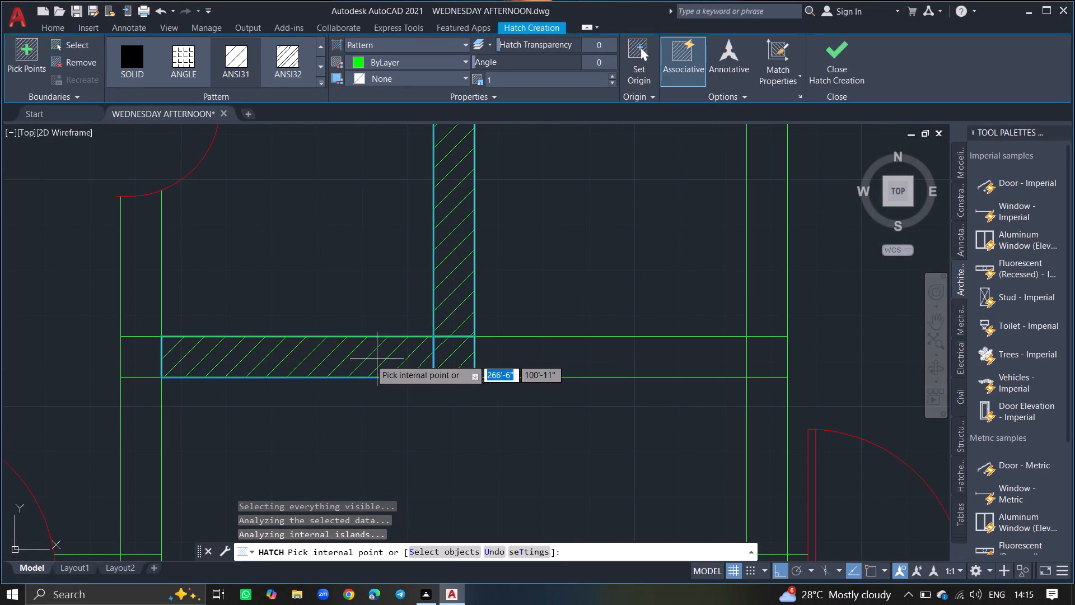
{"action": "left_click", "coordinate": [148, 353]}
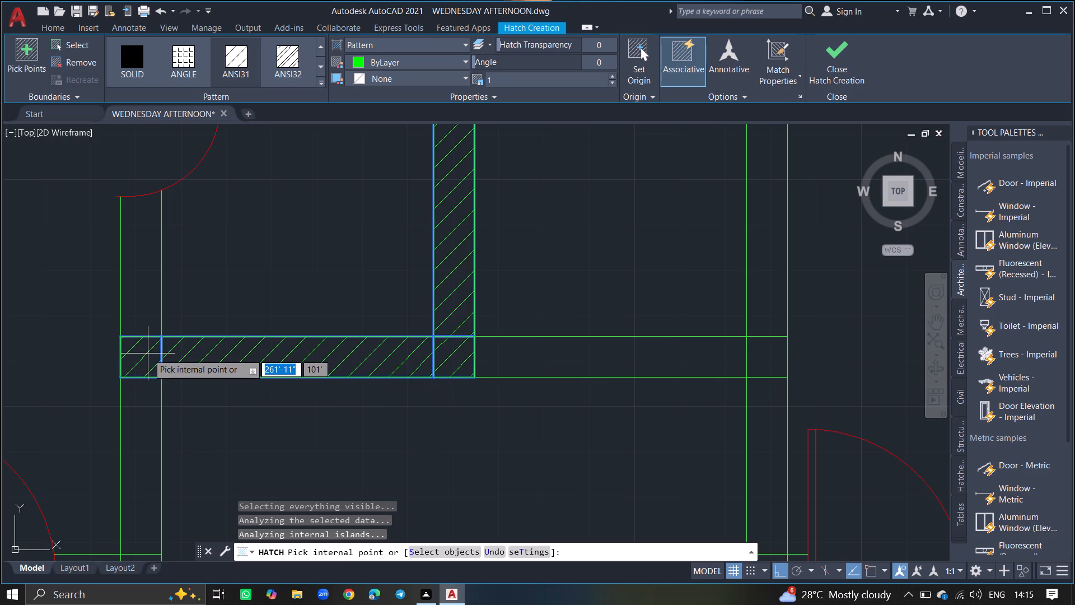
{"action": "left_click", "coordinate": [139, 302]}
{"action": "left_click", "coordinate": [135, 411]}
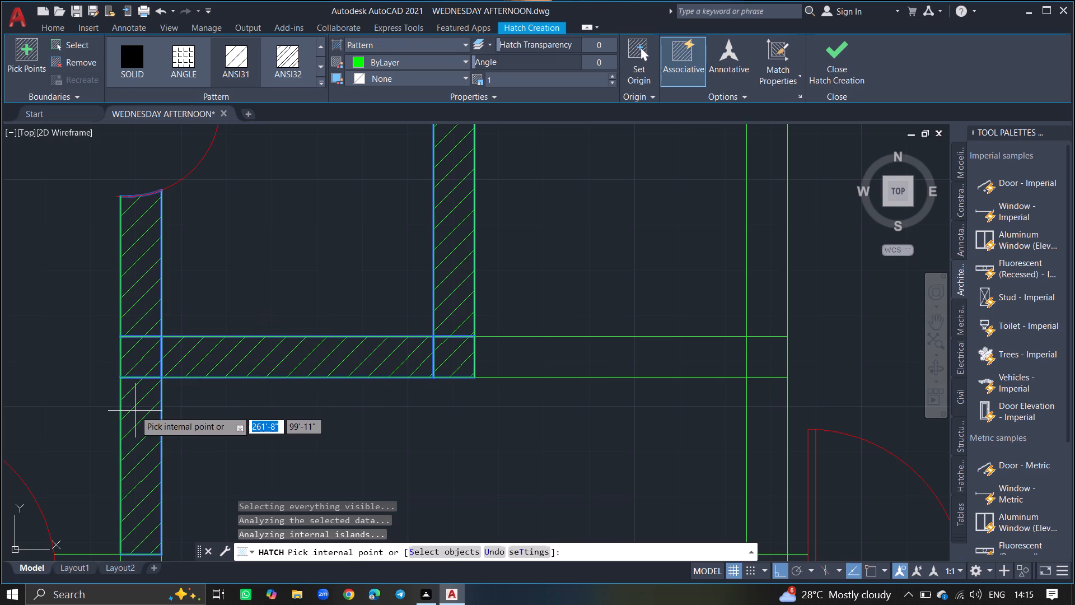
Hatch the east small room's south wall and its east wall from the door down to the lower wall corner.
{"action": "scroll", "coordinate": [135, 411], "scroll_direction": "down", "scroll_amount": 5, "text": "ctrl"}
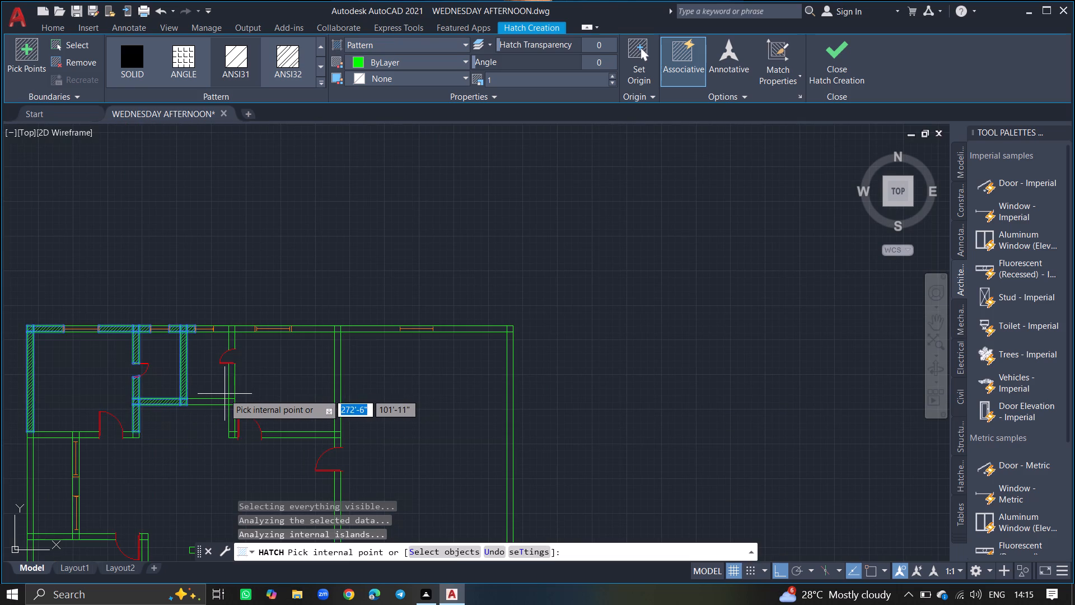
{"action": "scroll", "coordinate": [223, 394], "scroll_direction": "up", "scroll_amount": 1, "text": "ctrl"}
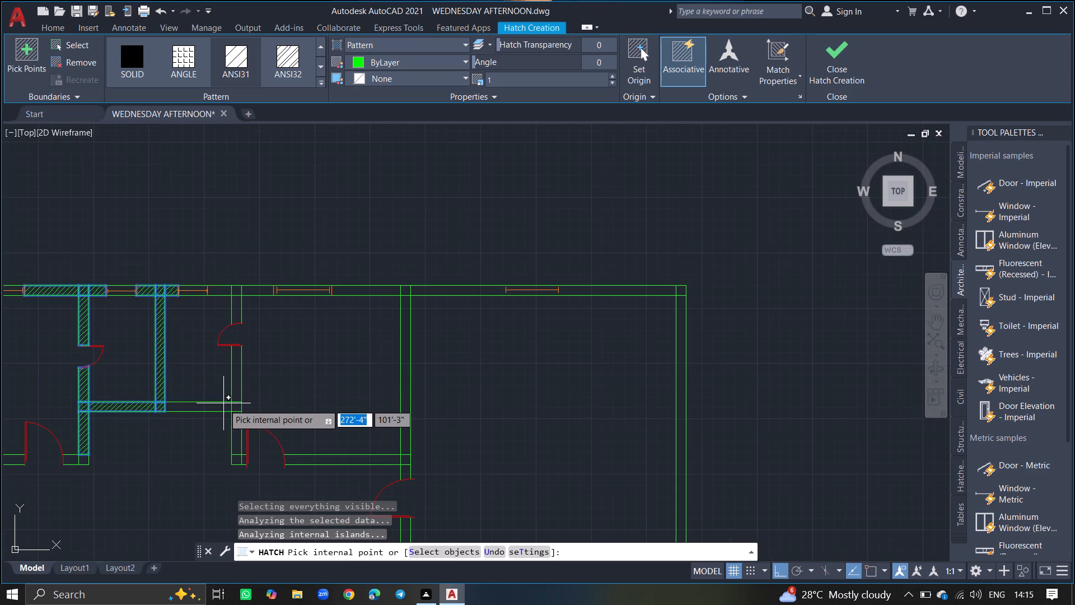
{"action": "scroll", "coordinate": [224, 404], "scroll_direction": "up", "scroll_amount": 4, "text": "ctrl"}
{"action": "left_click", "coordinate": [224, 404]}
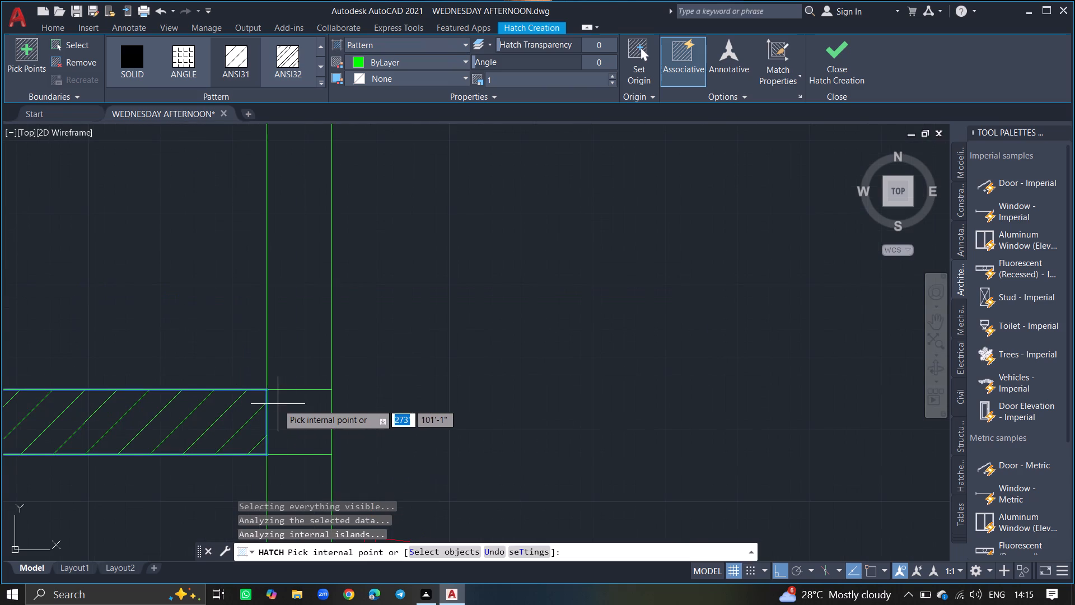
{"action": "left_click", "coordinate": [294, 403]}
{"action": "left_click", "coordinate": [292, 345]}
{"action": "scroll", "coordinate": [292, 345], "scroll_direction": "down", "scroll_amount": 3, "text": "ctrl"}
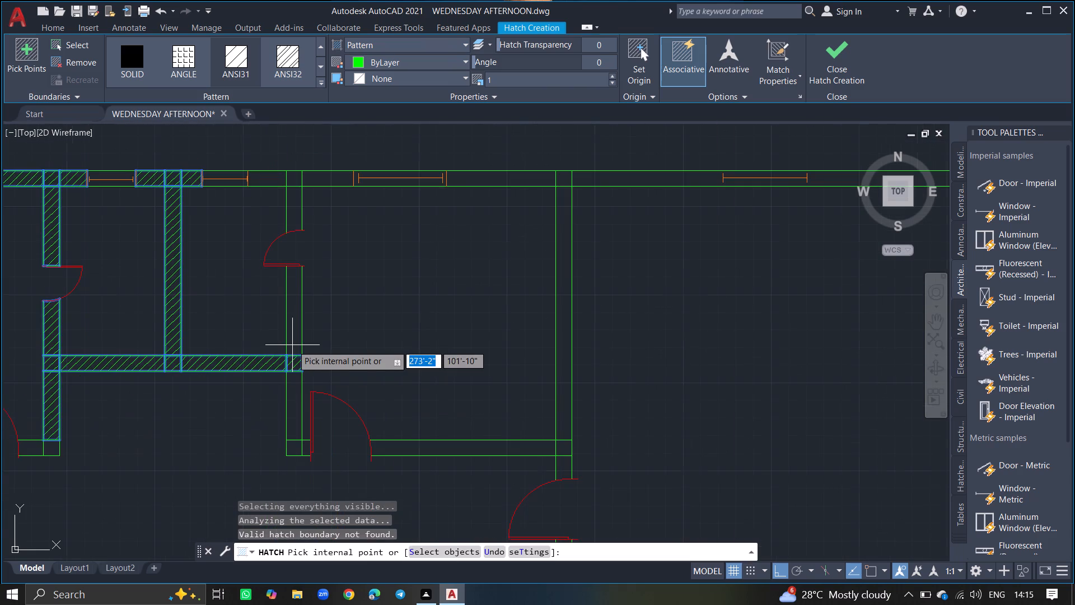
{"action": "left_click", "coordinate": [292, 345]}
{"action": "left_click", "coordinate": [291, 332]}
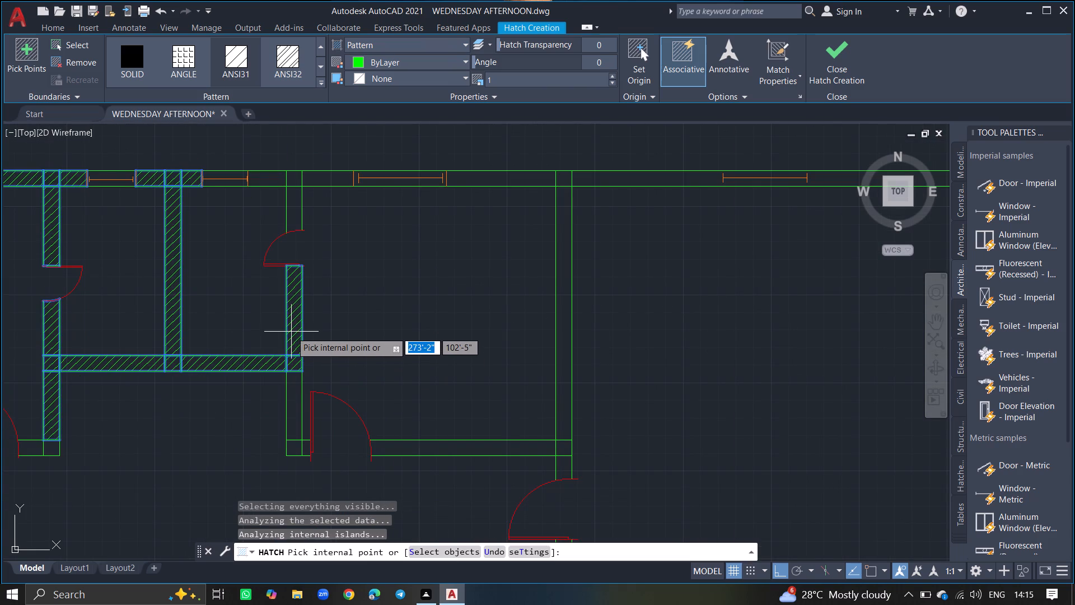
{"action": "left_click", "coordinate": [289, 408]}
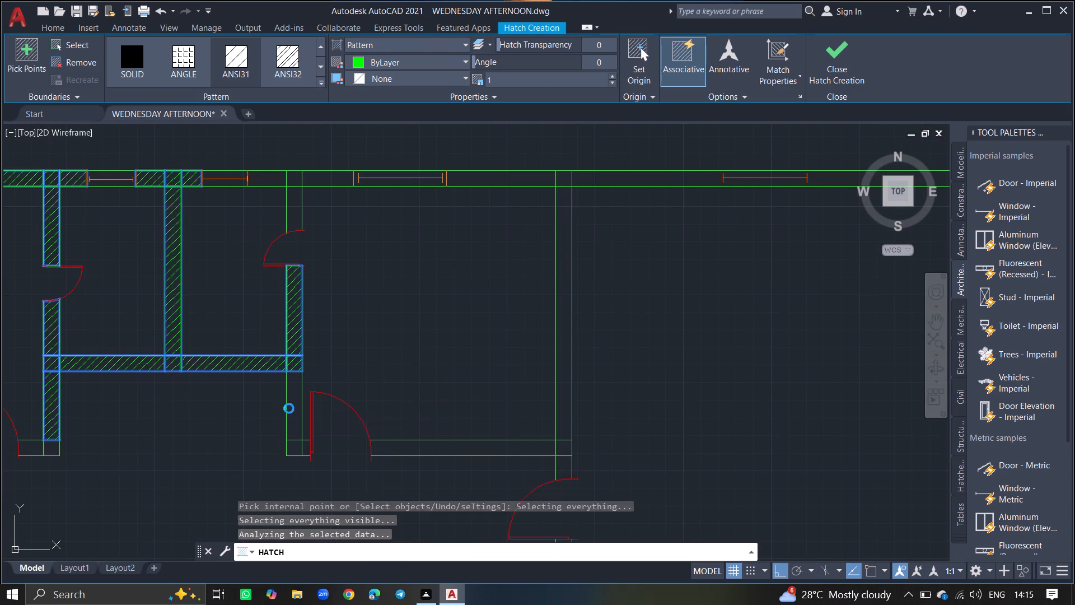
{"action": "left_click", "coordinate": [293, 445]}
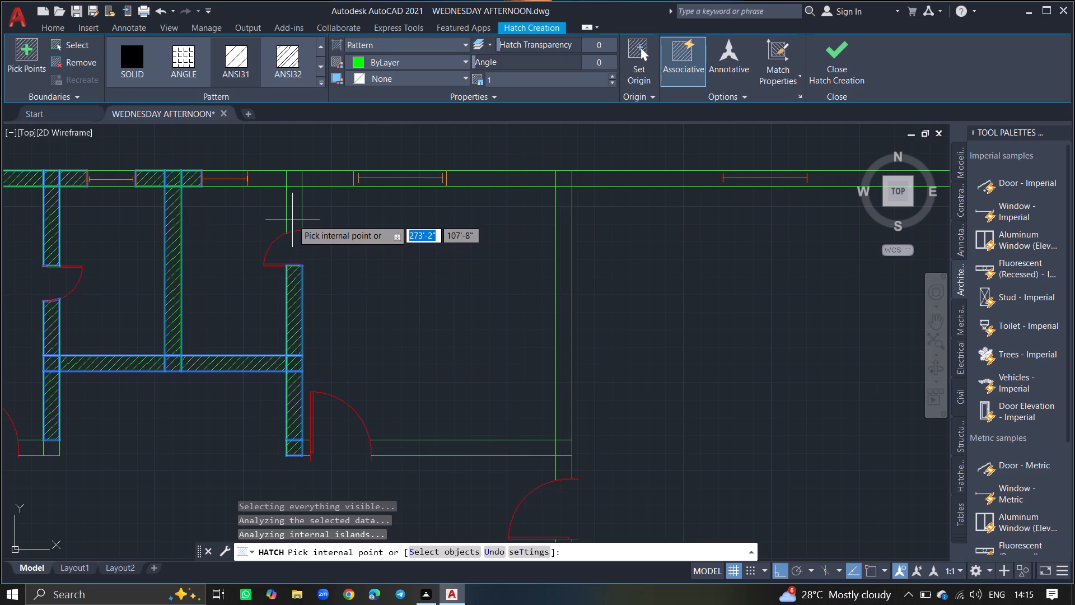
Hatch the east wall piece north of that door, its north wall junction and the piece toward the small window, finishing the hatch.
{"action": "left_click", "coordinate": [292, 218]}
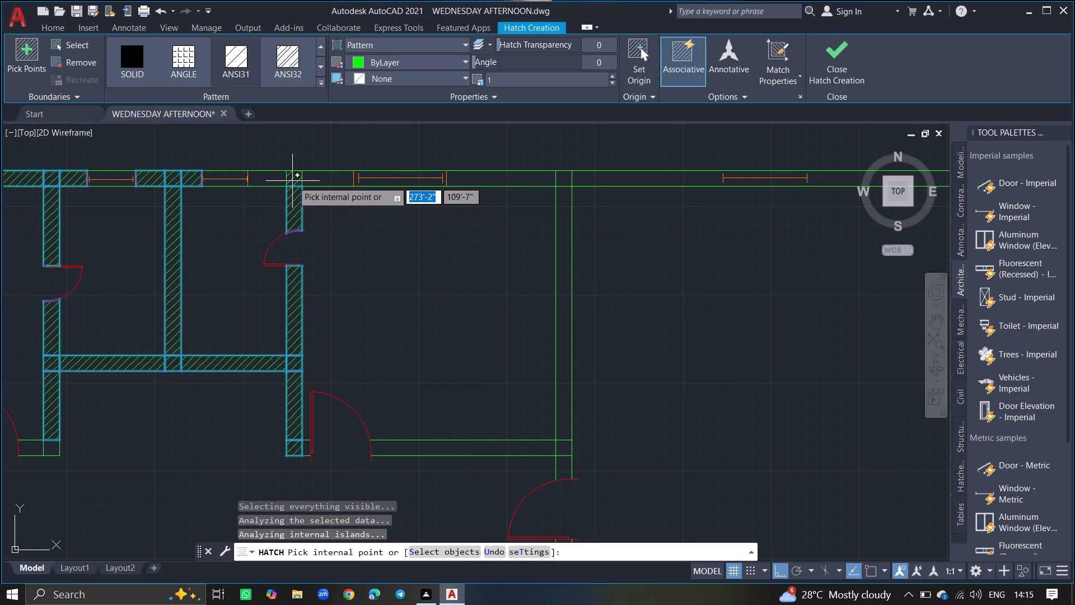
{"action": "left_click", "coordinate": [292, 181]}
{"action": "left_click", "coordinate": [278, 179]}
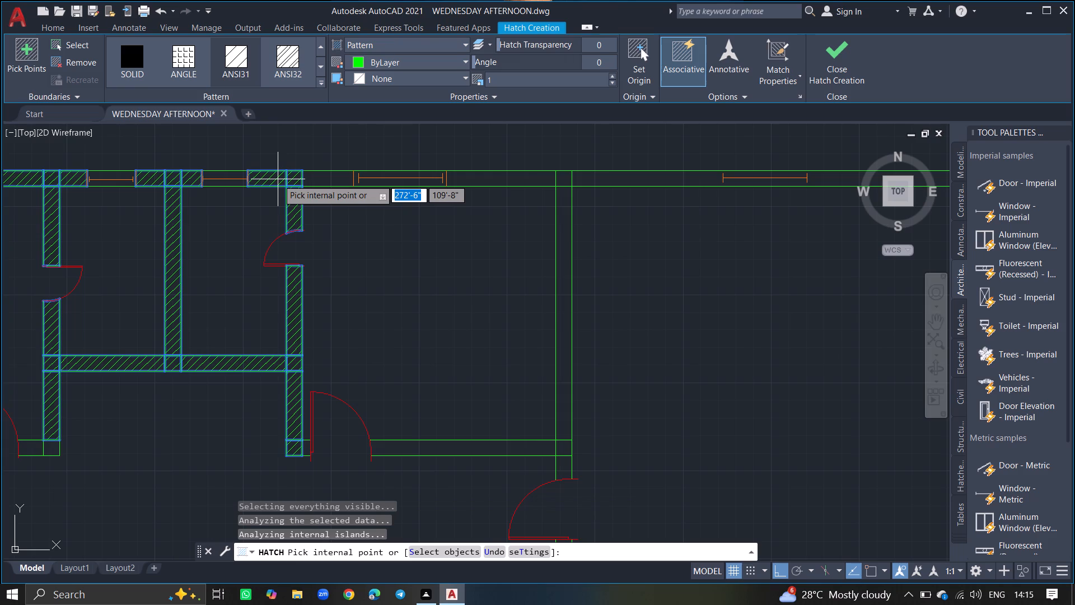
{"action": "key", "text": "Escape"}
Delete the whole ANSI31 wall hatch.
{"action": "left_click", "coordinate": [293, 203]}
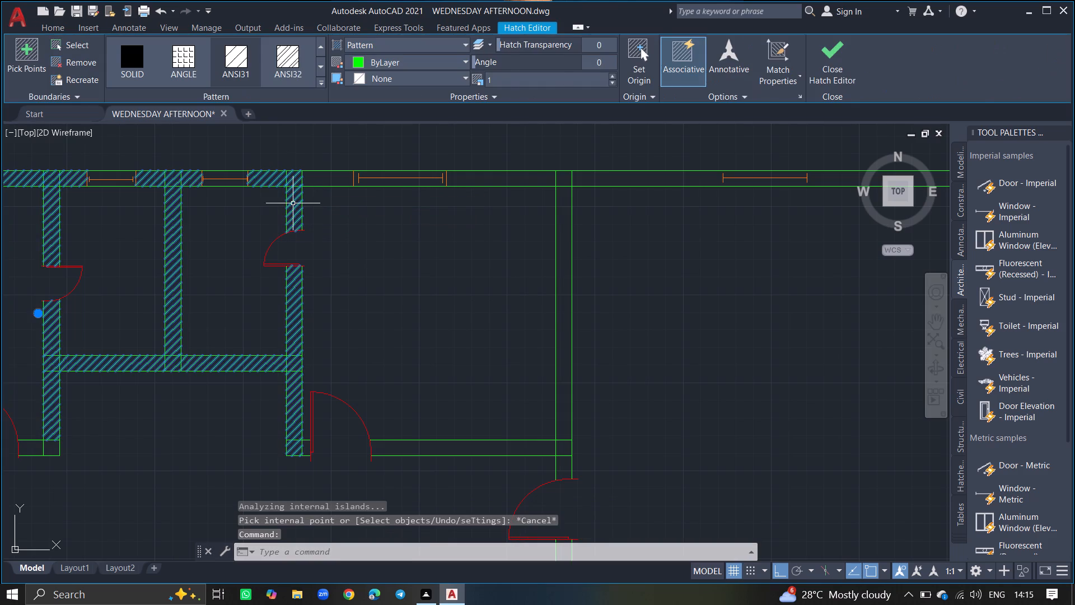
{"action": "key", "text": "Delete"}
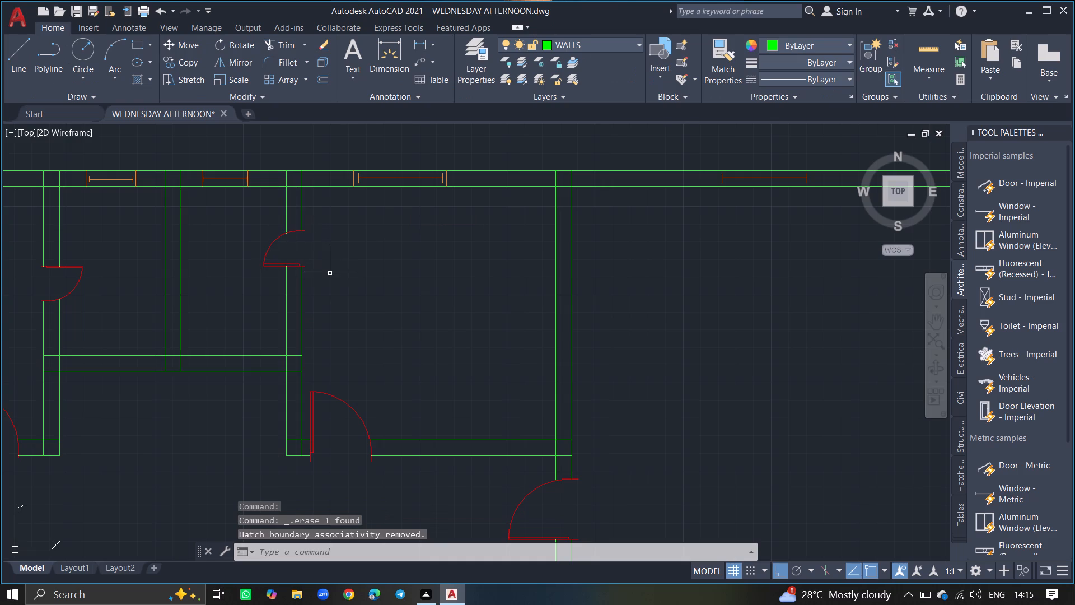
Start a SOLID hatch and fill the partition between the two small rooms, the east small room's south wall, and its east wall south of the door.
{"action": "key", "text": "h"}
{"action": "key", "text": "Return"}
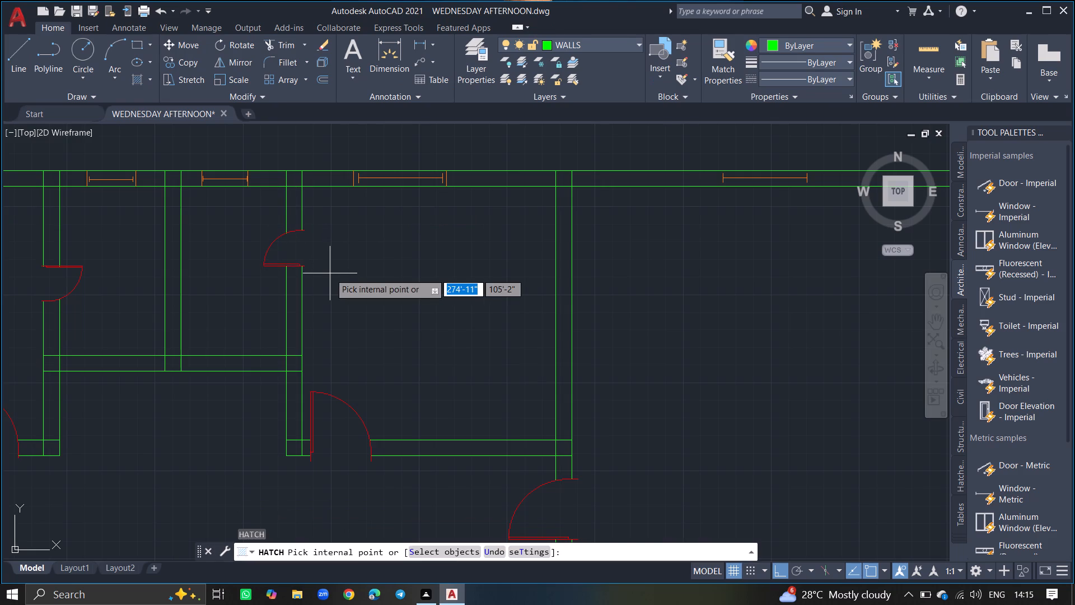
{"action": "left_click", "coordinate": [139, 71]}
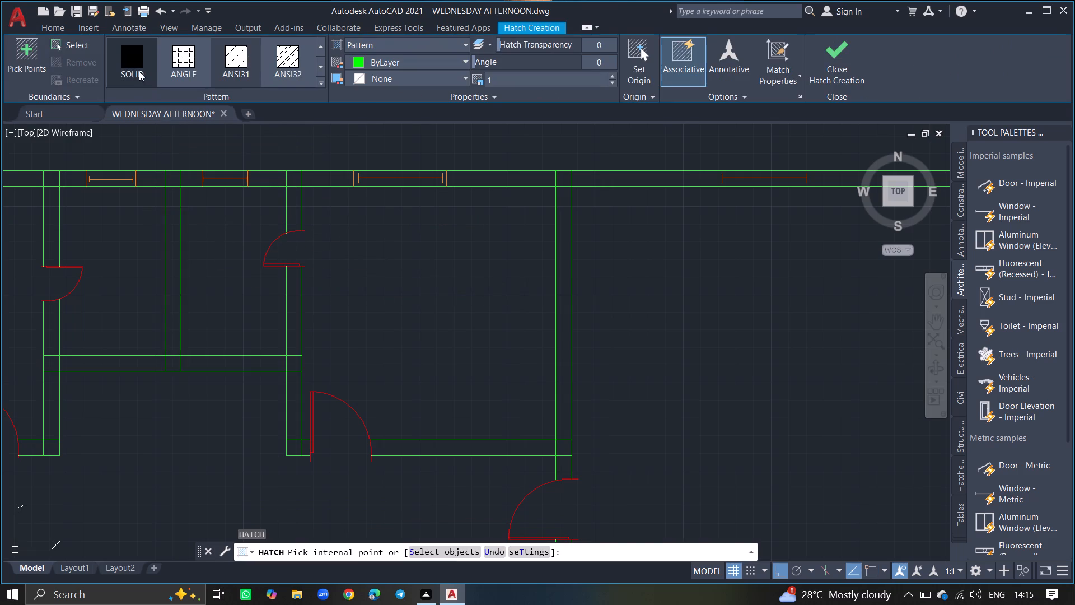
{"action": "left_click", "coordinate": [168, 215]}
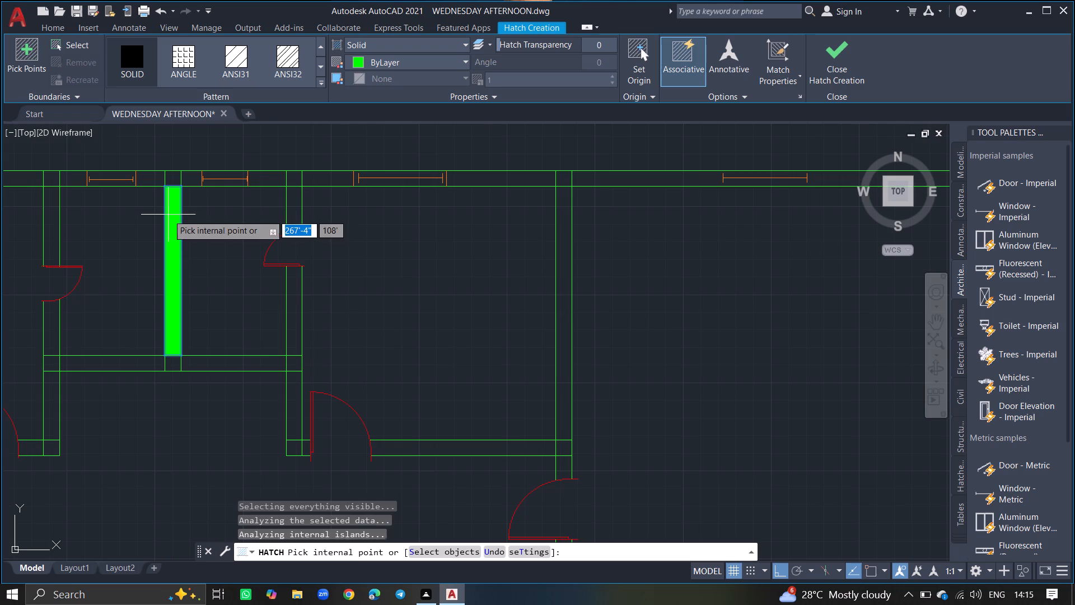
{"action": "left_click", "coordinate": [171, 359]}
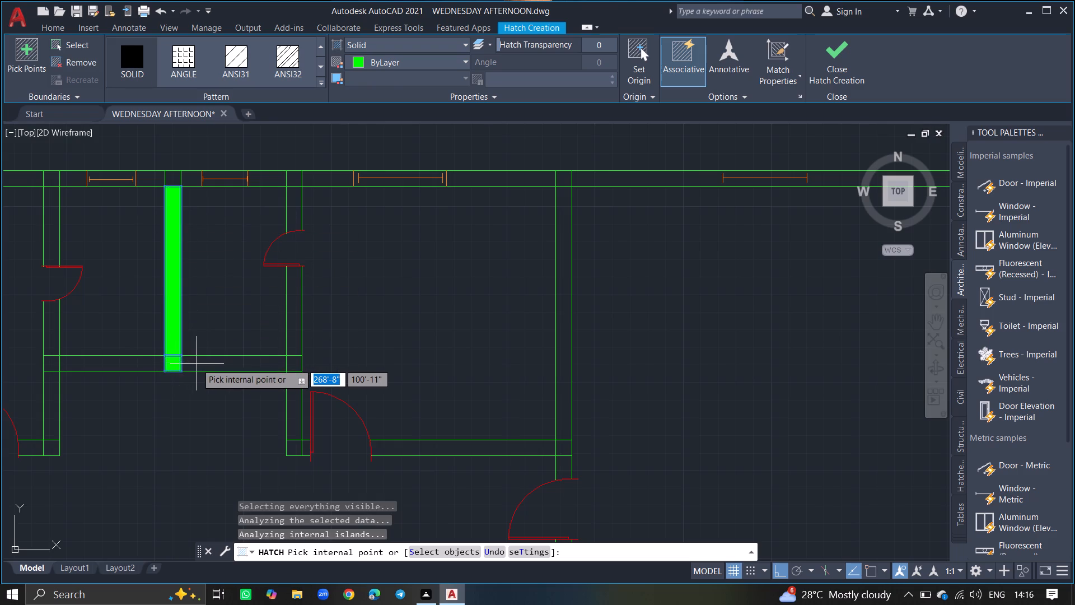
{"action": "left_click", "coordinate": [197, 364]}
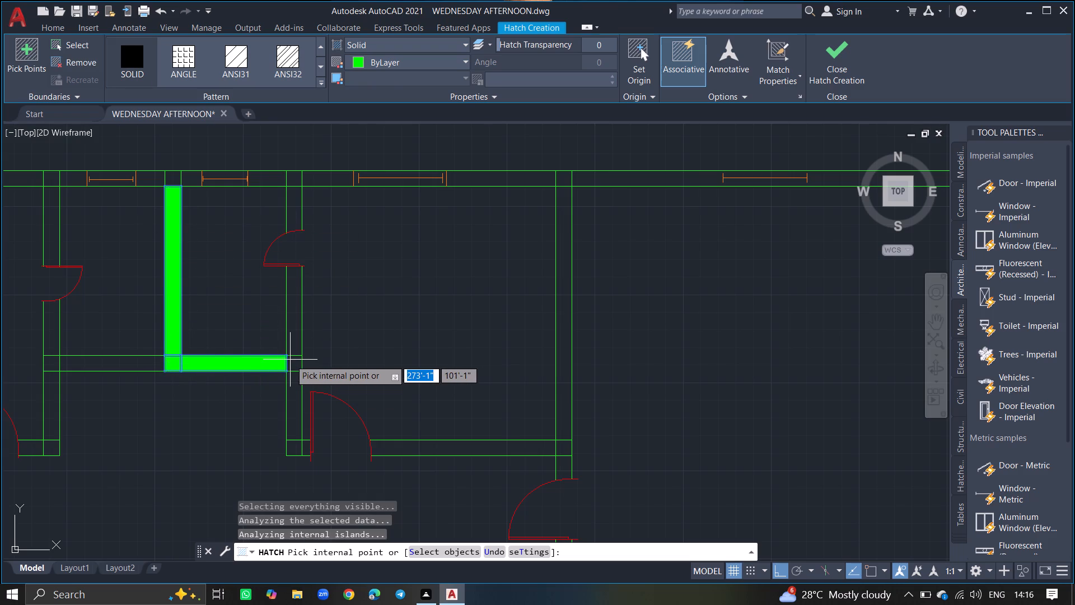
{"action": "left_click", "coordinate": [290, 360]}
{"action": "left_click", "coordinate": [292, 337]}
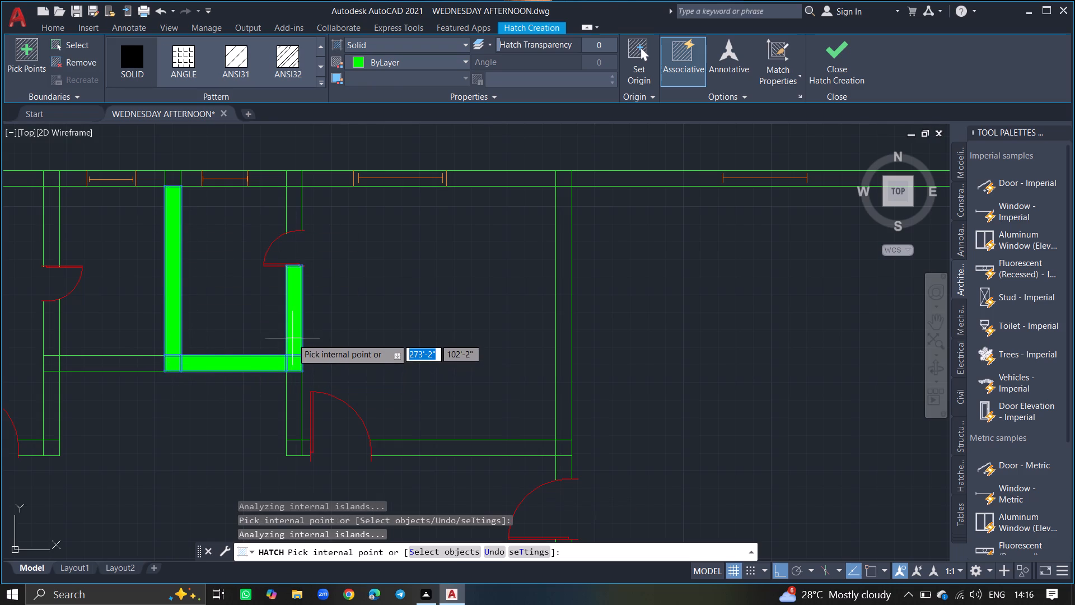
{"action": "left_click", "coordinate": [293, 404]}
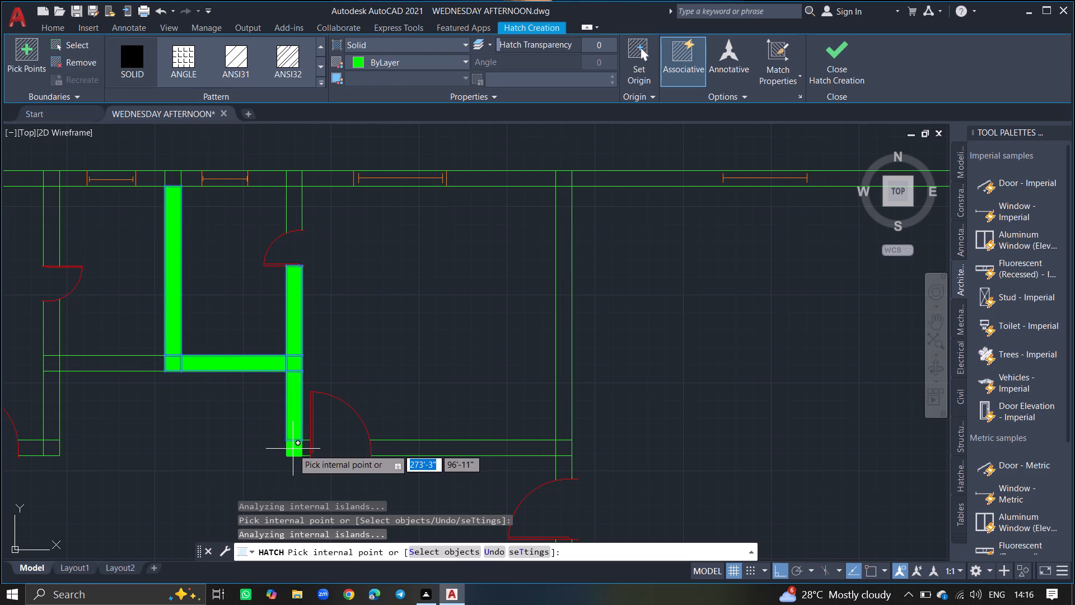
{"action": "left_click_drag", "start_coordinate": [293, 449], "coordinate": [305, 445]}
{"action": "left_click", "coordinate": [305, 445]}
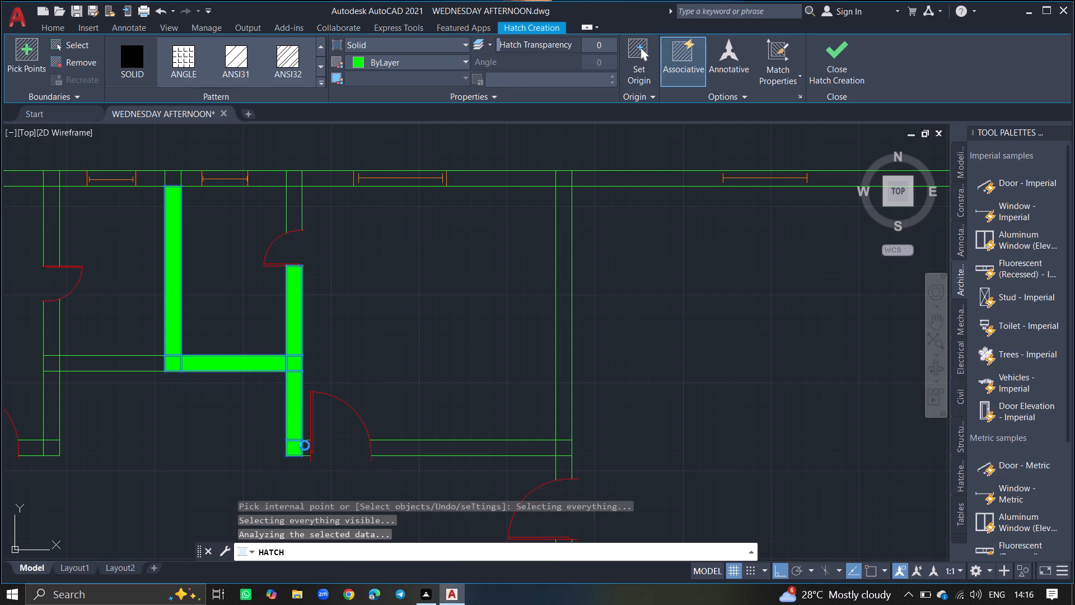
Fill the west small room's south wall and its west wall from the door down to the lower corner, including the stub to the adjacent door.
{"action": "left_click", "coordinate": [153, 365]}
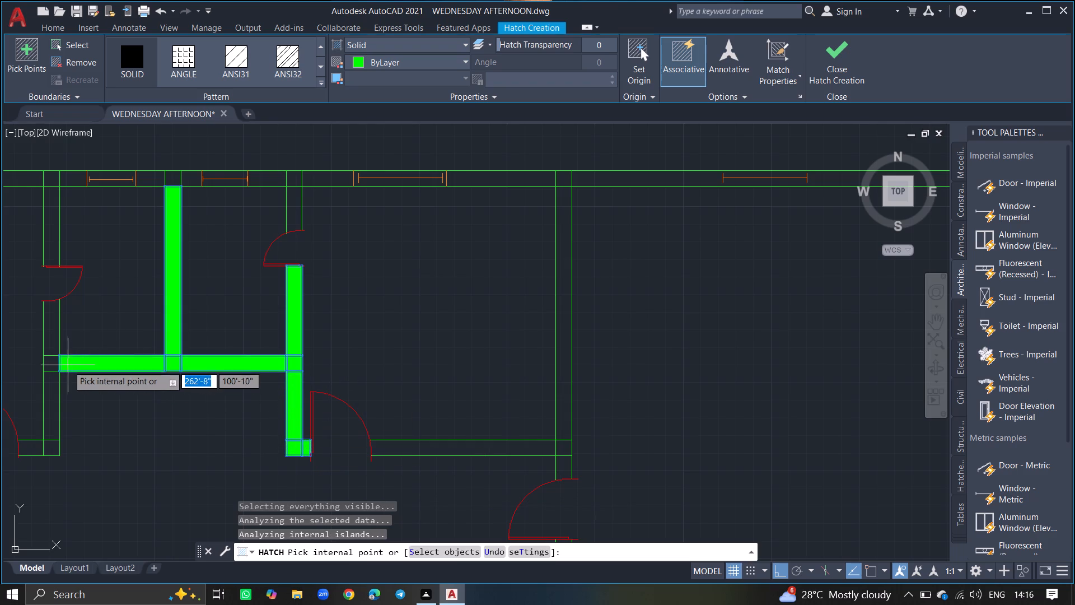
{"action": "left_click", "coordinate": [53, 360]}
{"action": "left_click", "coordinate": [52, 342]}
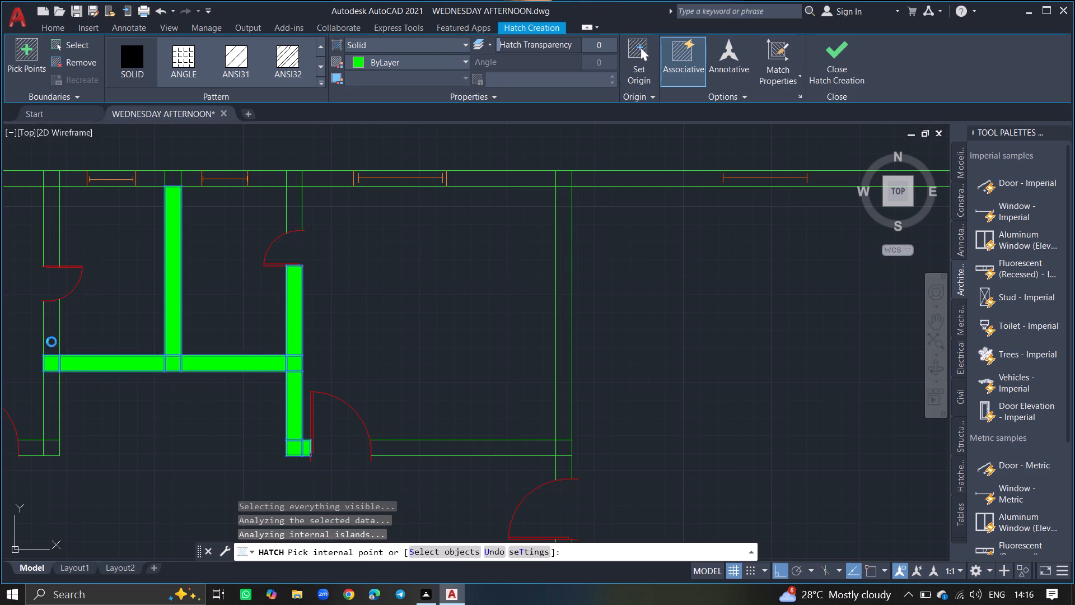
{"action": "left_click", "coordinate": [53, 403]}
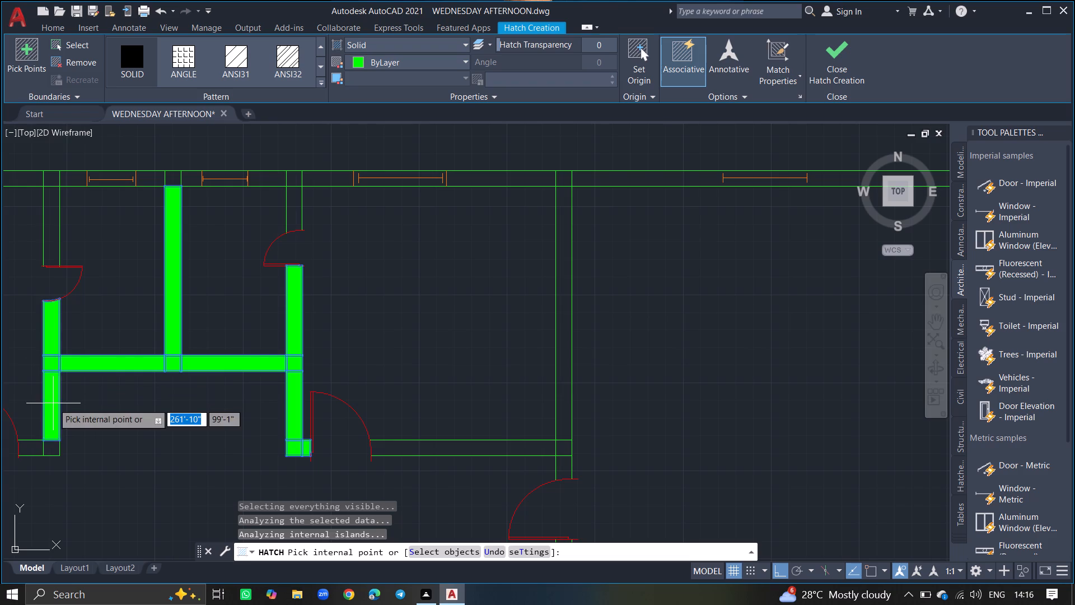
{"action": "left_click", "coordinate": [53, 444]}
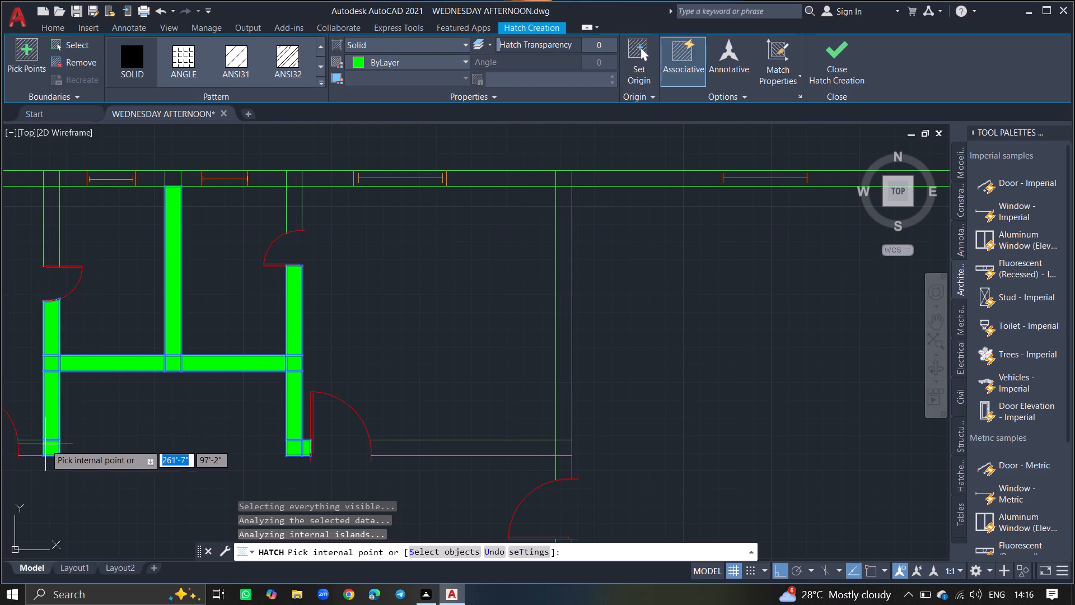
{"action": "left_click", "coordinate": [37, 447]}
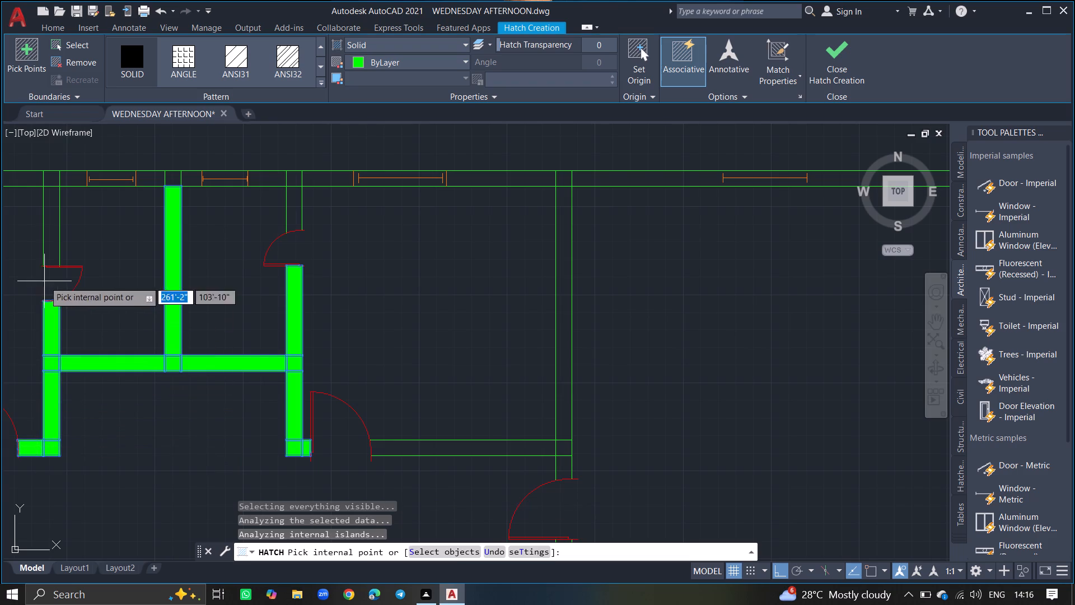
Fill the small rooms' side walls north of their doors and the north wall pieces around the two small windows, up to the east room's window.
{"action": "left_click", "coordinate": [54, 248]}
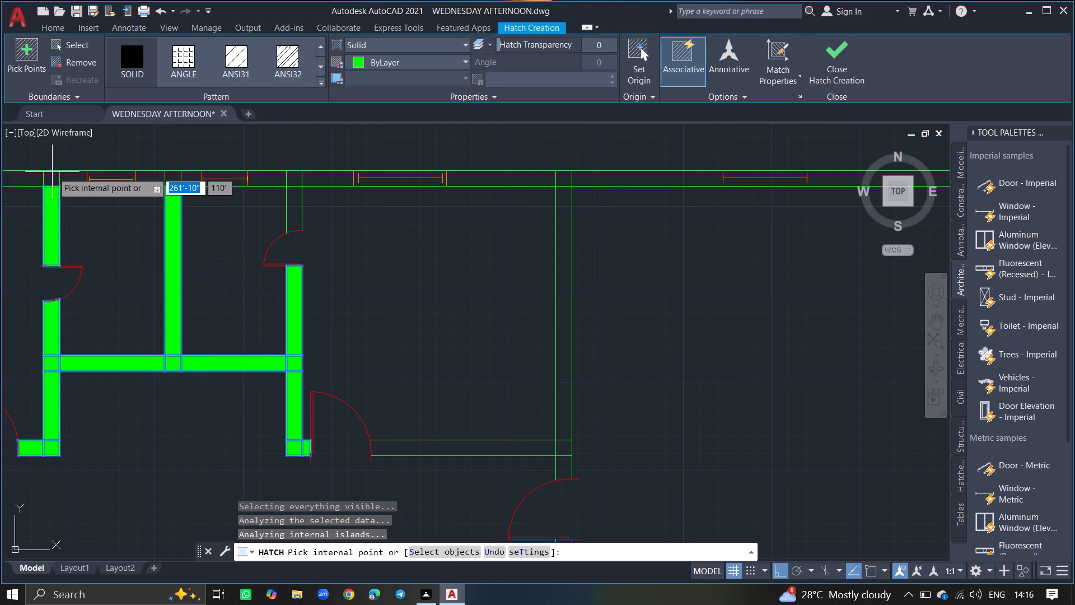
{"action": "left_click", "coordinate": [52, 172]}
{"action": "left_click", "coordinate": [66, 177]}
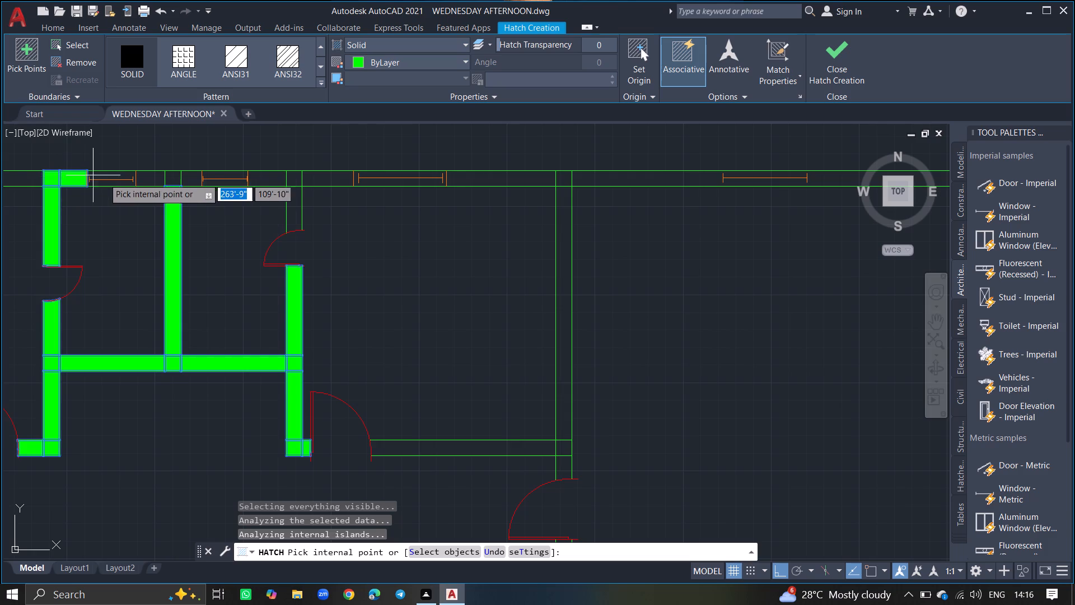
{"action": "left_click", "coordinate": [146, 175]}
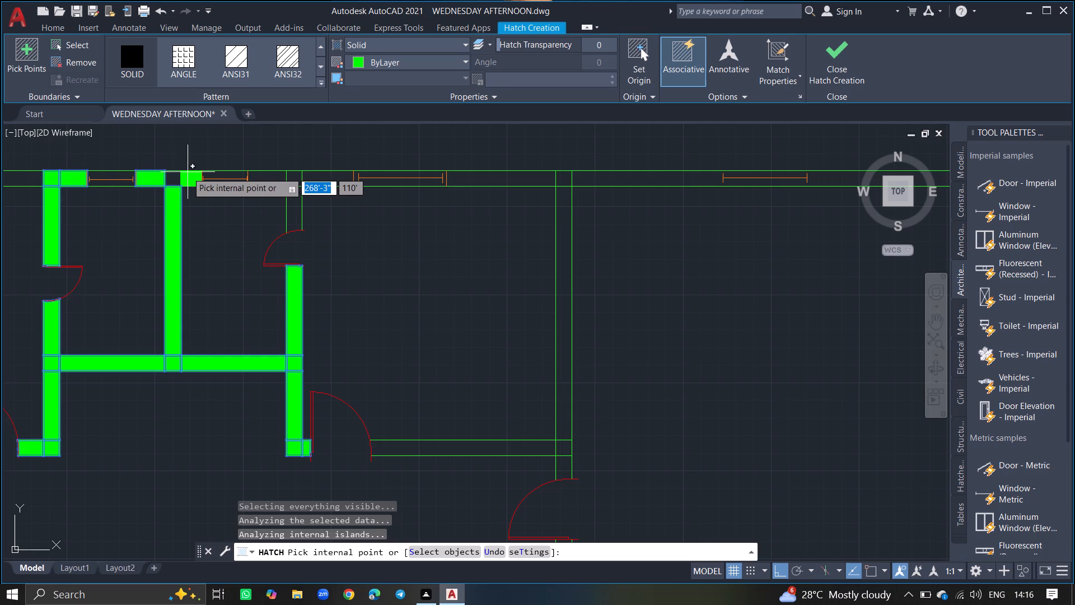
{"action": "left_click", "coordinate": [183, 172]}
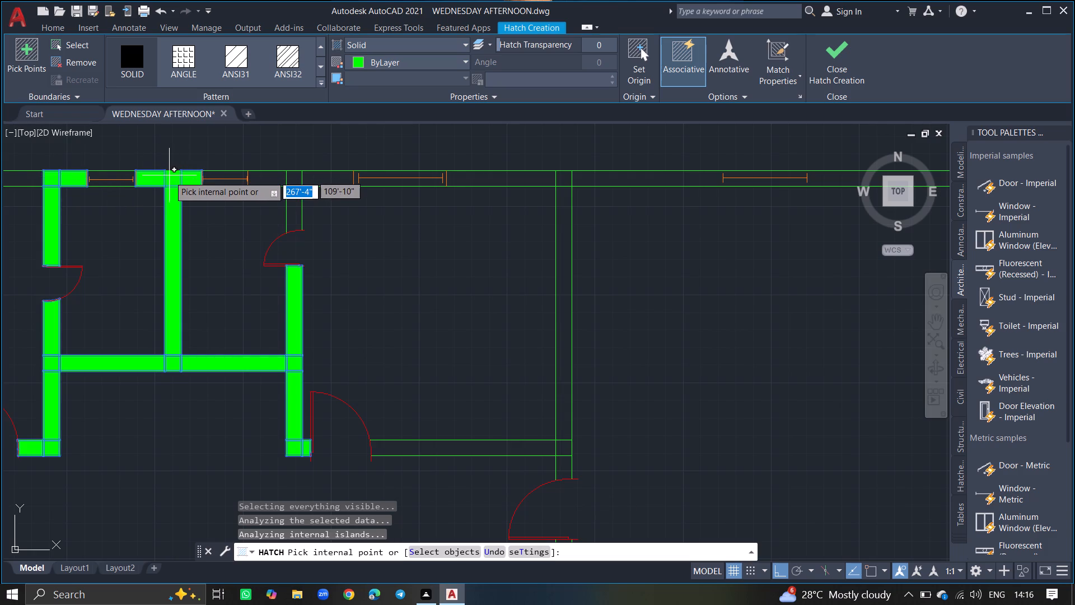
{"action": "left_click", "coordinate": [169, 176]}
{"action": "left_click", "coordinate": [266, 177]}
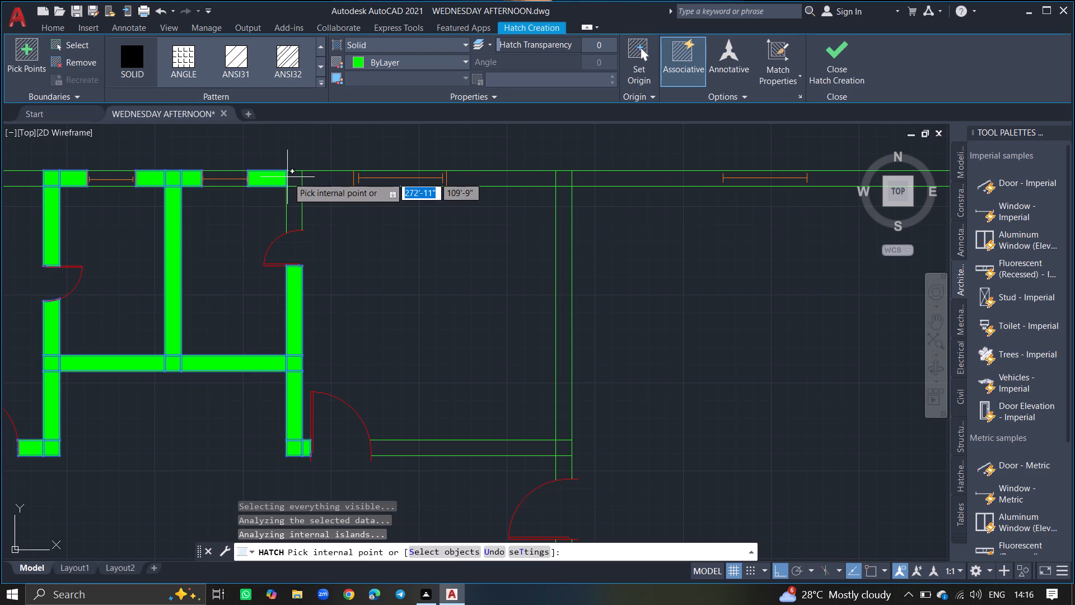
{"action": "left_click", "coordinate": [288, 176]}
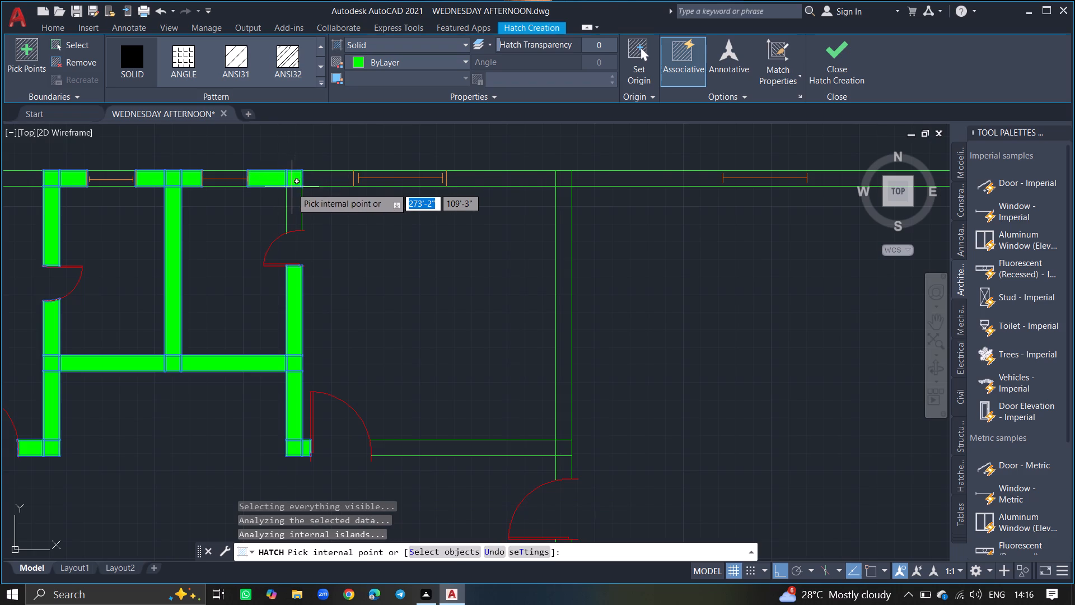
{"action": "left_click", "coordinate": [292, 191]}
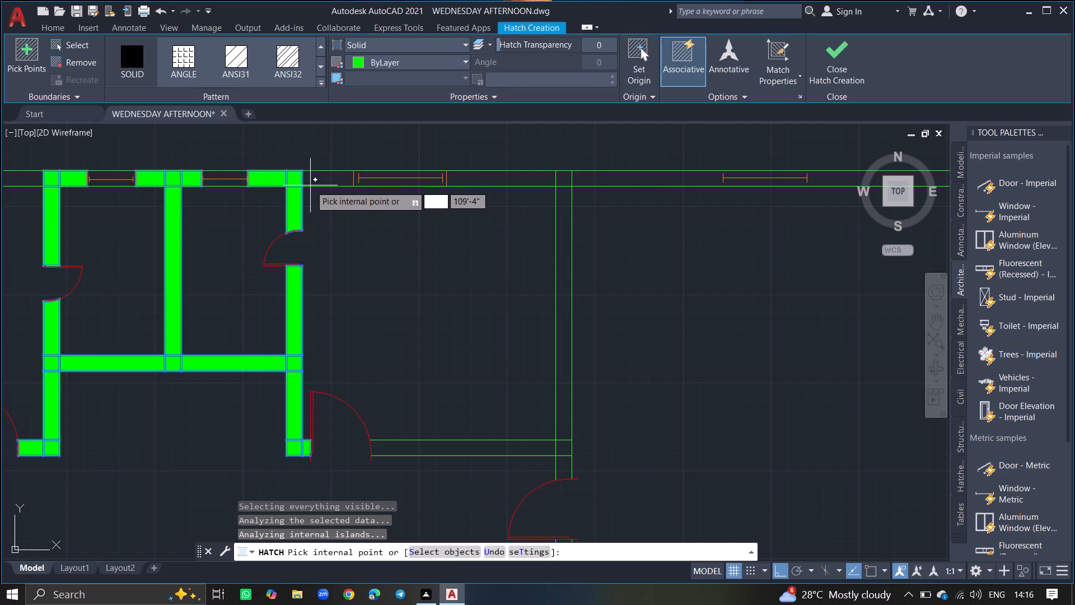
{"action": "left_click", "coordinate": [310, 185]}
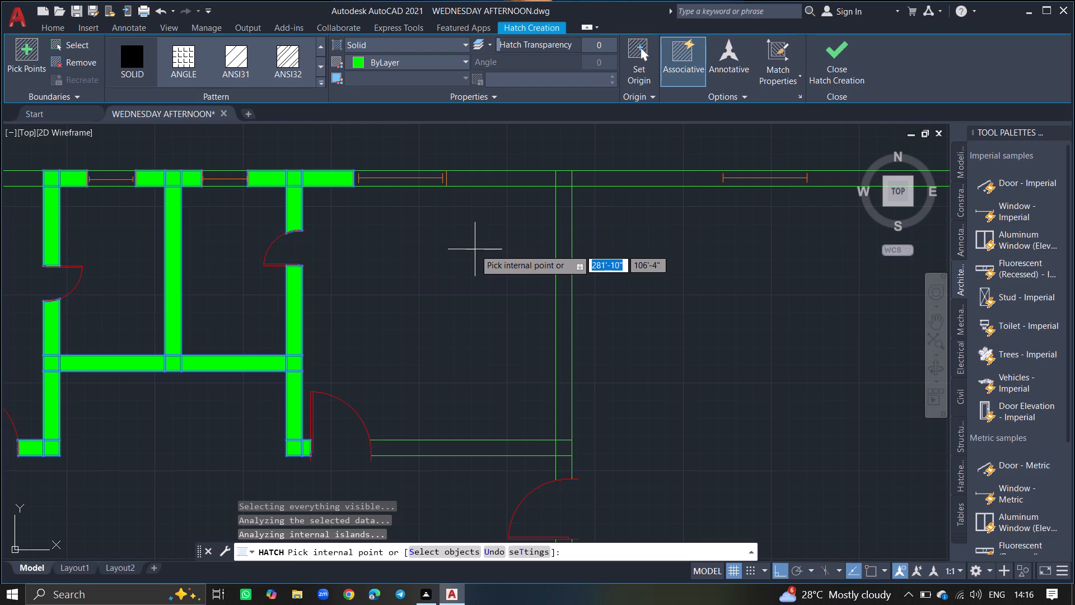
Fill the east room's north wall east of its window, its east wall down to the door below, and its south wall.
{"action": "left_click", "coordinate": [475, 175]}
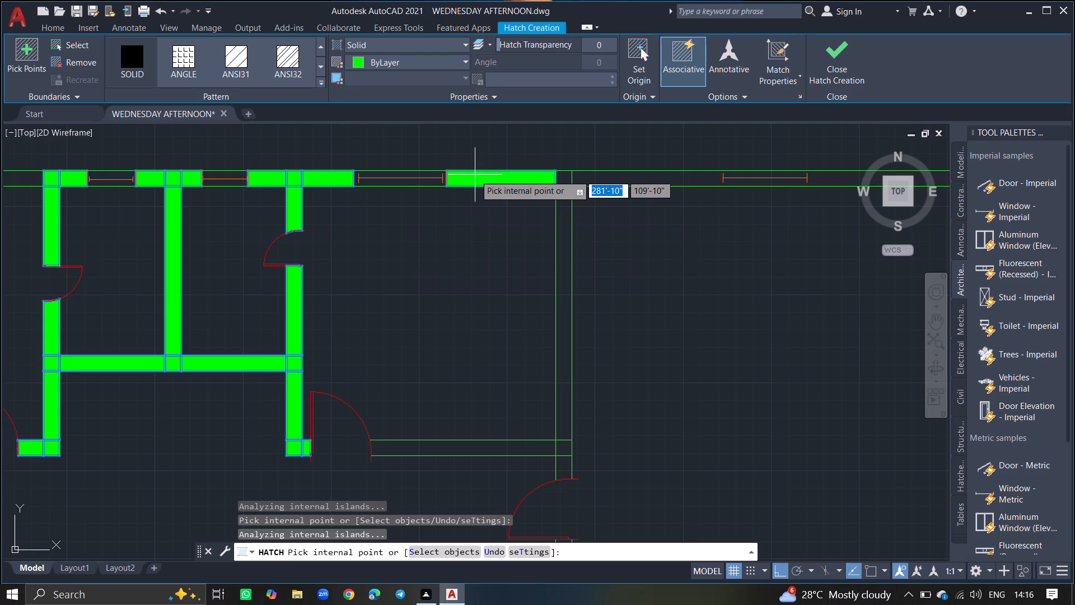
{"action": "left_click", "coordinate": [558, 178]}
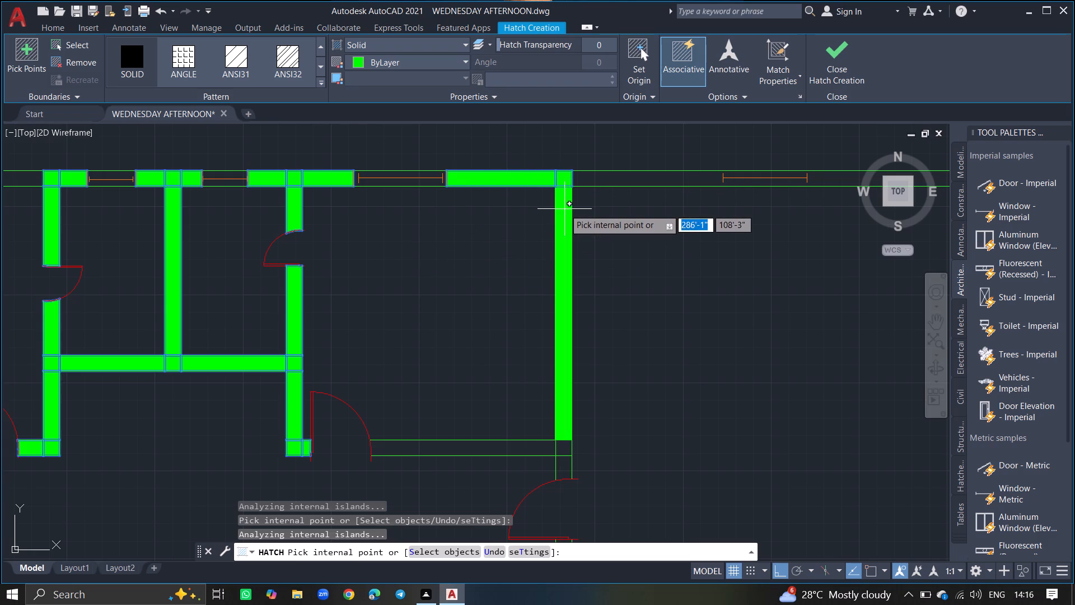
{"action": "left_click", "coordinate": [564, 209]}
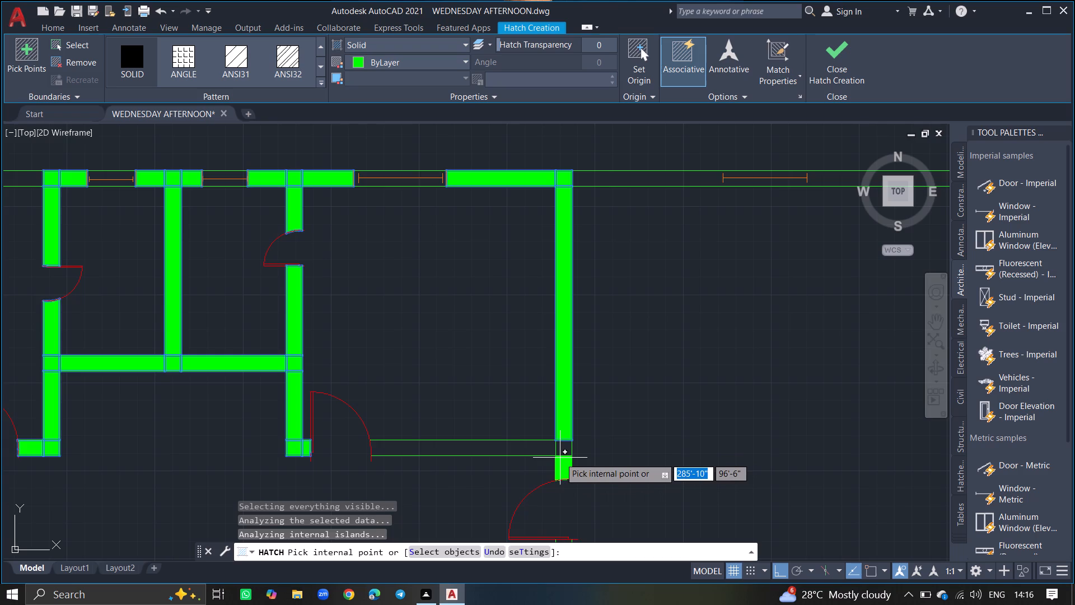
{"action": "left_click", "coordinate": [560, 458]}
{"action": "left_click", "coordinate": [560, 449]}
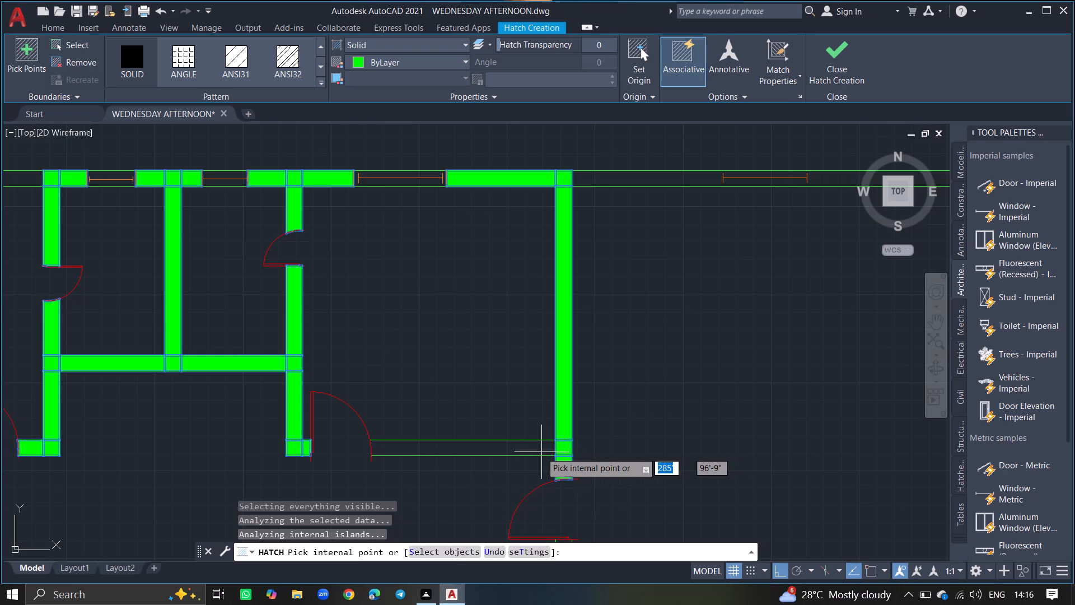
{"action": "left_click", "coordinate": [541, 452]}
Fill the northwest room's north wall on both sides of its window, the northwest corner, and its west wall.
{"action": "scroll", "coordinate": [522, 365], "scroll_direction": "down", "scroll_amount": 5, "text": "ctrl"}
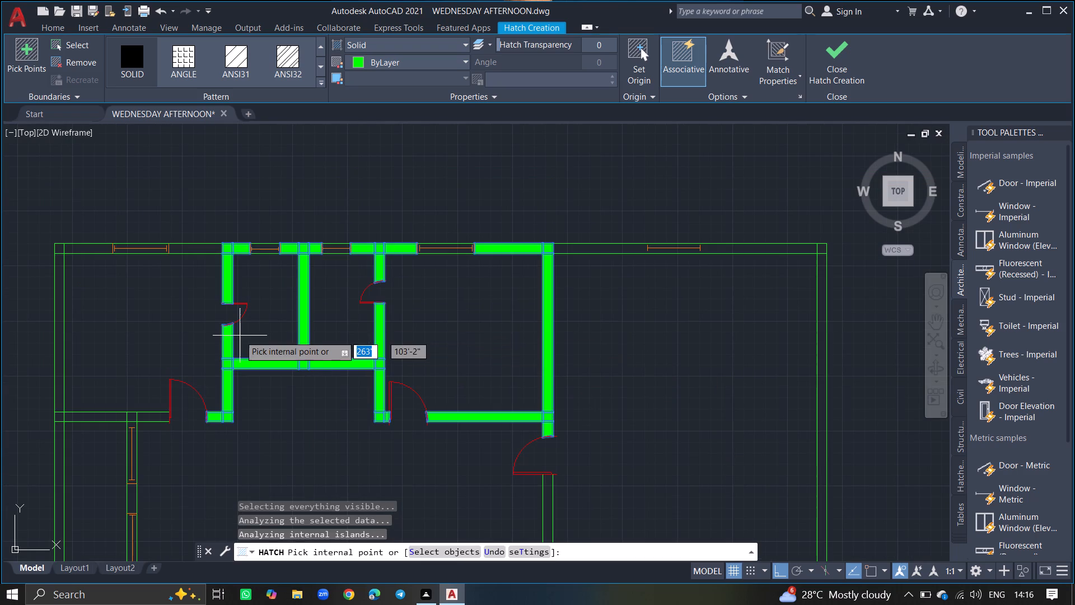
{"action": "left_click", "coordinate": [194, 245]}
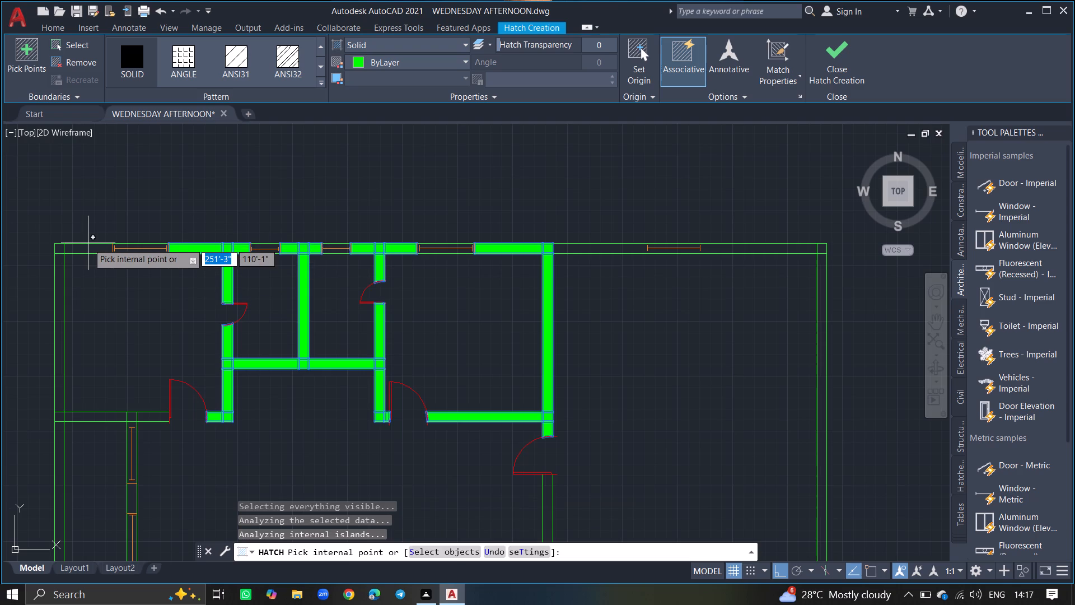
{"action": "left_click", "coordinate": [81, 247]}
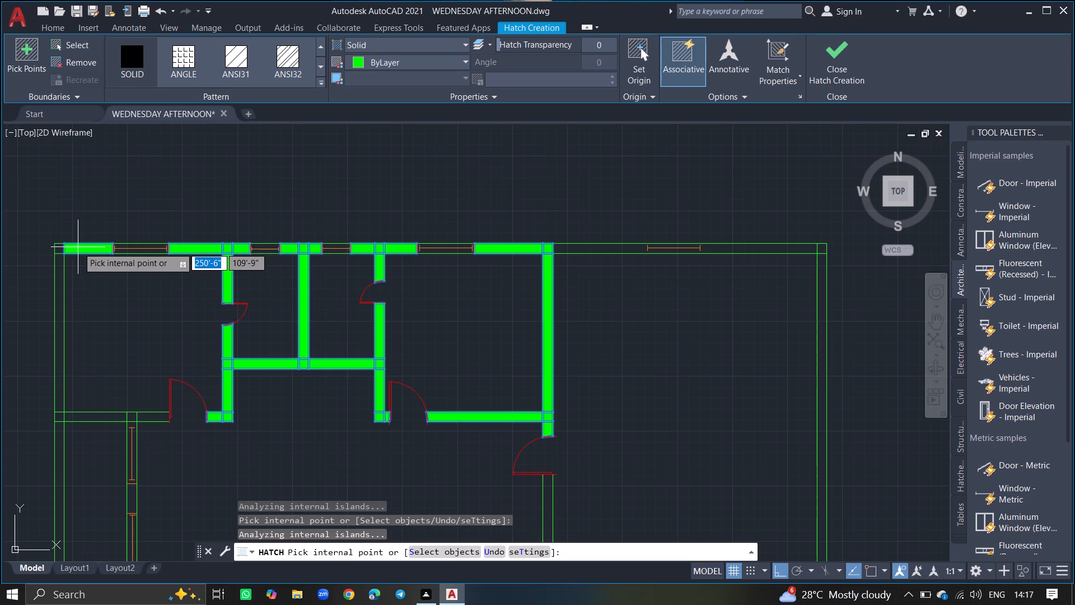
{"action": "left_click", "coordinate": [58, 247]}
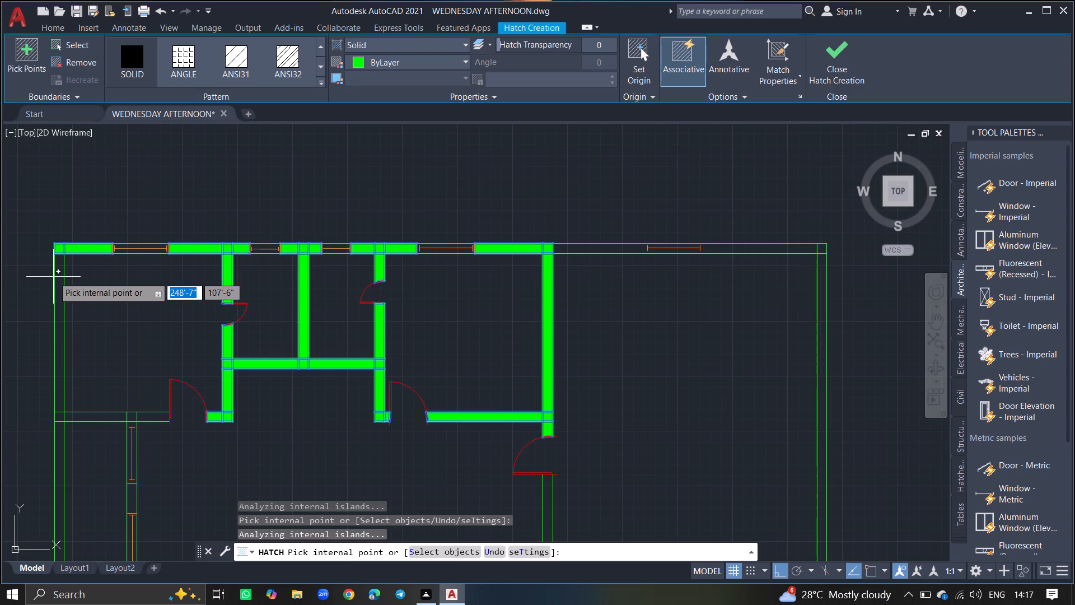
{"action": "left_click", "coordinate": [59, 277]}
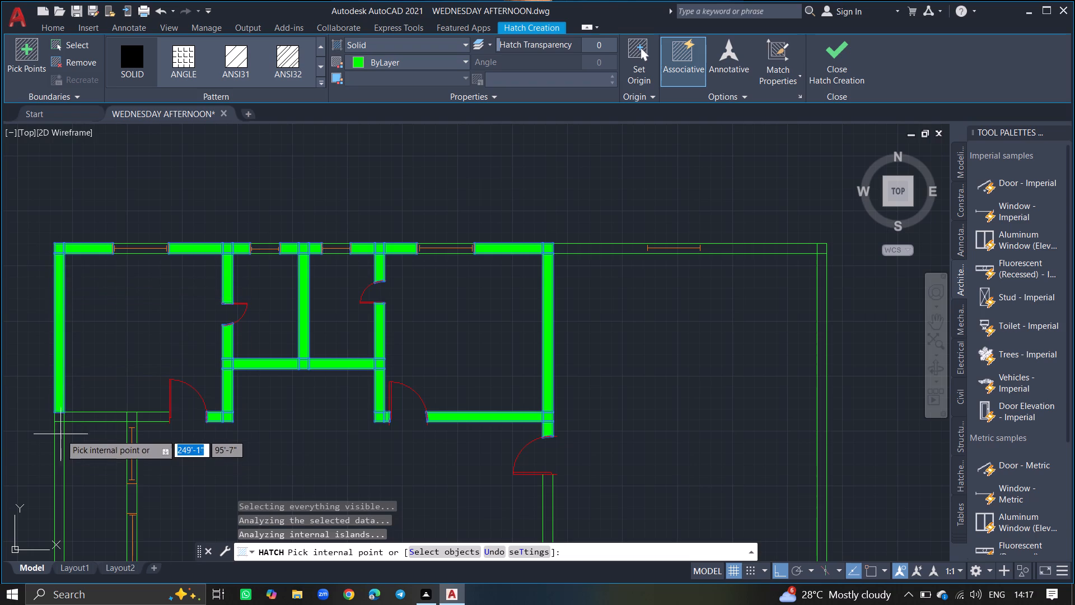
Fill the northwest room's south wall from its west end to the door, including the junction with the windowed wall below.
{"action": "left_click", "coordinate": [68, 413]}
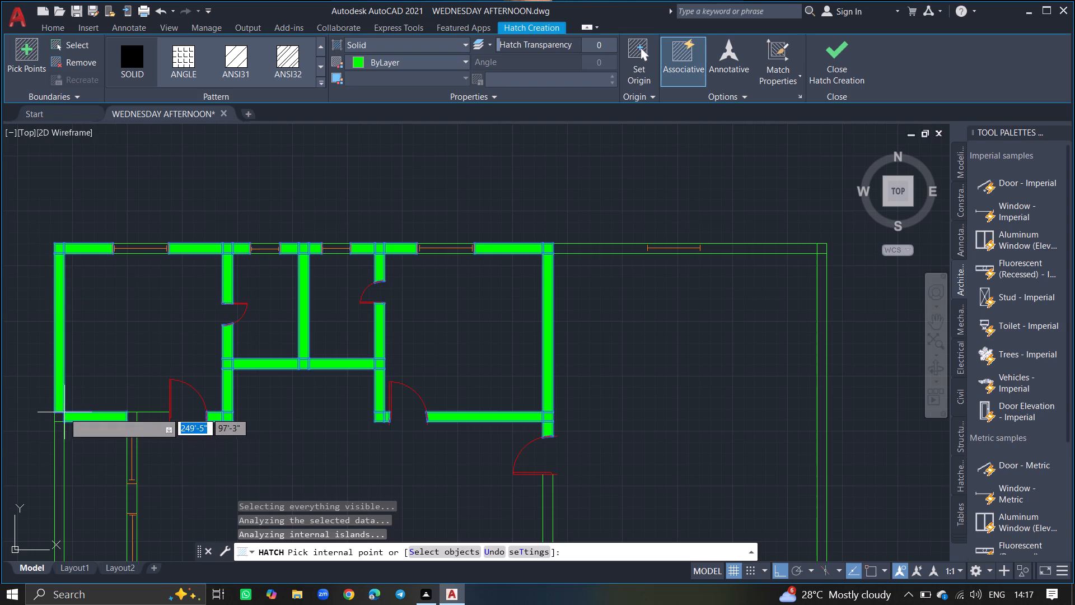
{"action": "left_click", "coordinate": [57, 412]}
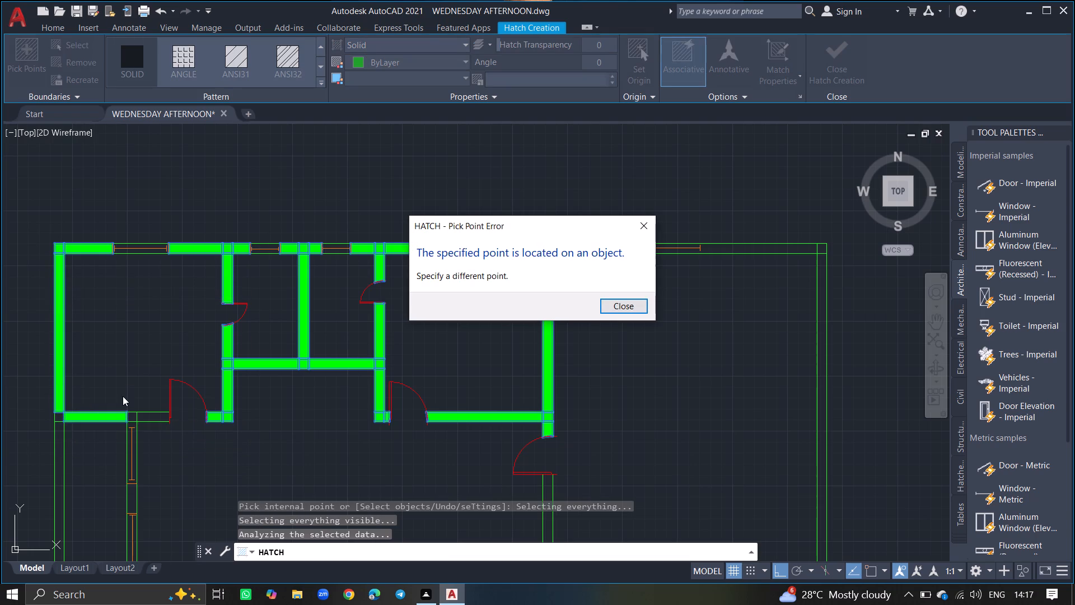
{"action": "left_click", "coordinate": [609, 306]}
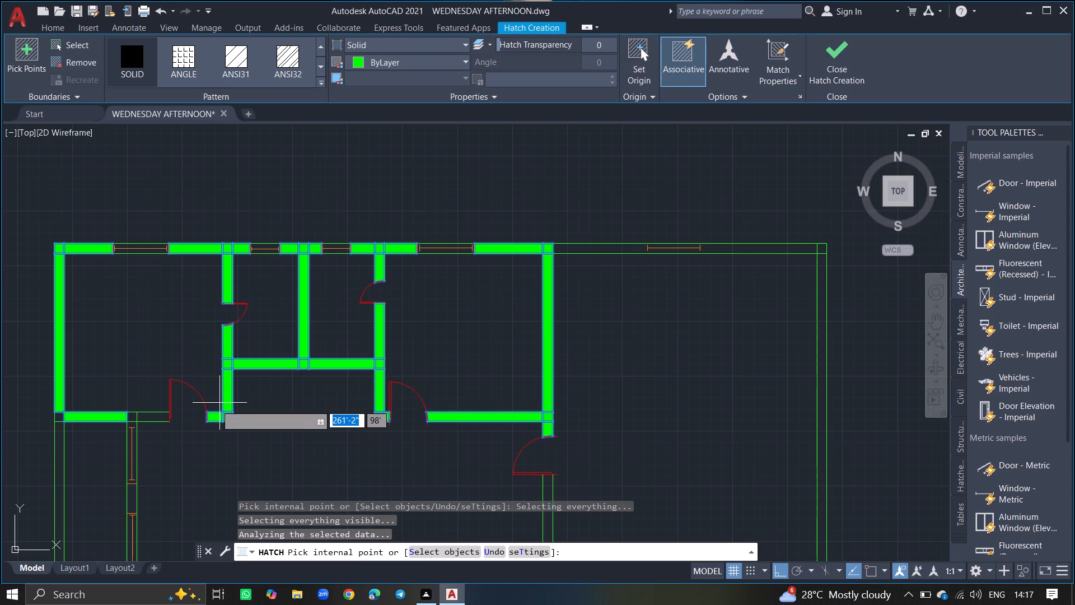
{"action": "scroll", "coordinate": [124, 419], "scroll_direction": "up", "scroll_amount": 5, "text": "ctrl"}
{"action": "left_click", "coordinate": [155, 419]}
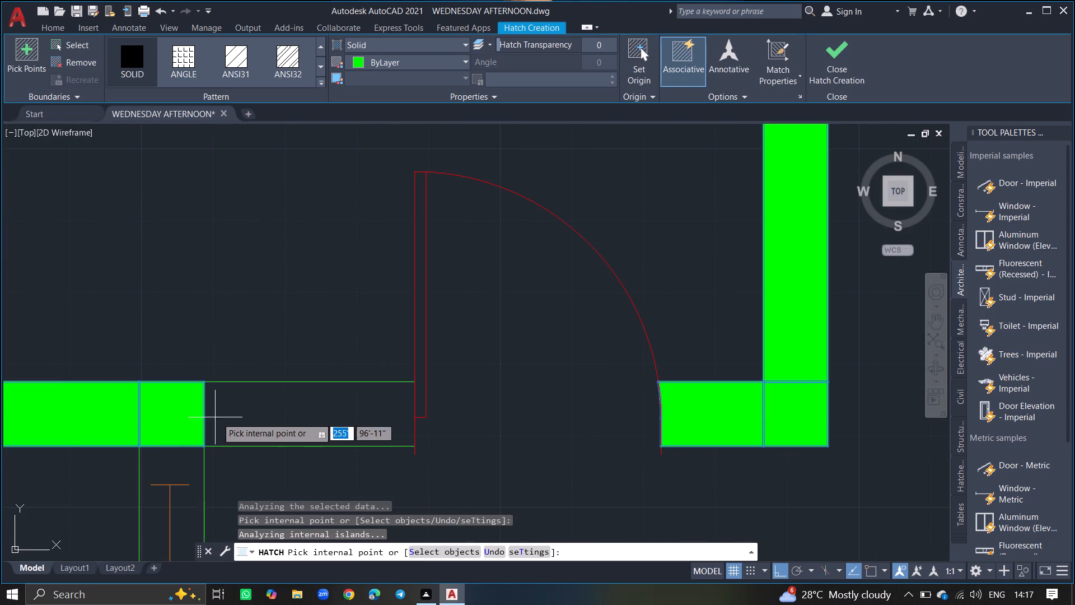
{"action": "left_click", "coordinate": [254, 410]}
{"action": "scroll", "coordinate": [254, 410], "scroll_direction": "down", "scroll_amount": 7, "text": "ctrl"}
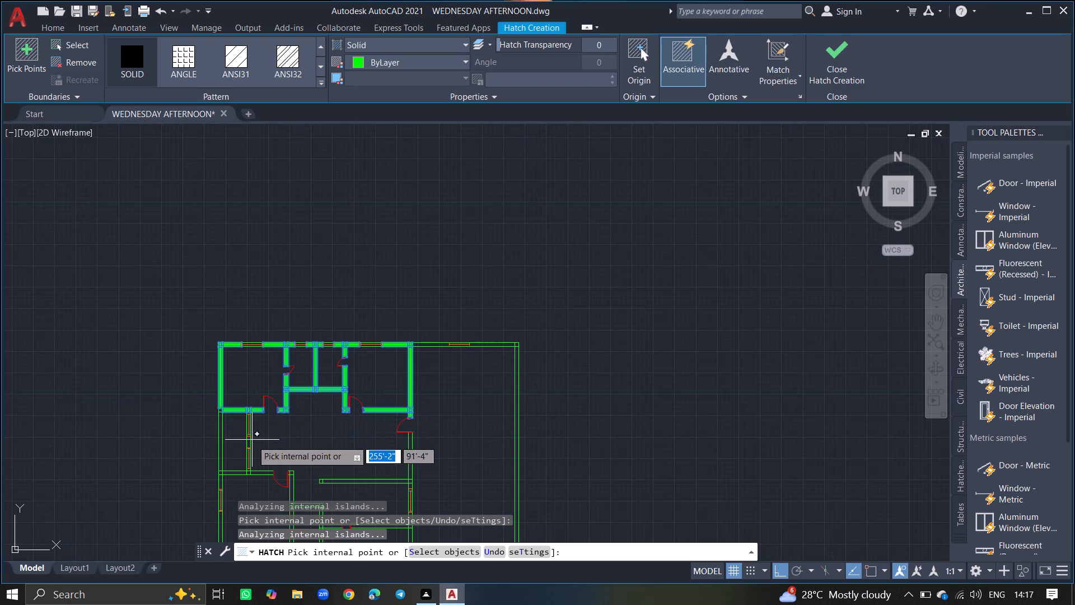
Fill the pier between the windowed wall's two windows, and the west wall from the northwest room down to the southwest room's window.
{"action": "scroll", "coordinate": [248, 444], "scroll_direction": "up", "scroll_amount": 8, "text": "ctrl"}
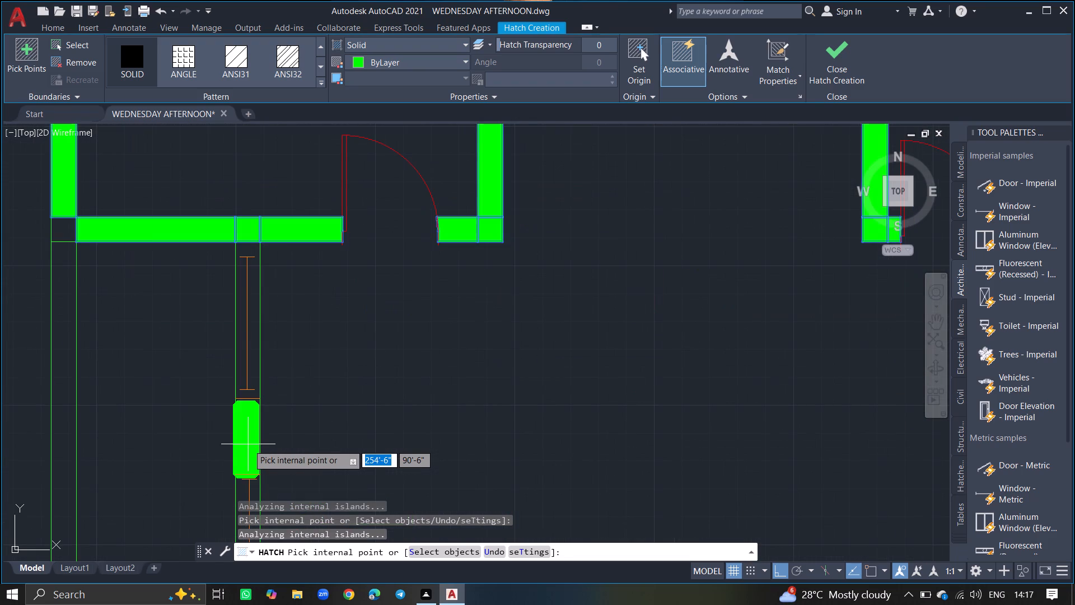
{"action": "left_click", "coordinate": [248, 444]}
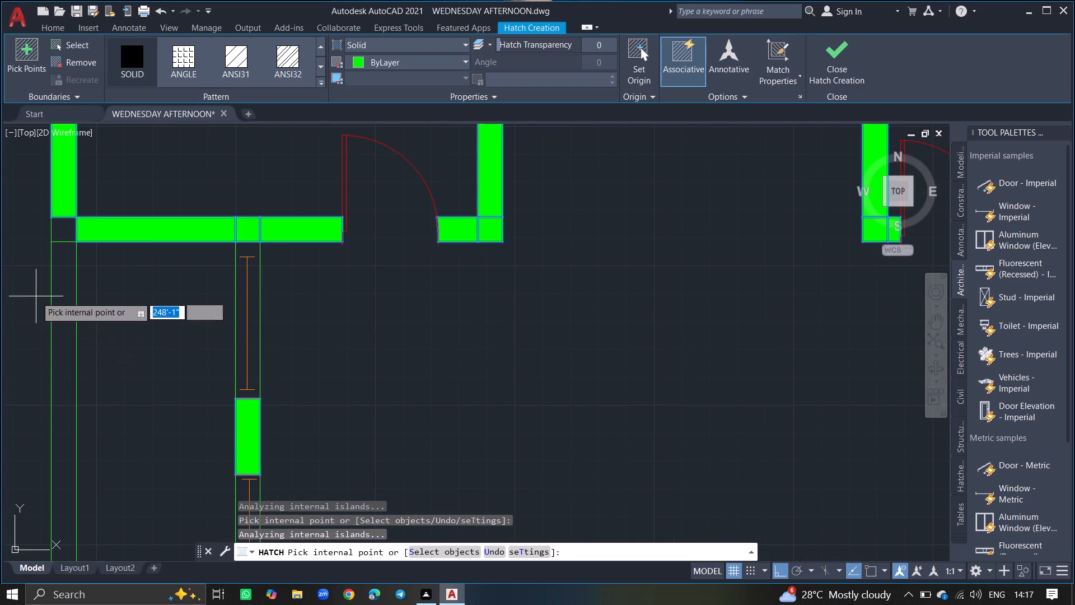
{"action": "left_click", "coordinate": [58, 241]}
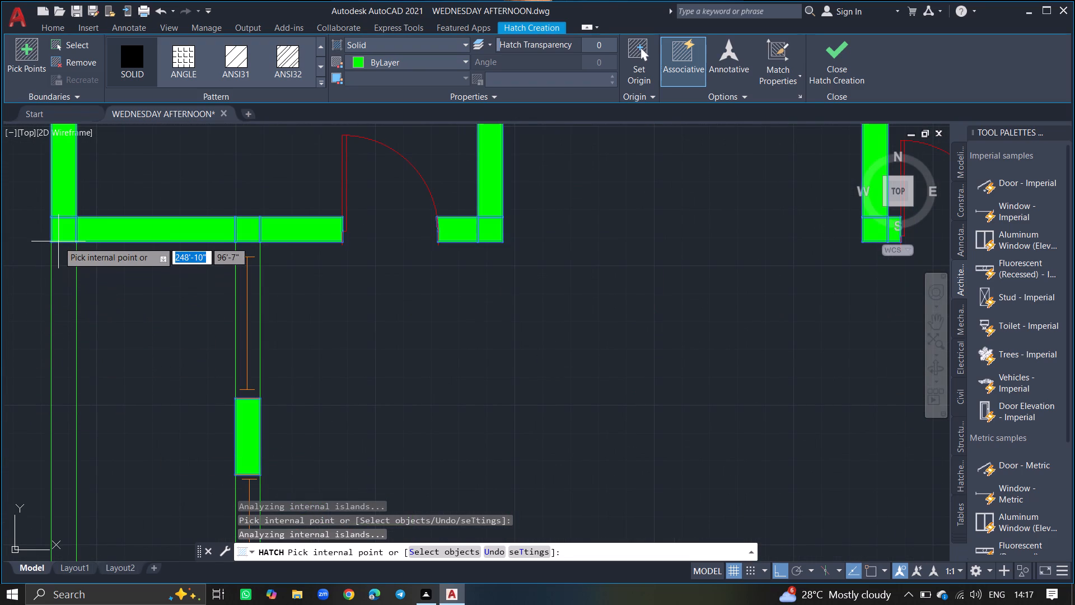
{"action": "left_click", "coordinate": [58, 253]}
{"action": "scroll", "coordinate": [58, 253], "scroll_direction": "down", "scroll_amount": 3, "text": "ctrl"}
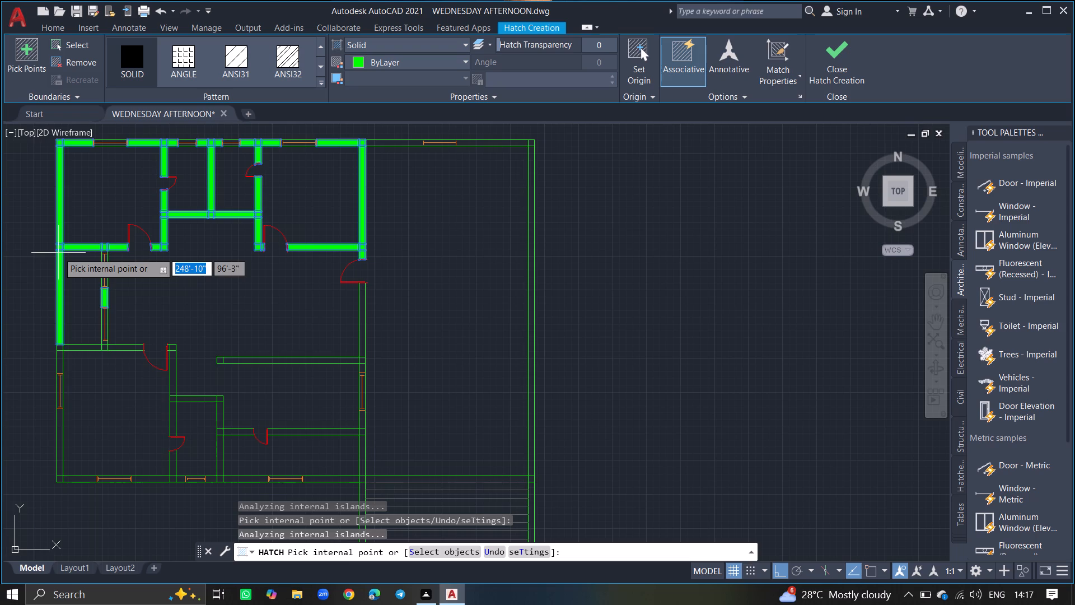
{"action": "scroll", "coordinate": [57, 371], "scroll_direction": "up", "scroll_amount": 7, "text": "ctrl"}
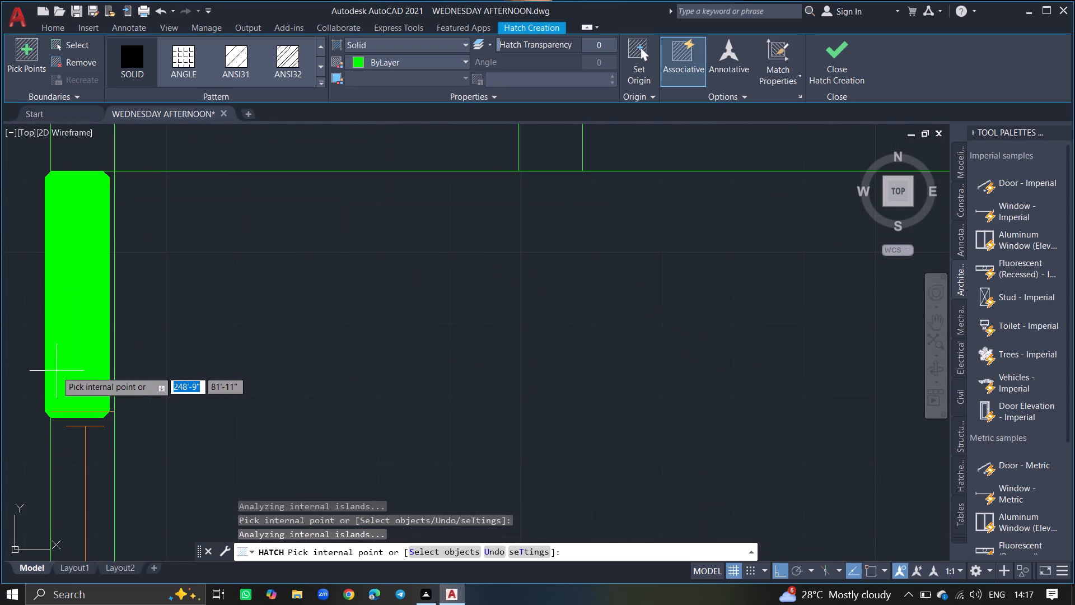
{"action": "left_click", "coordinate": [63, 365]}
{"action": "scroll", "coordinate": [63, 365], "scroll_direction": "down", "scroll_amount": 2, "text": "ctrl"}
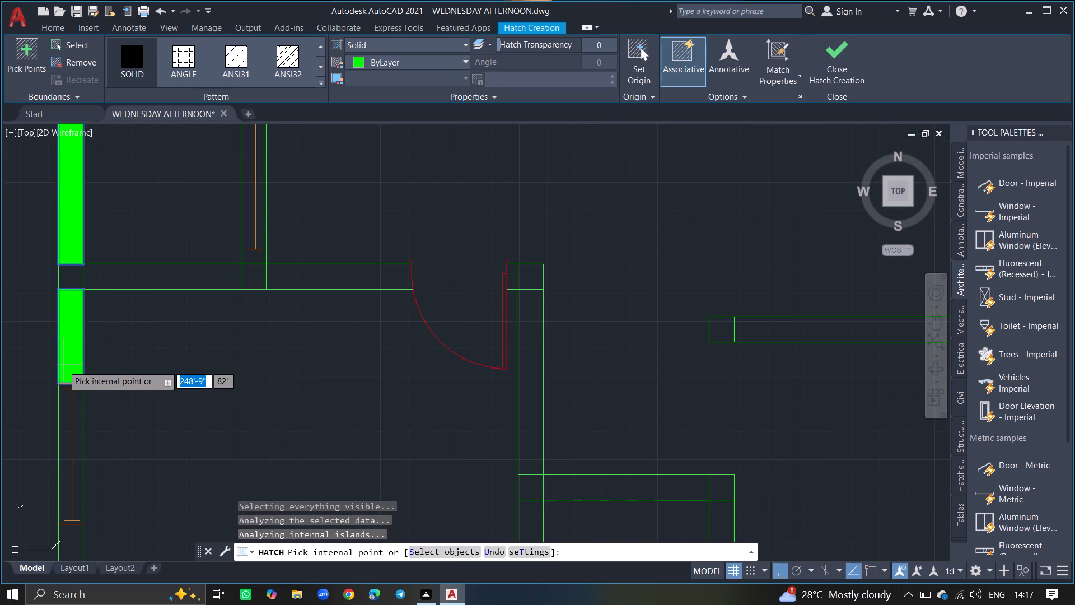
{"action": "left_click", "coordinate": [71, 285]}
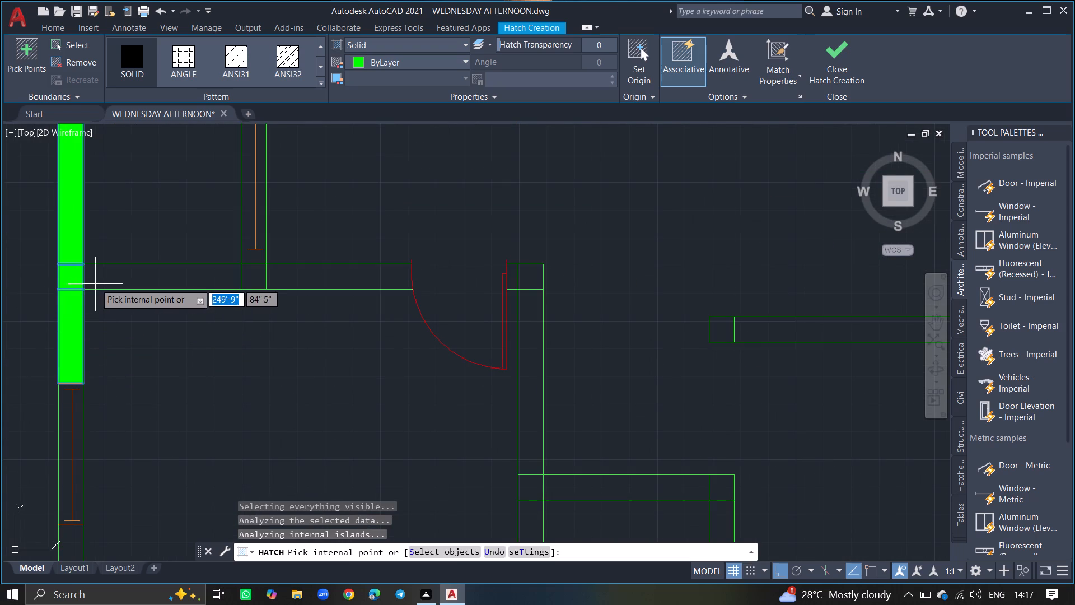
Fill the southwest room's north wall on both sides of its door, and its east wall down to the small room's corner.
{"action": "left_click", "coordinate": [95, 283]}
{"action": "scroll", "coordinate": [95, 283], "scroll_direction": "down", "scroll_amount": 2, "text": "ctrl"}
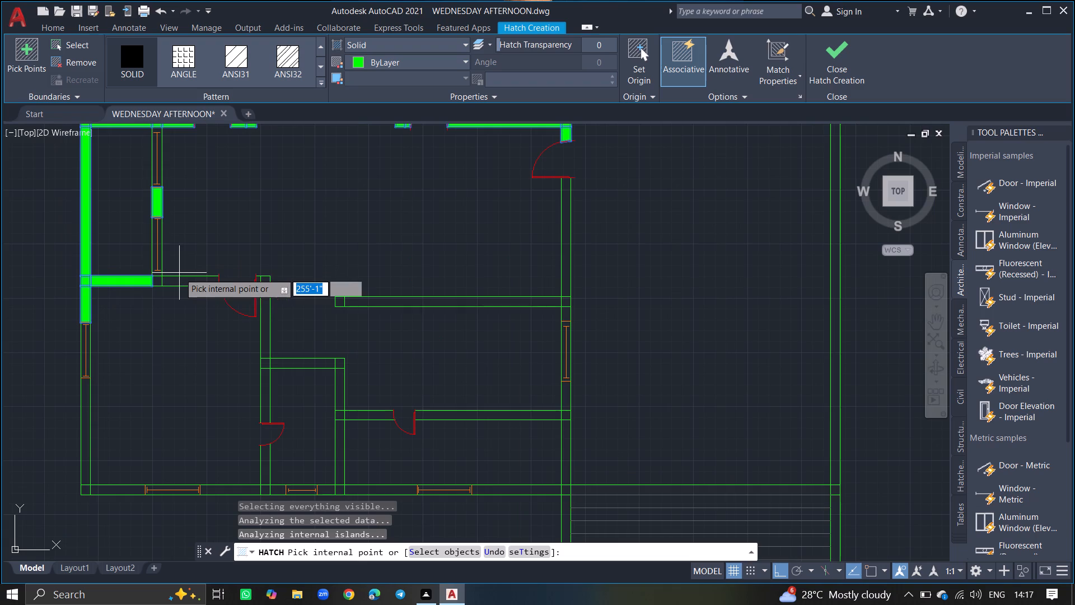
{"action": "scroll", "coordinate": [188, 291], "scroll_direction": "up", "scroll_amount": 4, "text": "ctrl"}
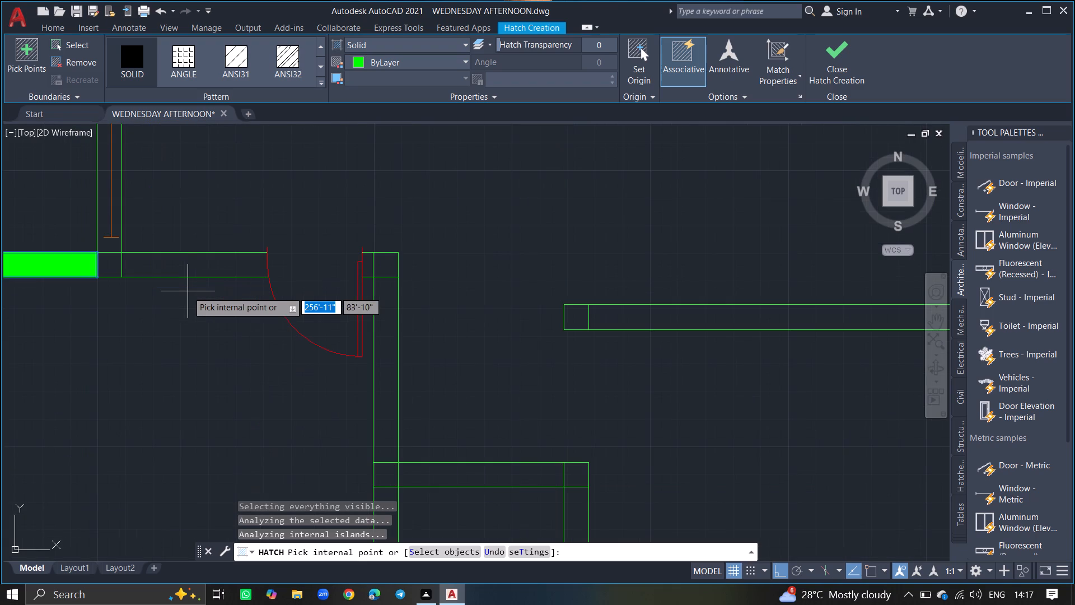
{"action": "left_click", "coordinate": [186, 267]}
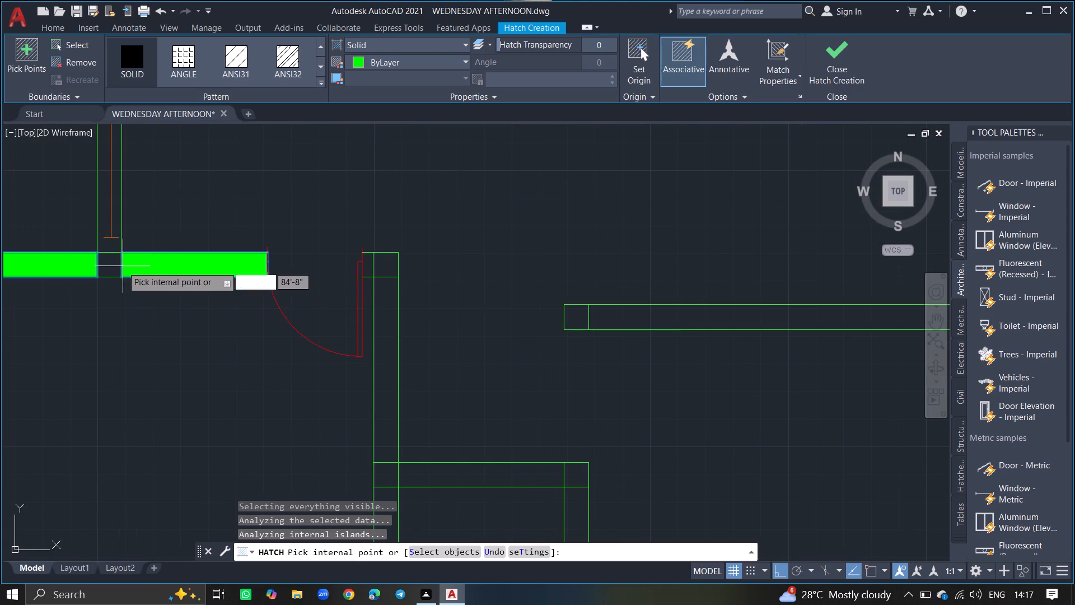
{"action": "left_click", "coordinate": [114, 269]}
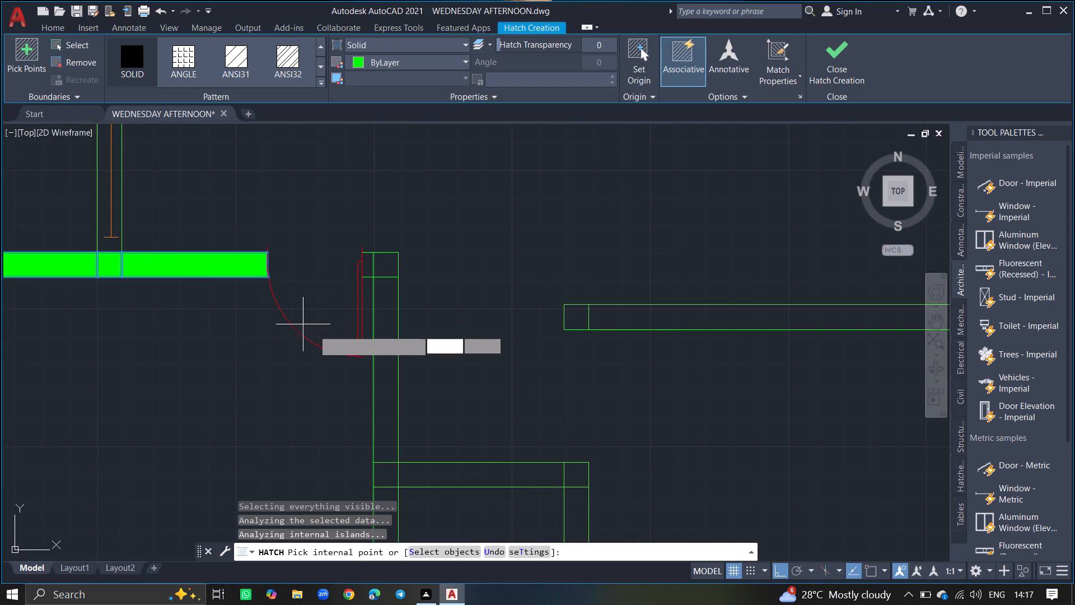
{"action": "left_click", "coordinate": [382, 328]}
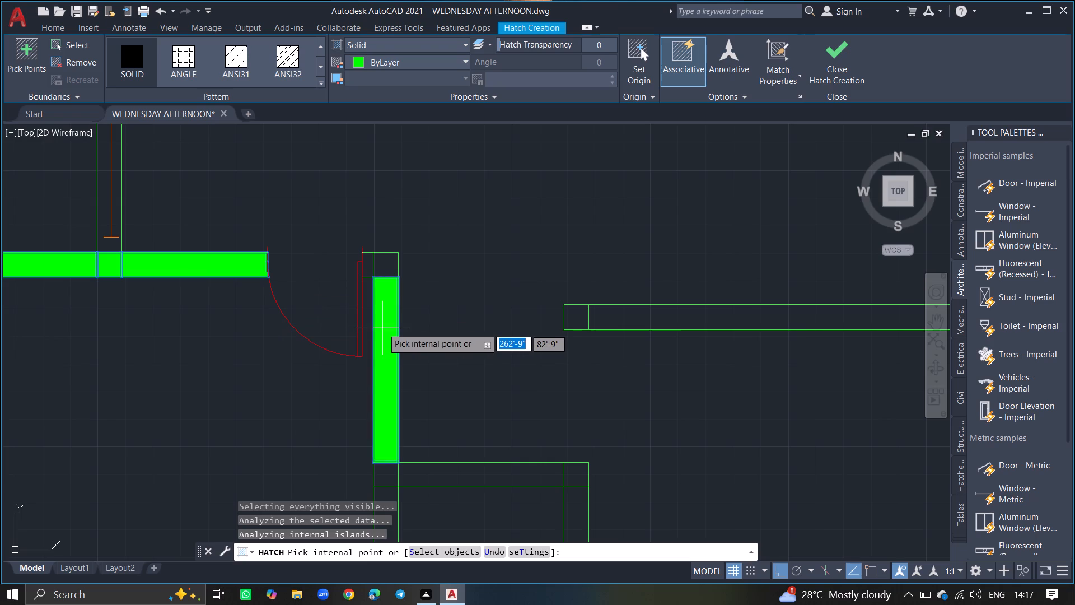
{"action": "left_click", "coordinate": [390, 274]}
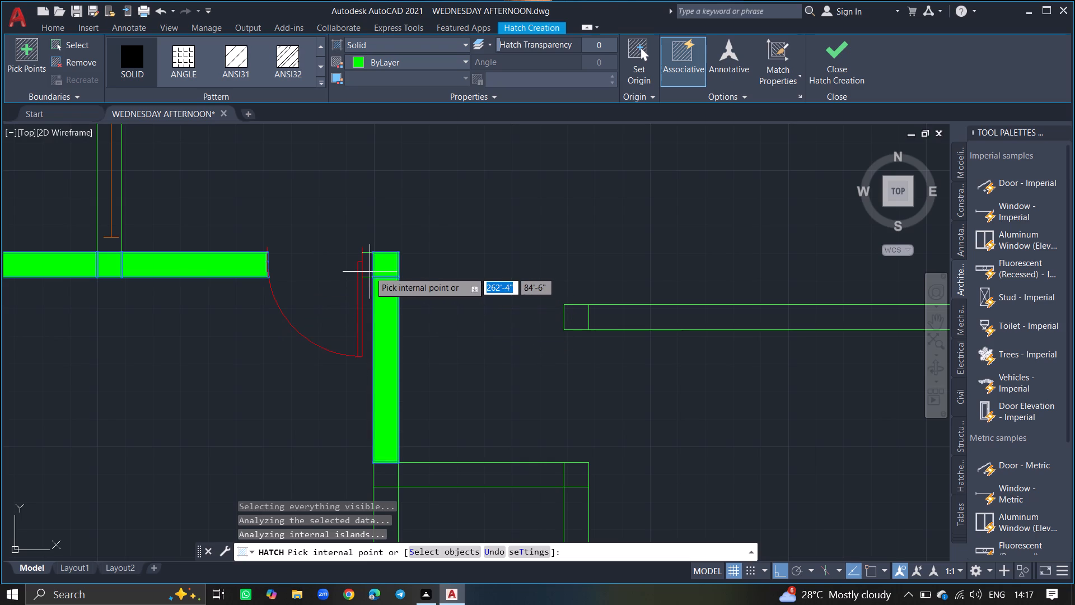
{"action": "left_click", "coordinate": [370, 272]}
Fill the southwest room's east wall south of the small room's door, its south wall around the window, and its west wall up to the window.
{"action": "scroll", "coordinate": [370, 272], "scroll_direction": "down", "scroll_amount": 5, "text": "ctrl"}
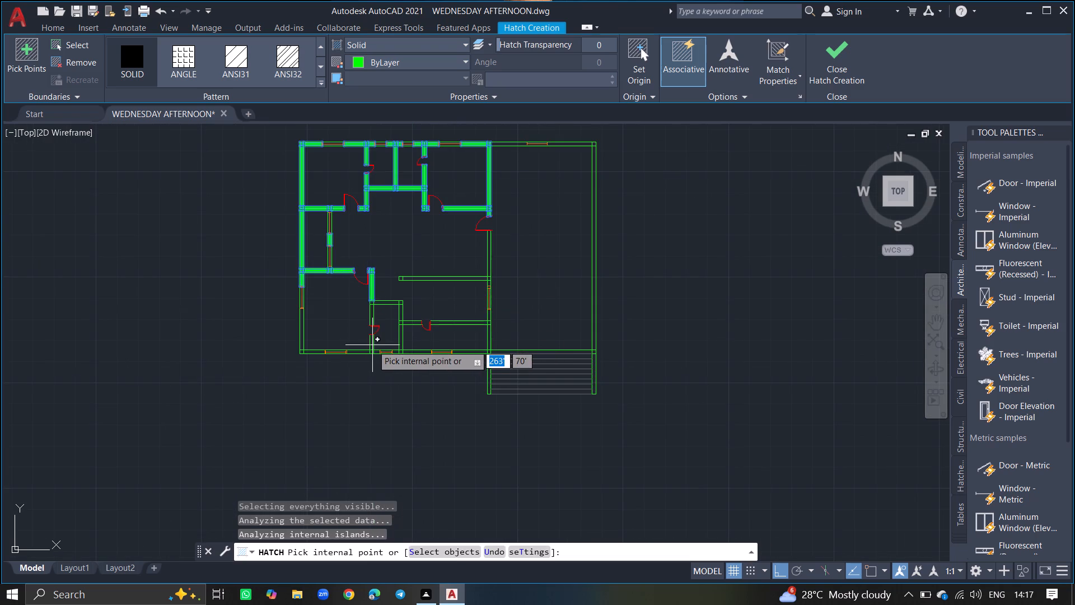
{"action": "scroll", "coordinate": [372, 345], "scroll_direction": "up", "scroll_amount": 4, "text": "ctrl"}
{"action": "left_click", "coordinate": [372, 345]}
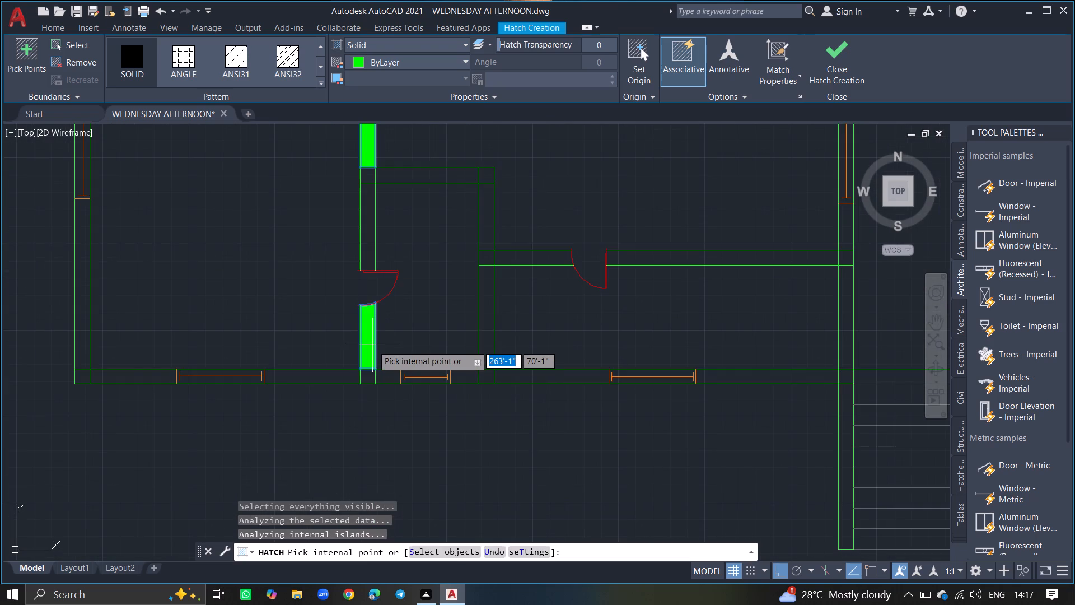
{"action": "left_click", "coordinate": [367, 375]}
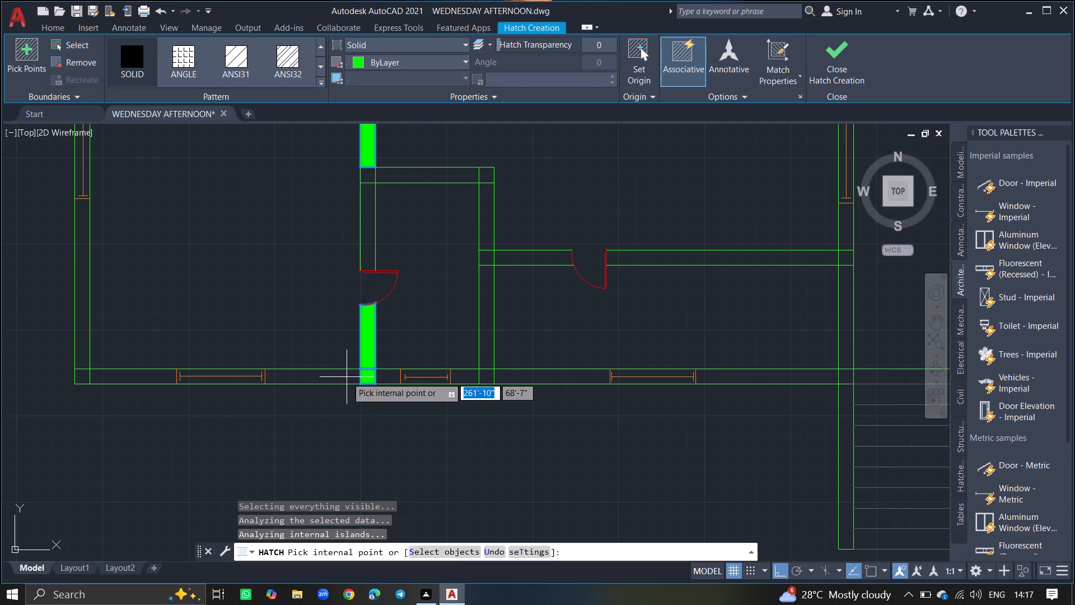
{"action": "left_click", "coordinate": [345, 377]}
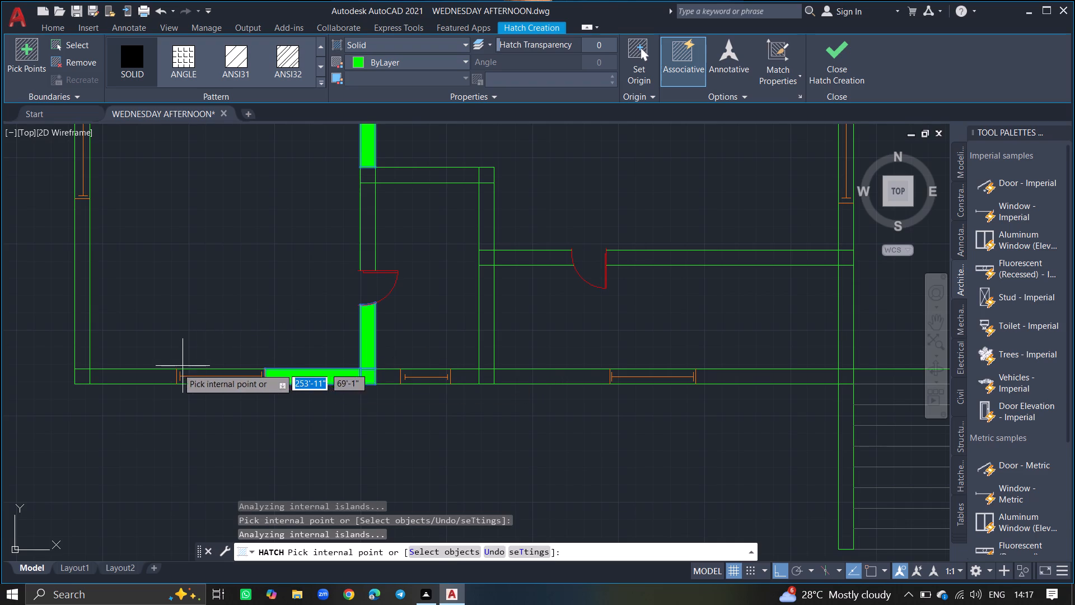
{"action": "left_click", "coordinate": [160, 376]}
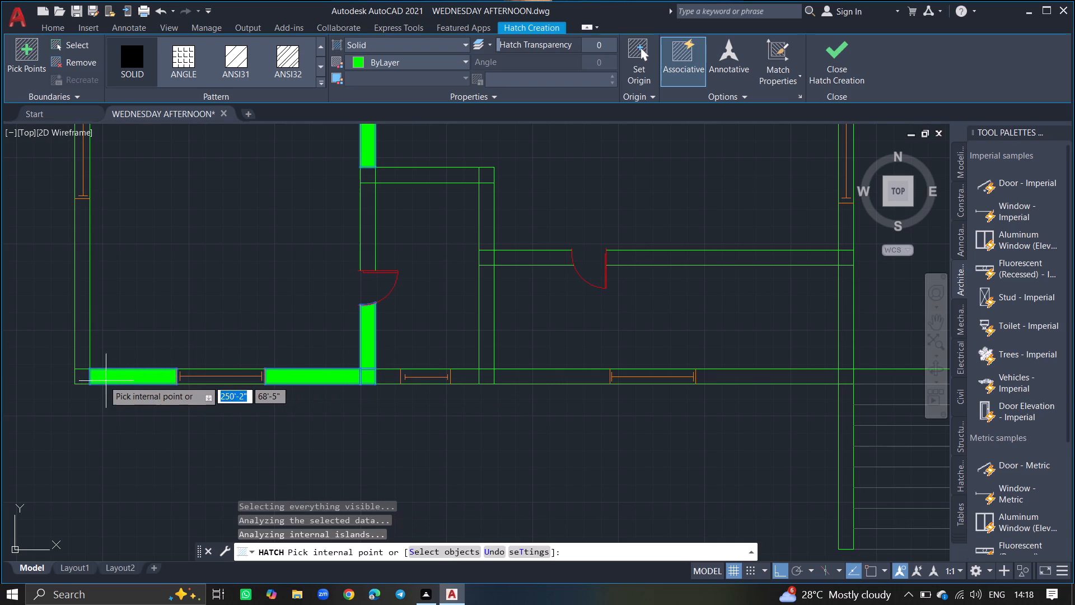
{"action": "left_click", "coordinate": [82, 378]}
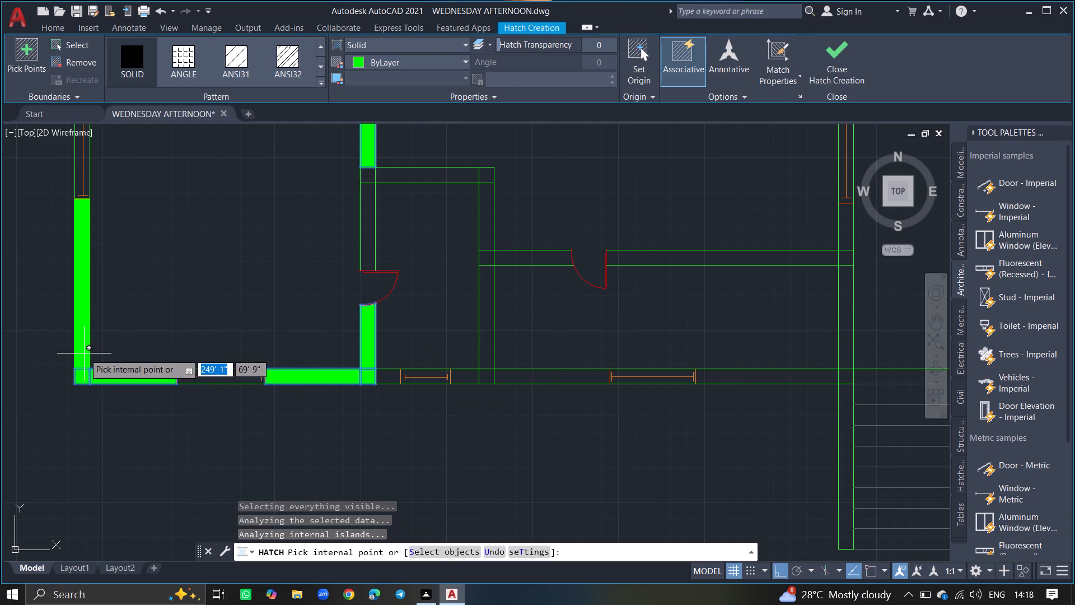
{"action": "left_click", "coordinate": [84, 353]}
Fill the small south room's north wall with both corners, its east wall down to the adjoining partition, and its west wall to the door.
{"action": "scroll", "coordinate": [84, 353], "scroll_direction": "down", "scroll_amount": 2, "text": "ctrl"}
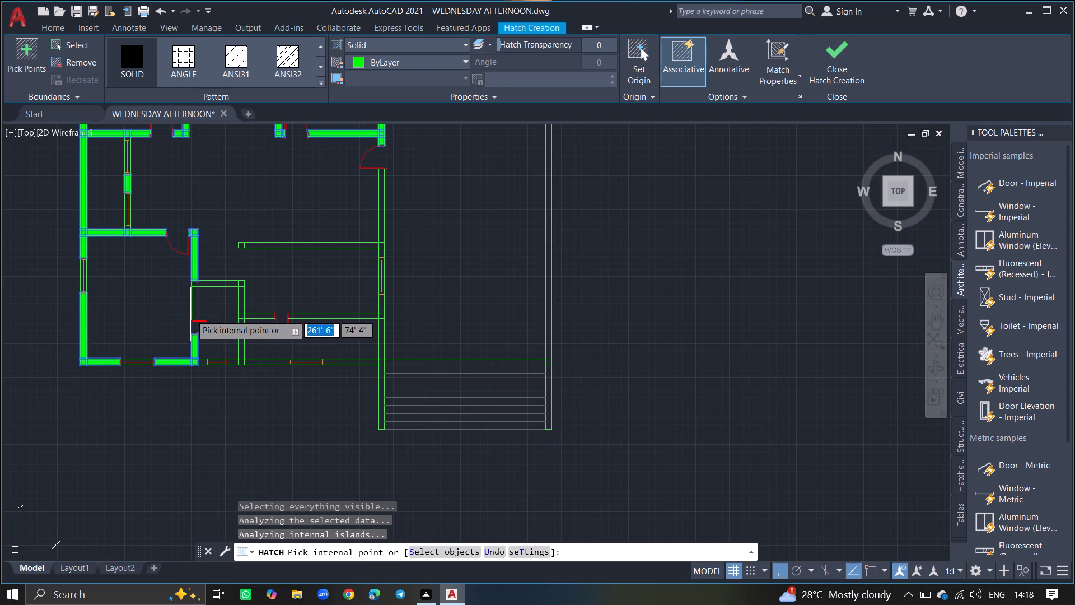
{"action": "scroll", "coordinate": [222, 283], "scroll_direction": "up", "scroll_amount": 4, "text": "ctrl"}
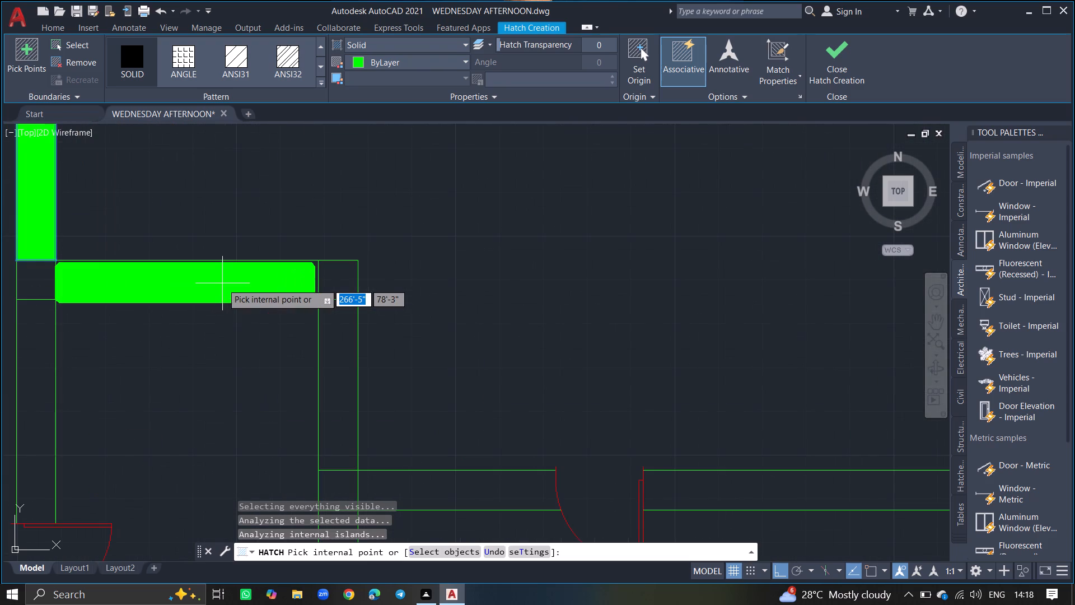
{"action": "left_click", "coordinate": [222, 283]}
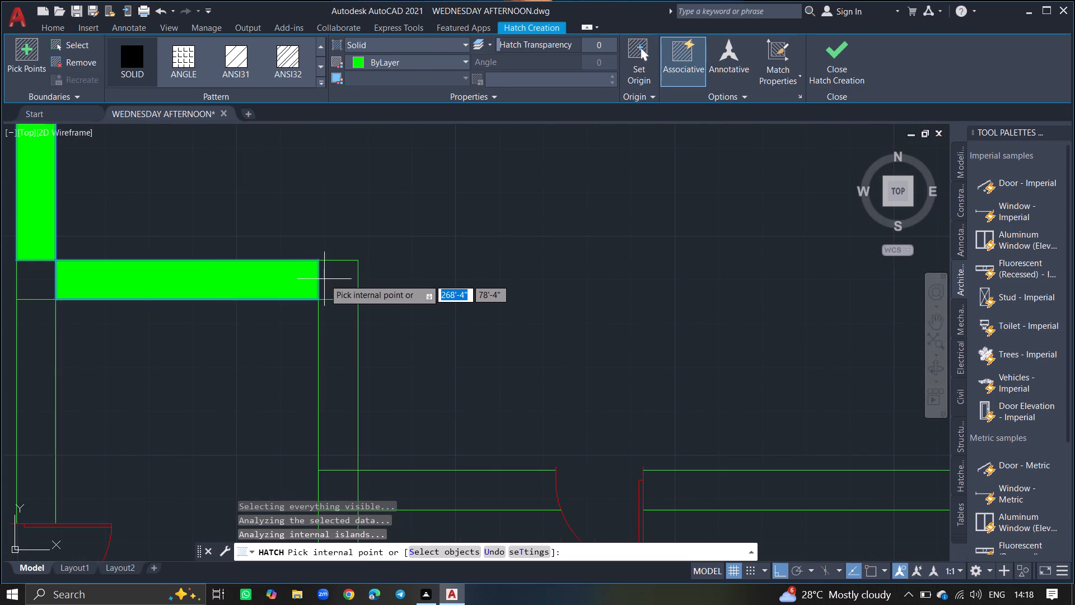
{"action": "left_click", "coordinate": [328, 280]}
{"action": "left_click", "coordinate": [335, 333]}
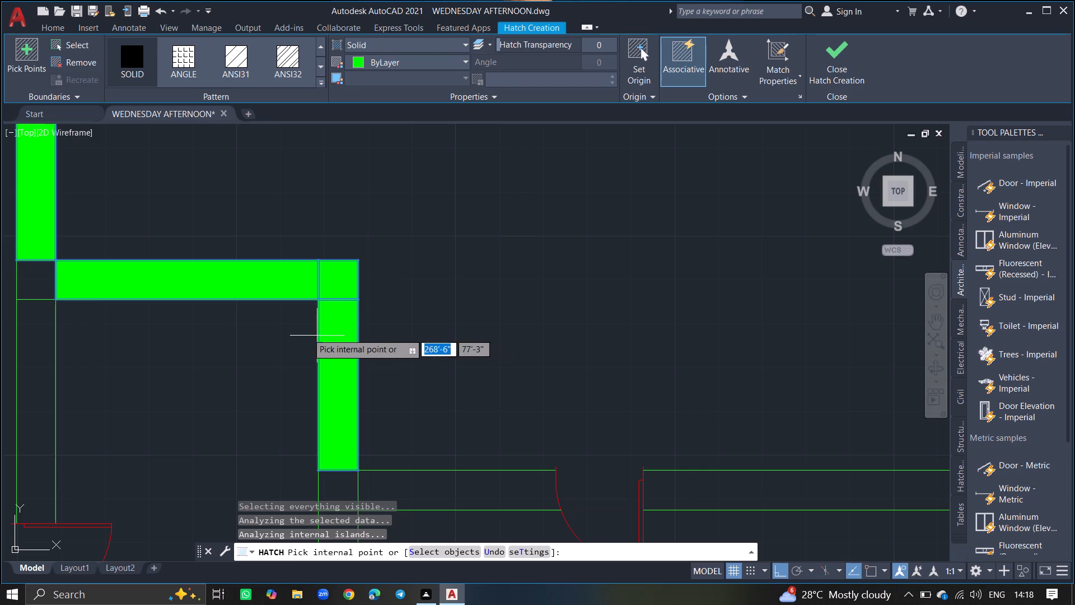
{"action": "left_click", "coordinate": [44, 273]}
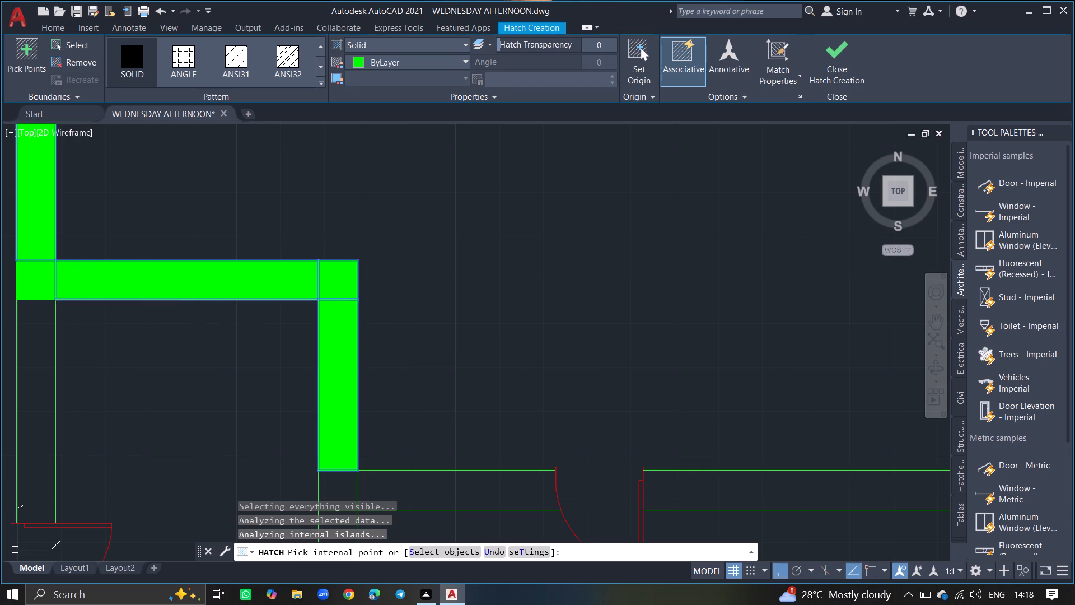
{"action": "left_click", "coordinate": [46, 323]}
Fill the rest of the small south room's east wall with its junctions, and its south wall on both sides of the window.
{"action": "scroll", "coordinate": [46, 323], "scroll_direction": "down", "scroll_amount": 4, "text": "ctrl"}
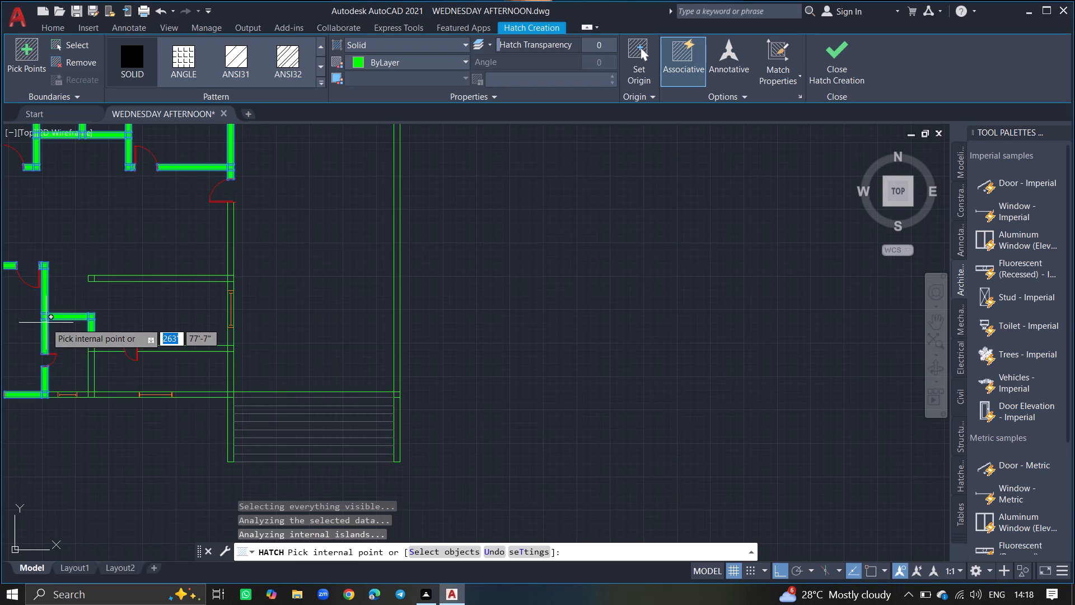
{"action": "left_click", "coordinate": [89, 365]}
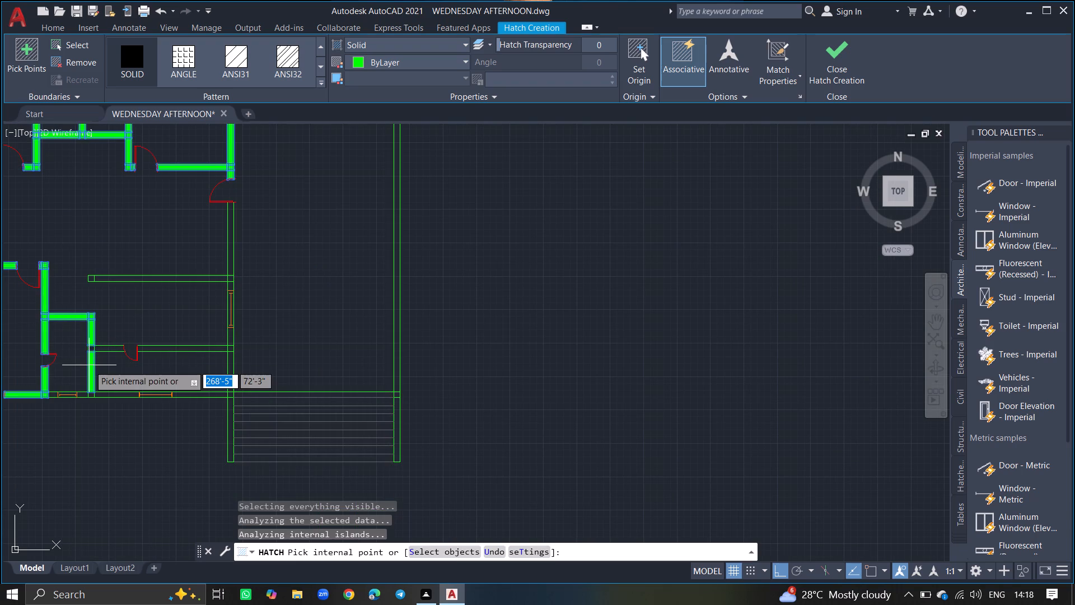
{"action": "scroll", "coordinate": [89, 365], "scroll_direction": "up", "scroll_amount": 5, "text": "ctrl"}
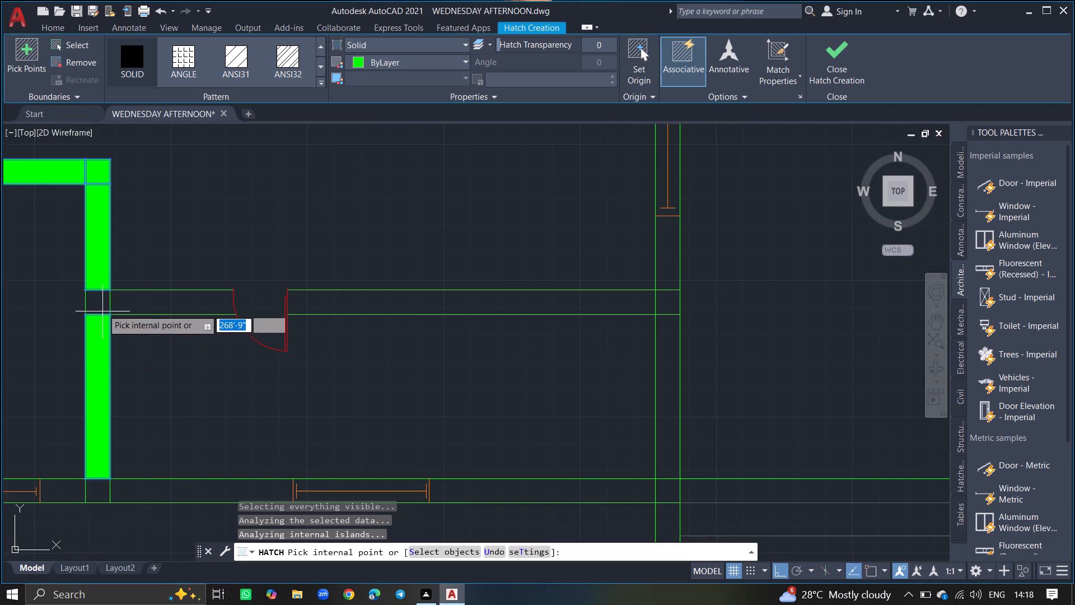
{"action": "left_click", "coordinate": [102, 307]}
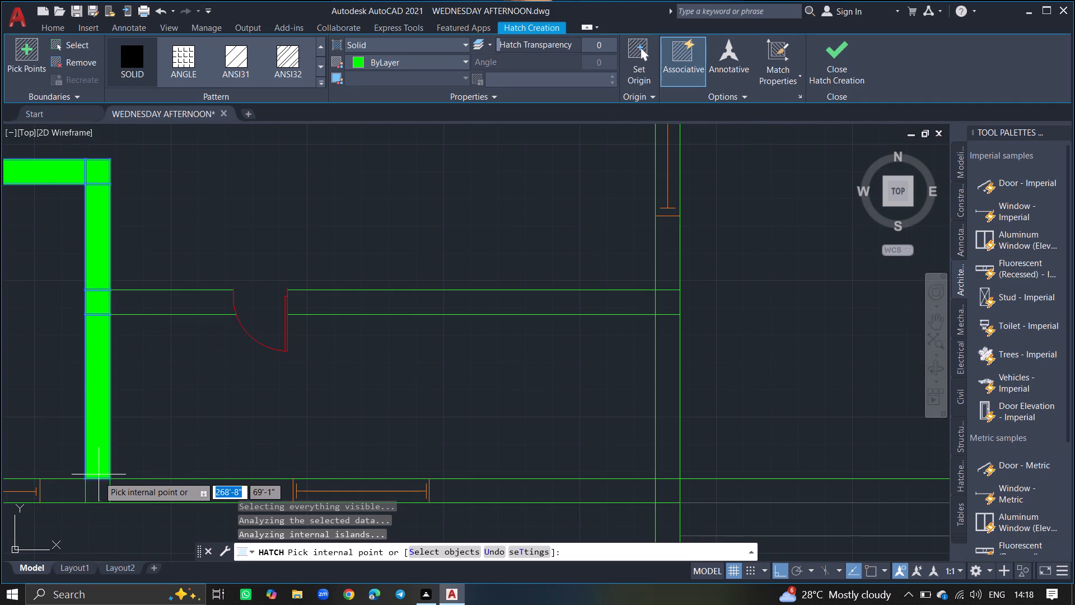
{"action": "left_click", "coordinate": [96, 488]}
{"action": "left_click", "coordinate": [73, 488]}
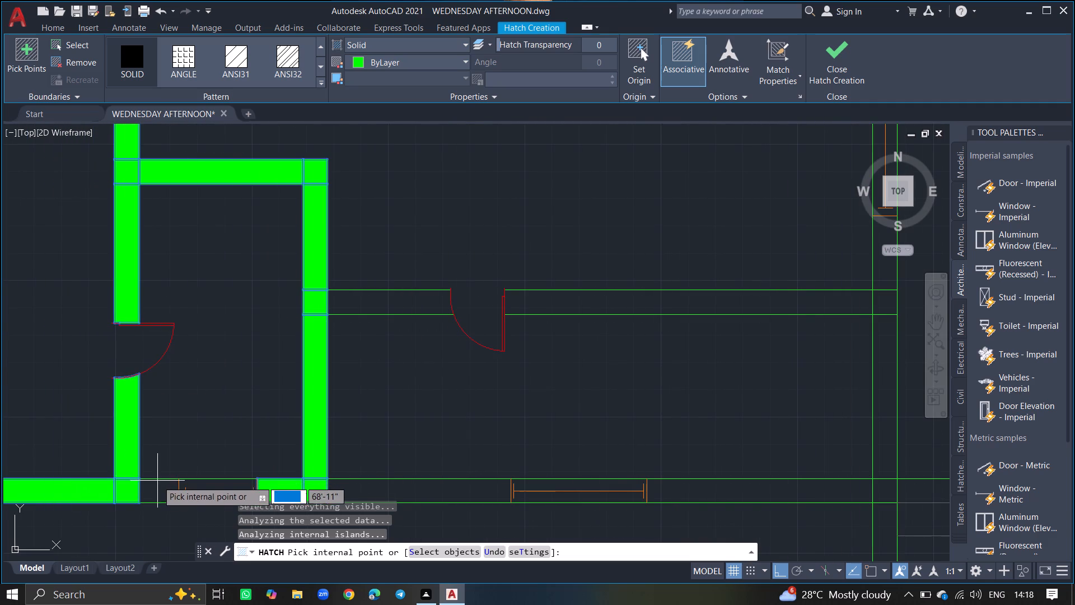
{"action": "left_click", "coordinate": [157, 487]}
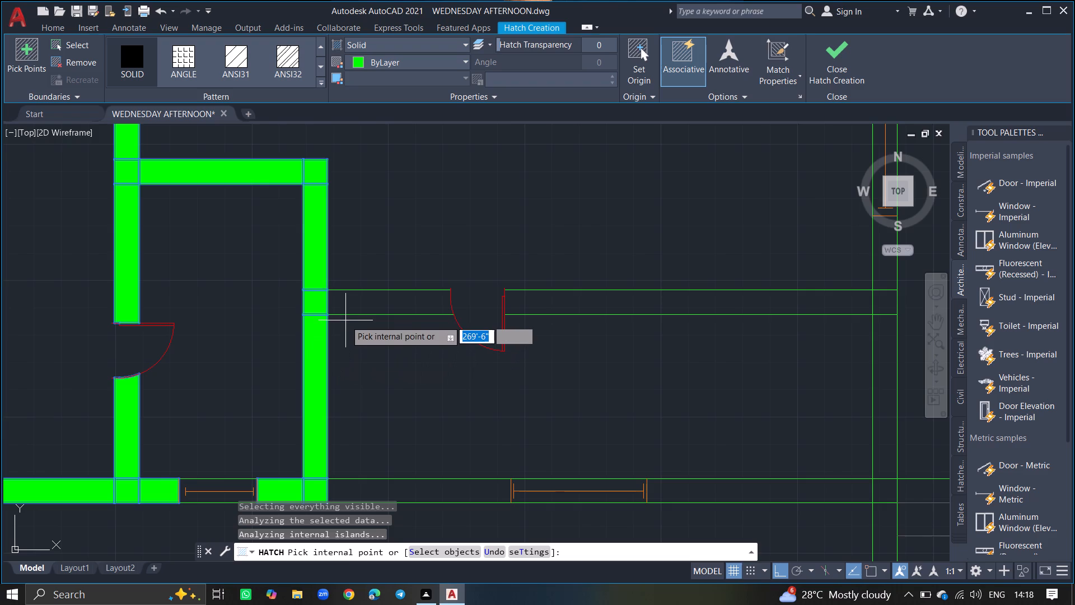
Fill the southeast room's north wall on both sides of its door, and its south wall around the window with the southeast corner.
{"action": "left_click", "coordinate": [347, 292]}
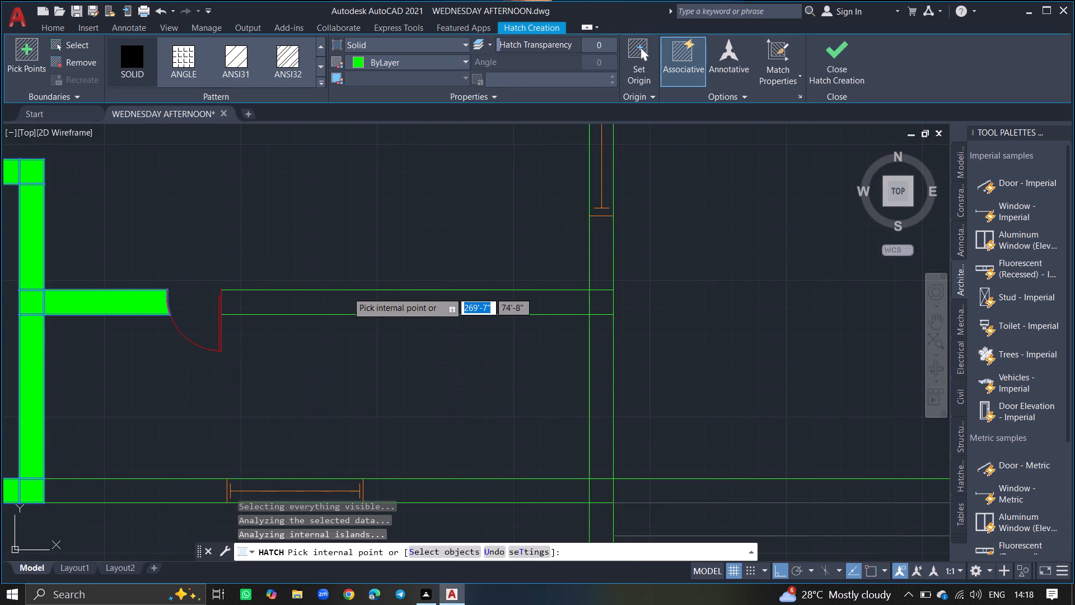
{"action": "left_click", "coordinate": [350, 311]}
{"action": "scroll", "coordinate": [350, 311], "scroll_direction": "down", "scroll_amount": 4, "text": "ctrl"}
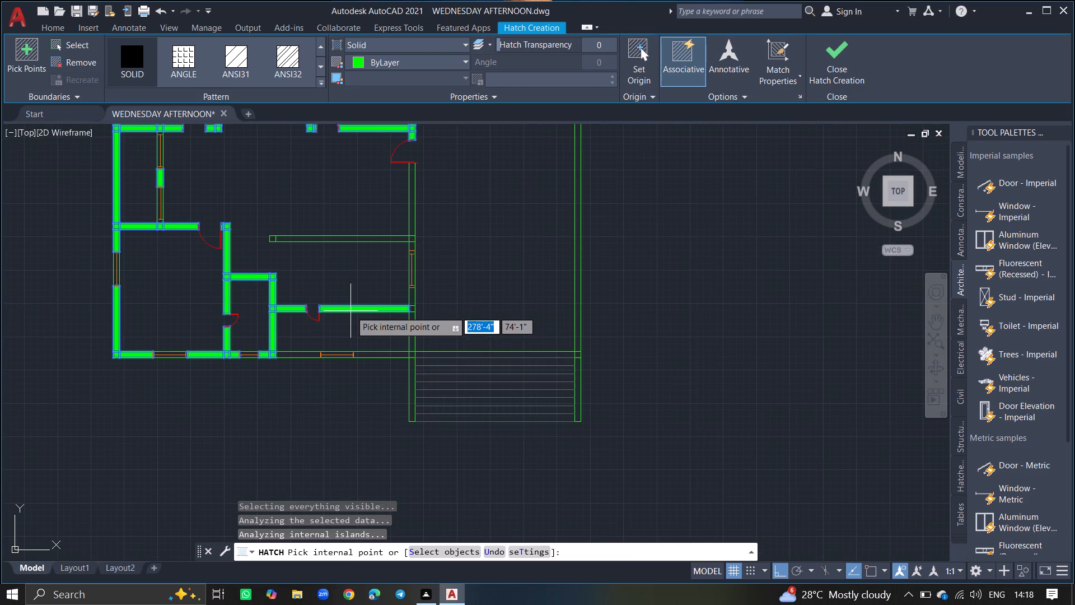
{"action": "scroll", "coordinate": [376, 356], "scroll_direction": "up", "scroll_amount": 4, "text": "ctrl"}
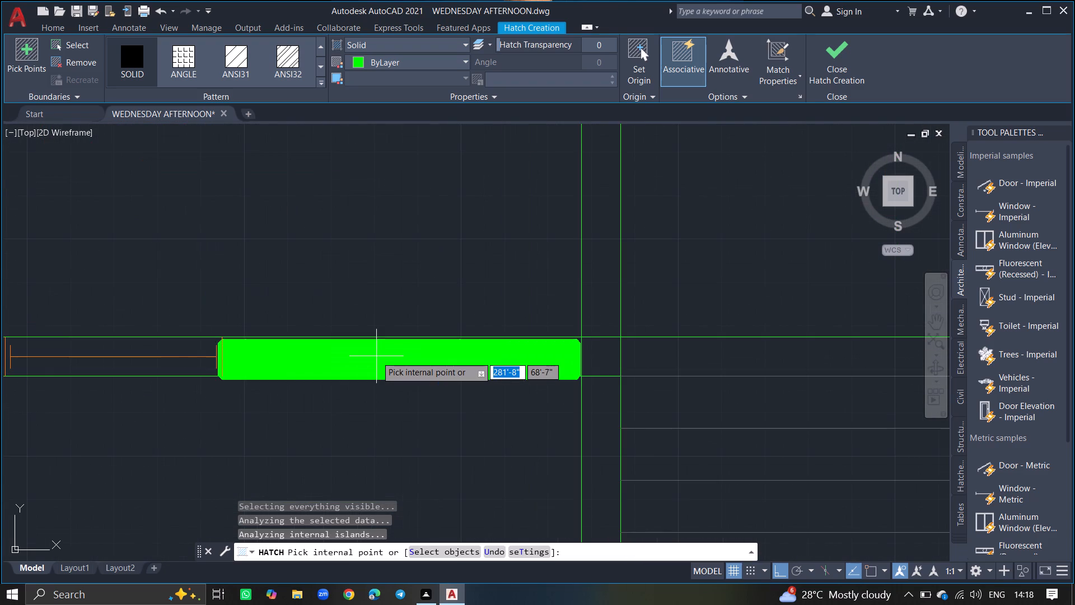
{"action": "left_click", "coordinate": [376, 356]}
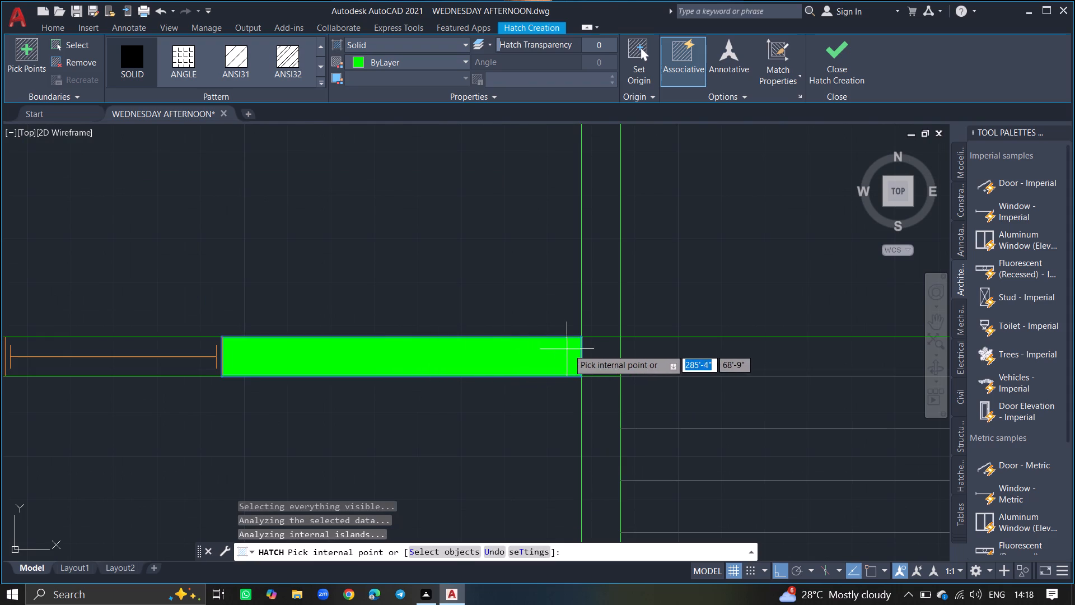
{"action": "left_click", "coordinate": [595, 353]}
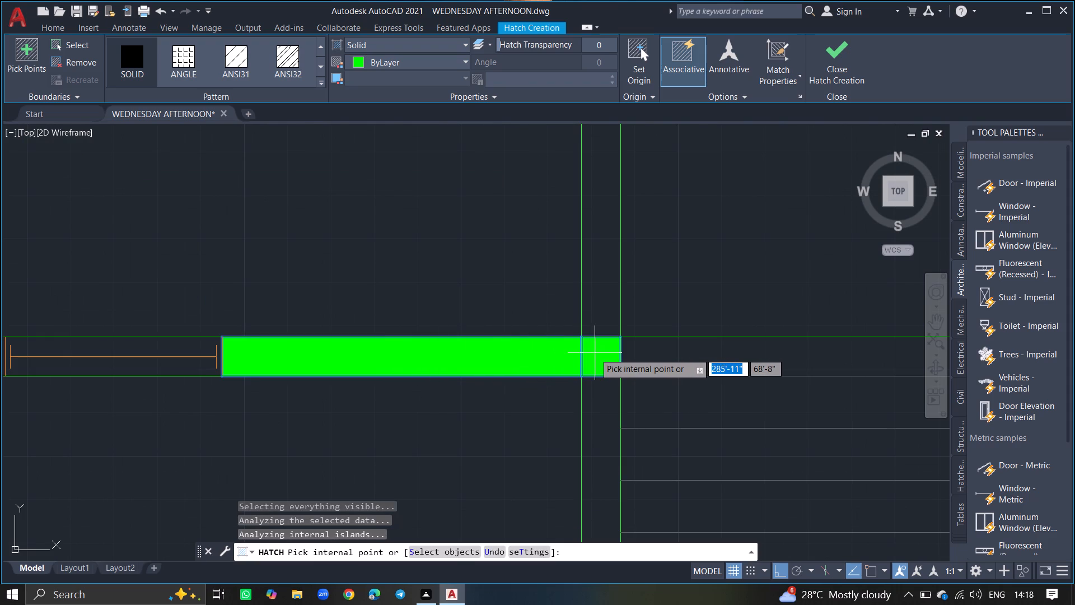
{"action": "scroll", "coordinate": [595, 353], "scroll_direction": "down", "scroll_amount": 2, "text": "ctrl"}
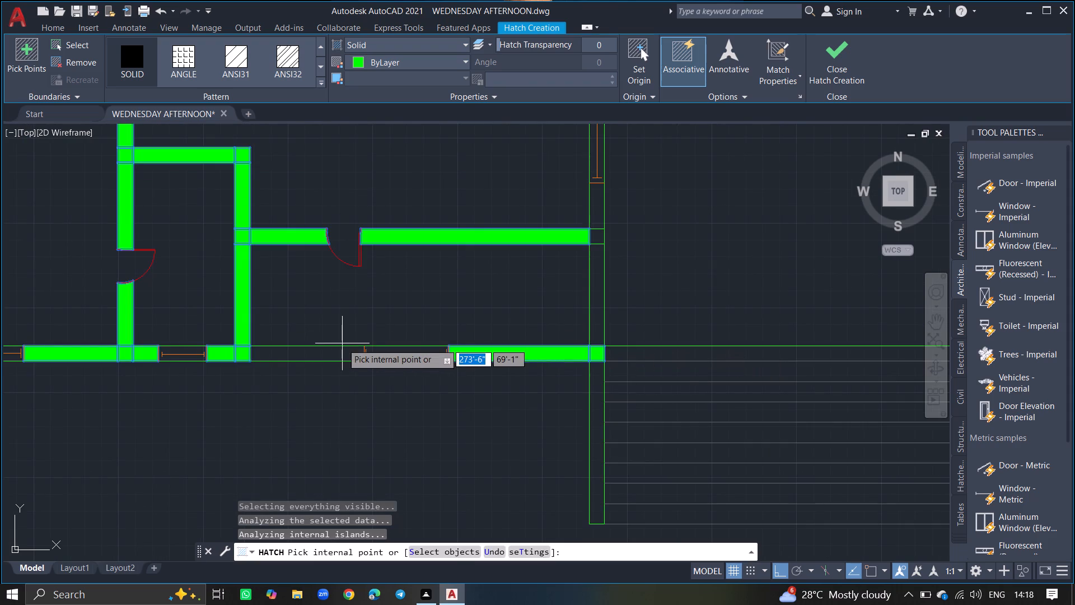
{"action": "left_click", "coordinate": [307, 355]}
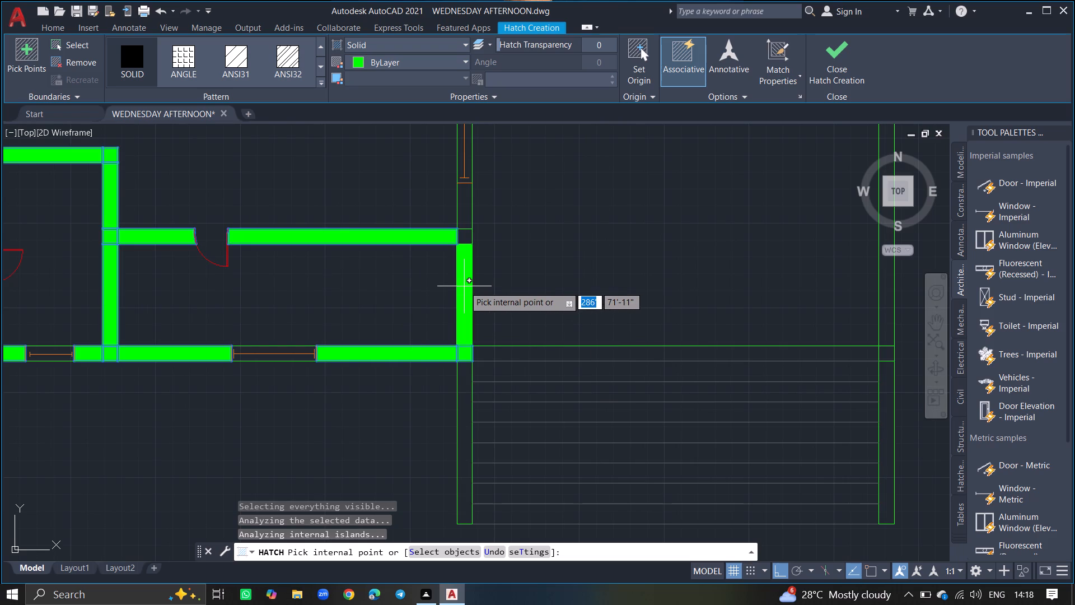
Fill the southeast room's east wall with its north junction up to the window beyond, and the wall along the steps' west side.
{"action": "left_click", "coordinate": [464, 286]}
{"action": "left_click", "coordinate": [465, 240]}
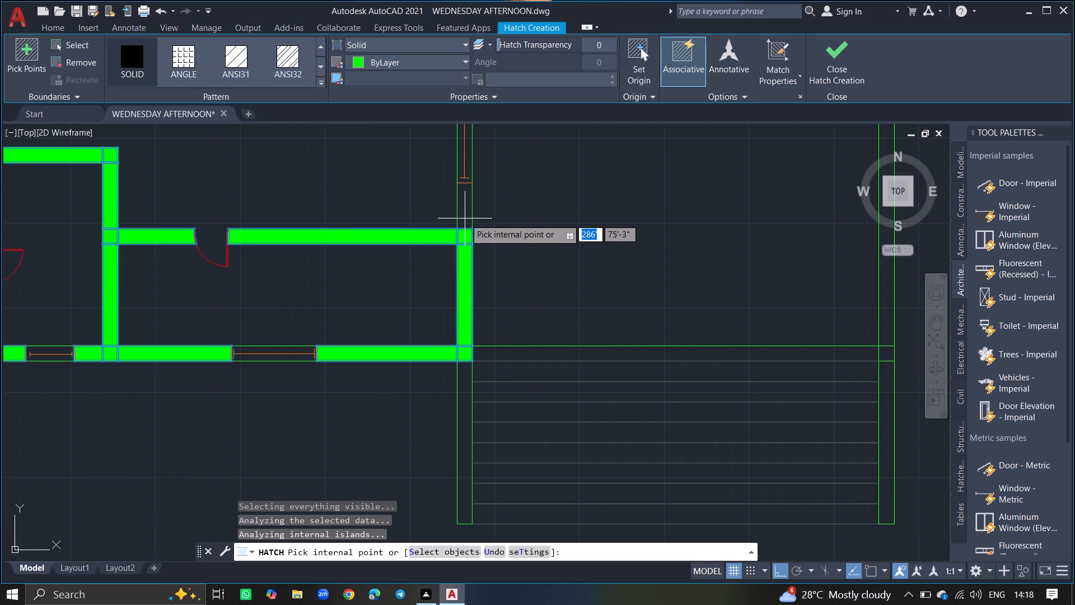
{"action": "left_click", "coordinate": [465, 218]}
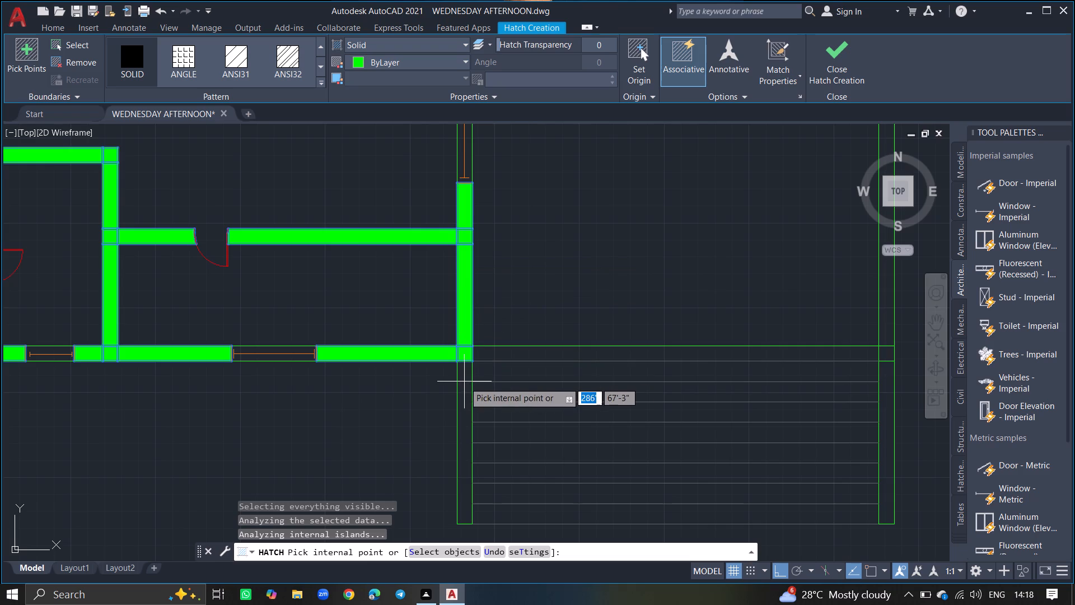
{"action": "left_click", "coordinate": [461, 384]}
Fill the wall along the steps' east side, its junction, and the porch's full east wall with the northeast corner, and finish the hatch.
{"action": "scroll", "coordinate": [461, 384], "scroll_direction": "down", "scroll_amount": 3, "text": "ctrl"}
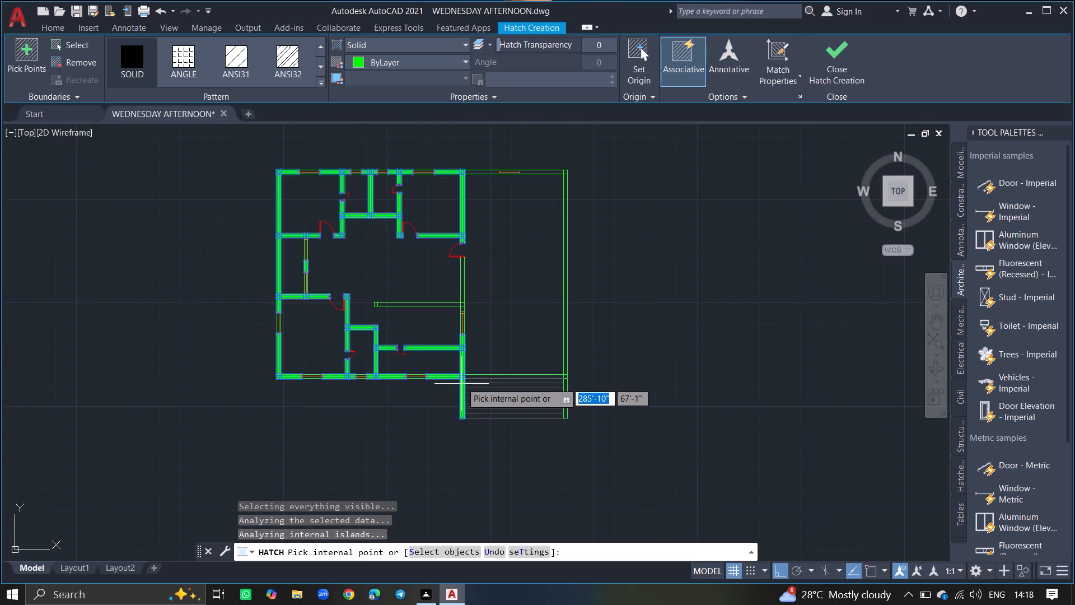
{"action": "scroll", "coordinate": [569, 390], "scroll_direction": "up", "scroll_amount": 5, "text": "ctrl"}
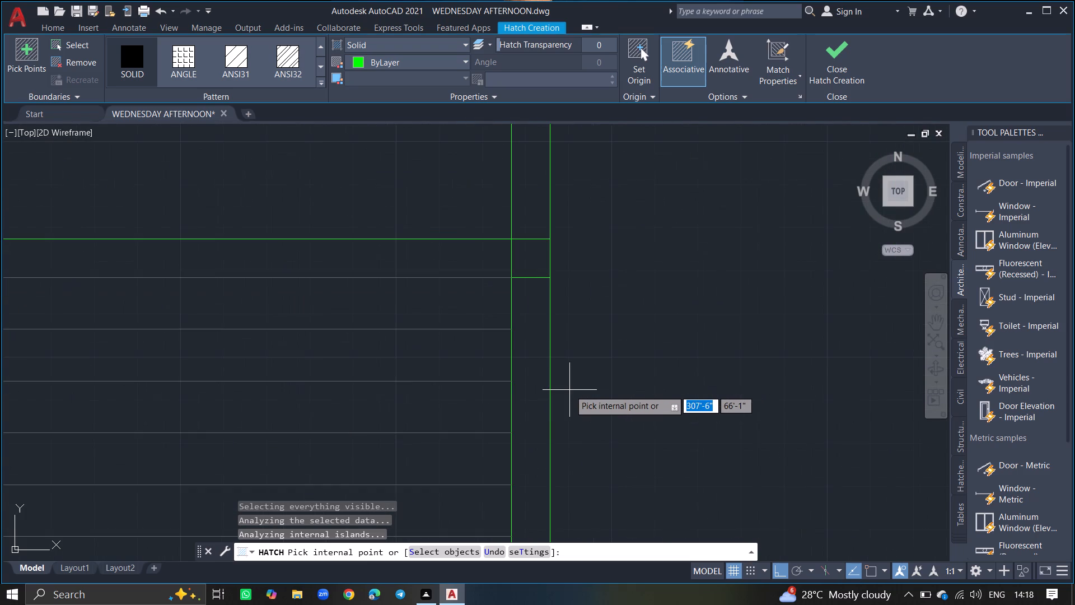
{"action": "left_click", "coordinate": [537, 398]}
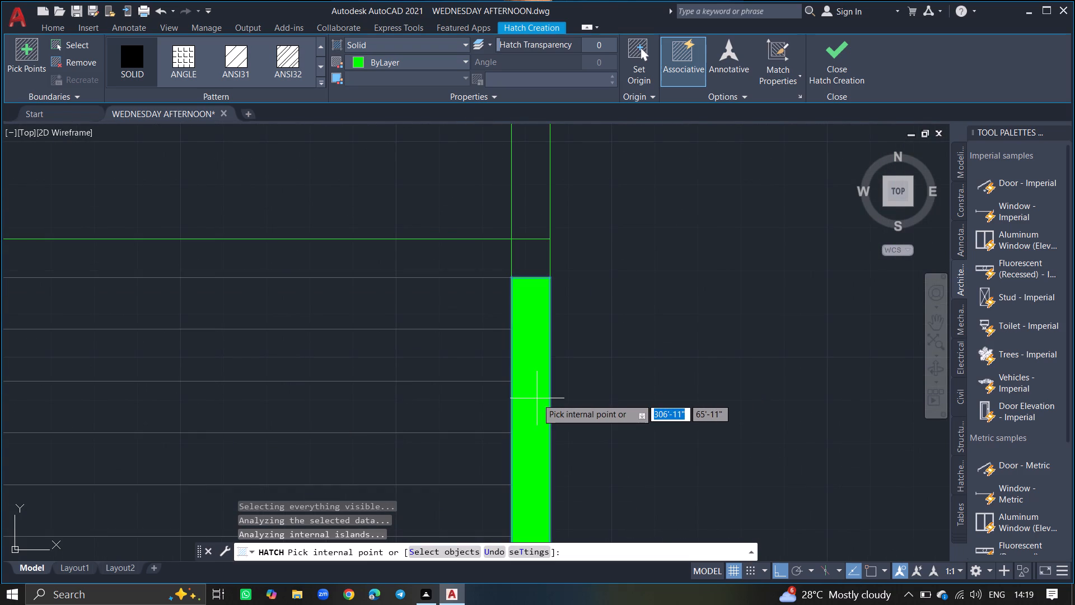
{"action": "scroll", "coordinate": [537, 398], "scroll_direction": "down", "scroll_amount": 5, "text": "ctrl"}
{"action": "scroll", "coordinate": [536, 378], "scroll_direction": "up", "scroll_amount": 4, "text": "ctrl"}
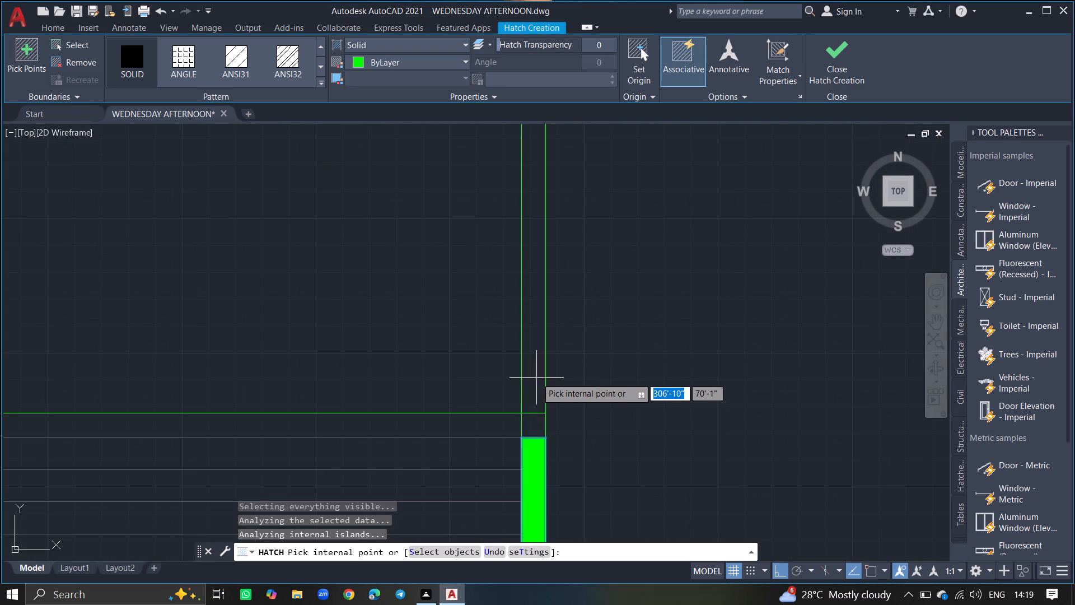
{"action": "left_click", "coordinate": [536, 378]}
{"action": "left_click", "coordinate": [534, 378]}
{"action": "scroll", "coordinate": [534, 378], "scroll_direction": "down", "scroll_amount": 1, "text": "ctrl"}
{"action": "left_click", "coordinate": [531, 406]}
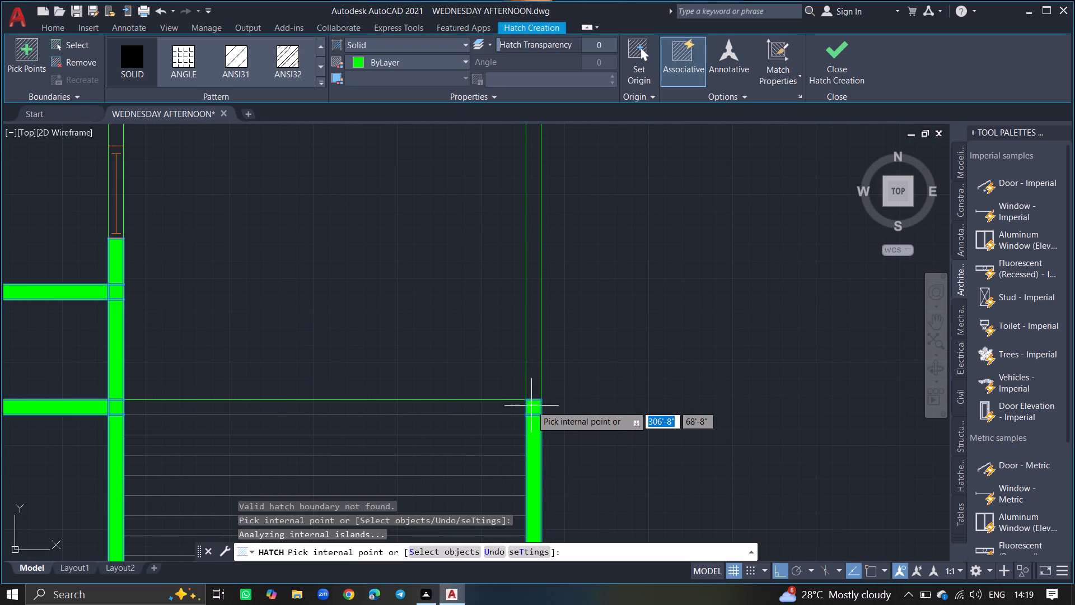
{"action": "scroll", "coordinate": [531, 406], "scroll_direction": "down", "scroll_amount": 2, "text": "ctrl"}
{"action": "left_click", "coordinate": [531, 355]}
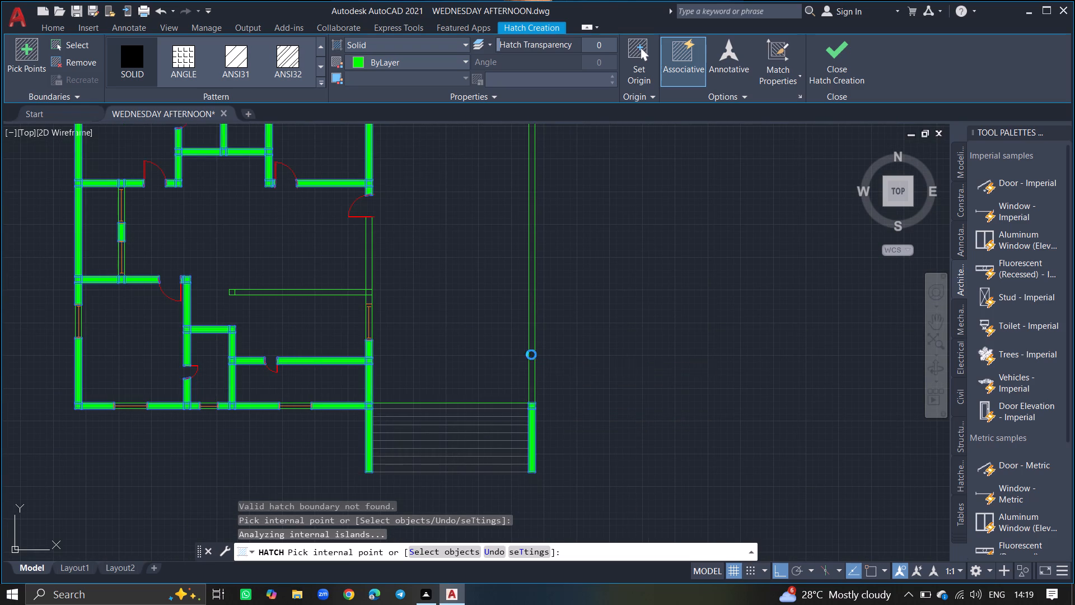
{"action": "scroll", "coordinate": [531, 355], "scroll_direction": "down", "scroll_amount": 2, "text": "ctrl"}
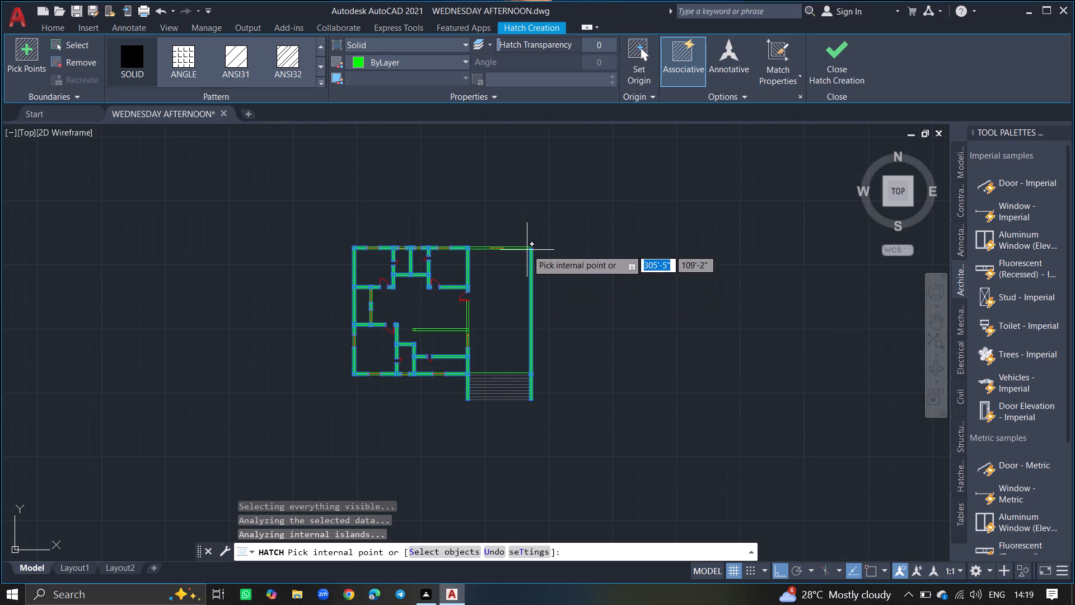
{"action": "scroll", "coordinate": [526, 248], "scroll_direction": "up", "scroll_amount": 7, "text": "ctrl"}
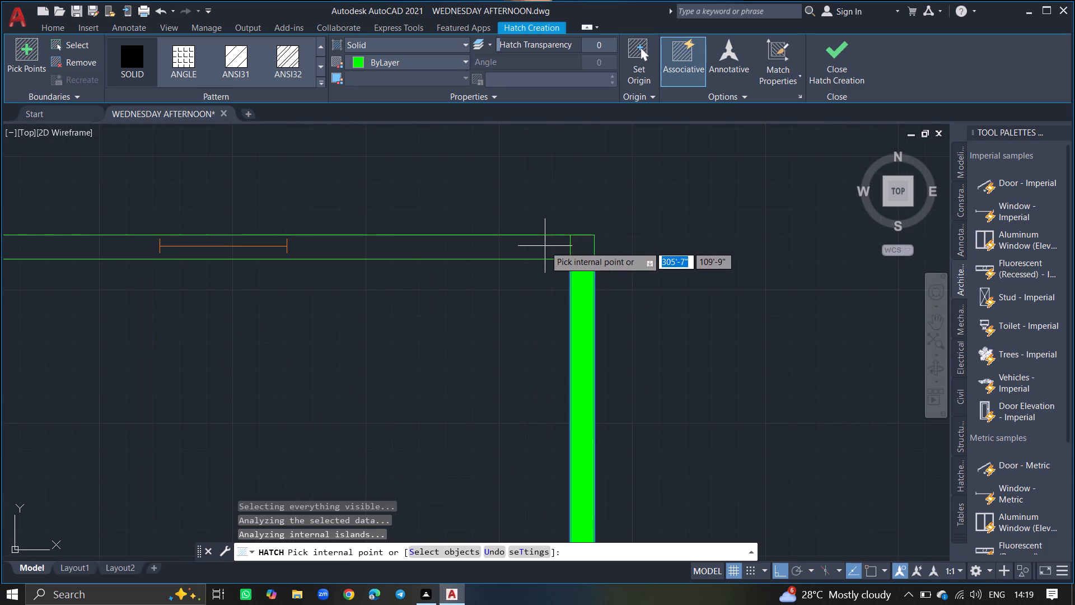
{"action": "left_click", "coordinate": [575, 248]}
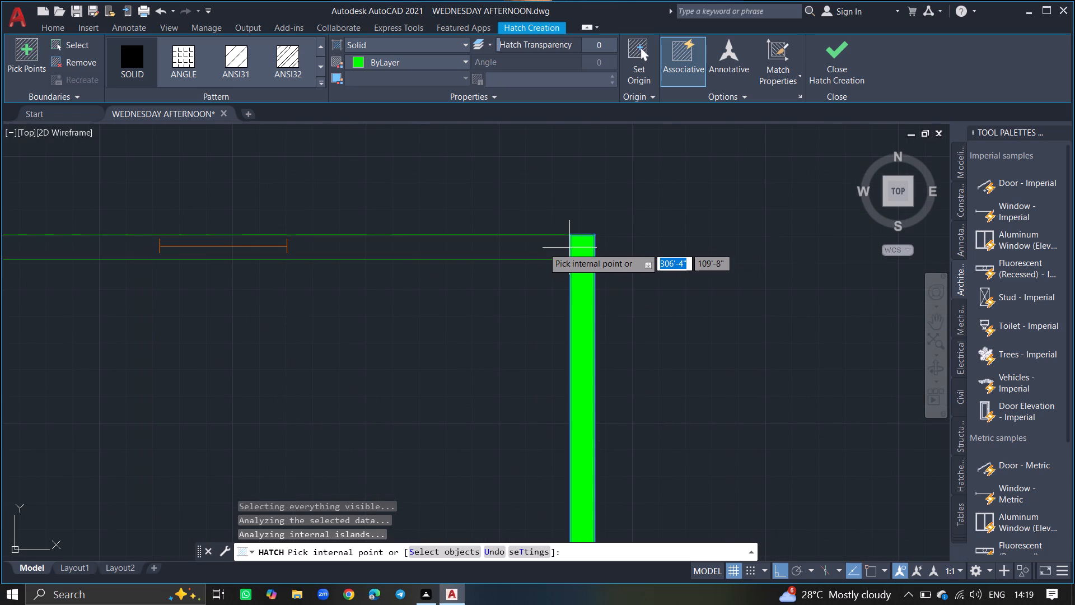
{"action": "key", "text": "Return"}
Make WINDOWS the current layer.
{"action": "key", "text": "l"}
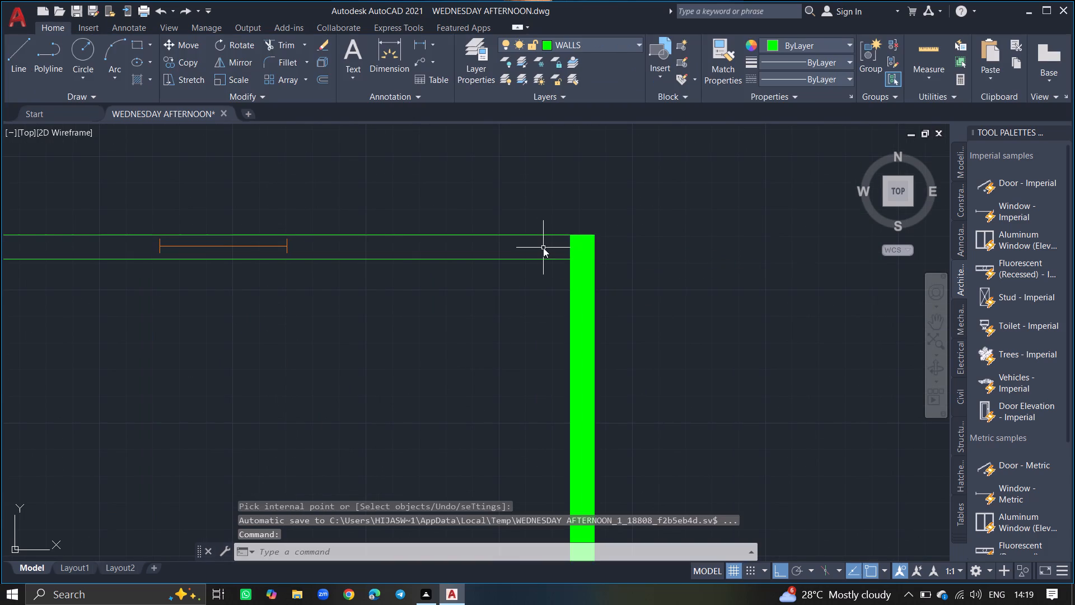
{"action": "key", "text": "Return"}
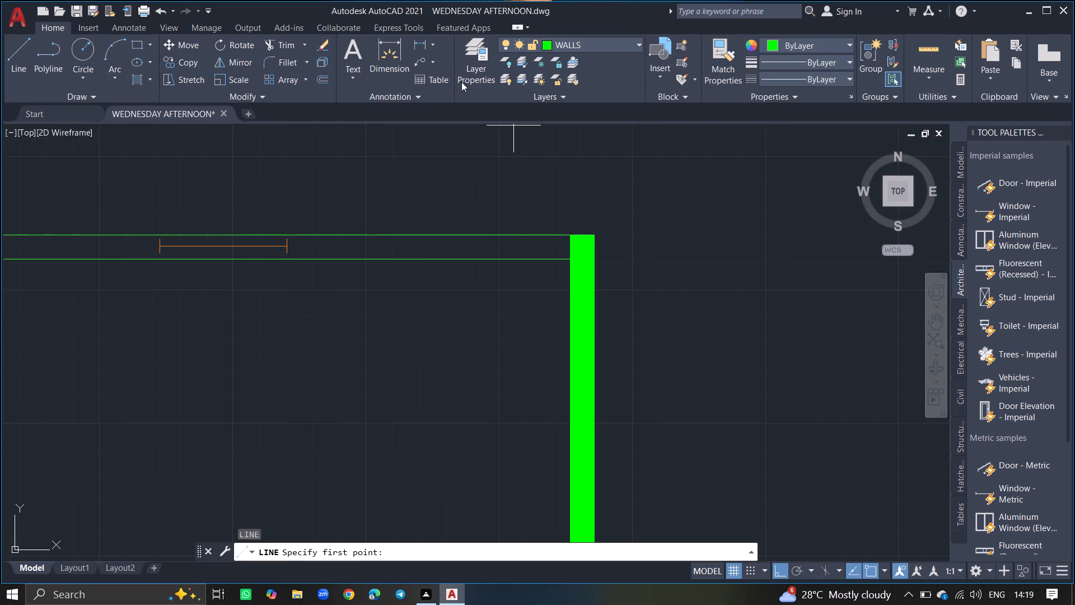
{"action": "left_click", "coordinate": [462, 71]}
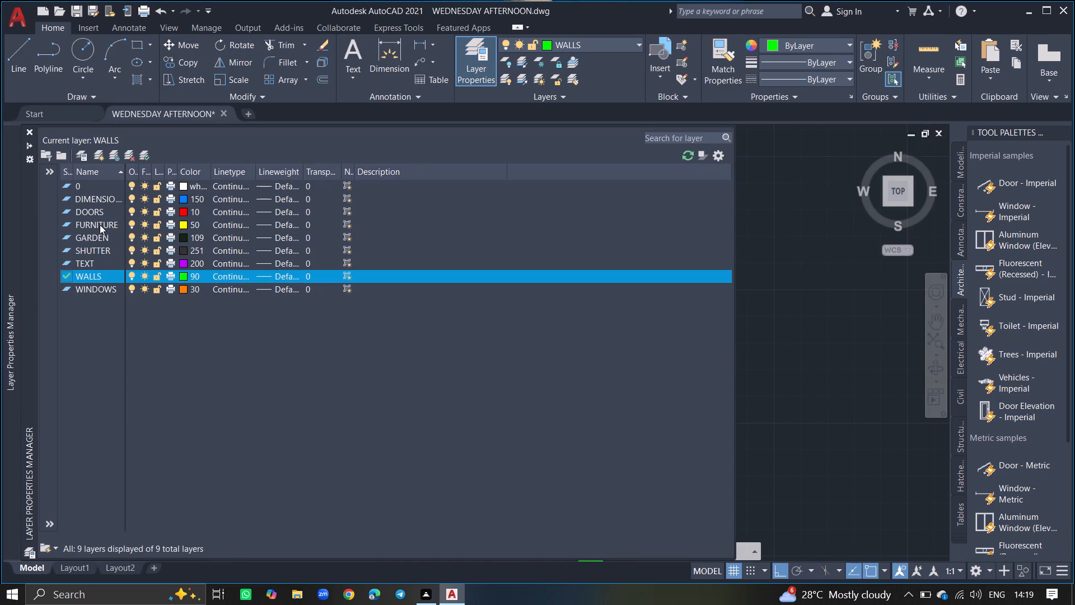
{"action": "double_click", "coordinate": [95, 288]}
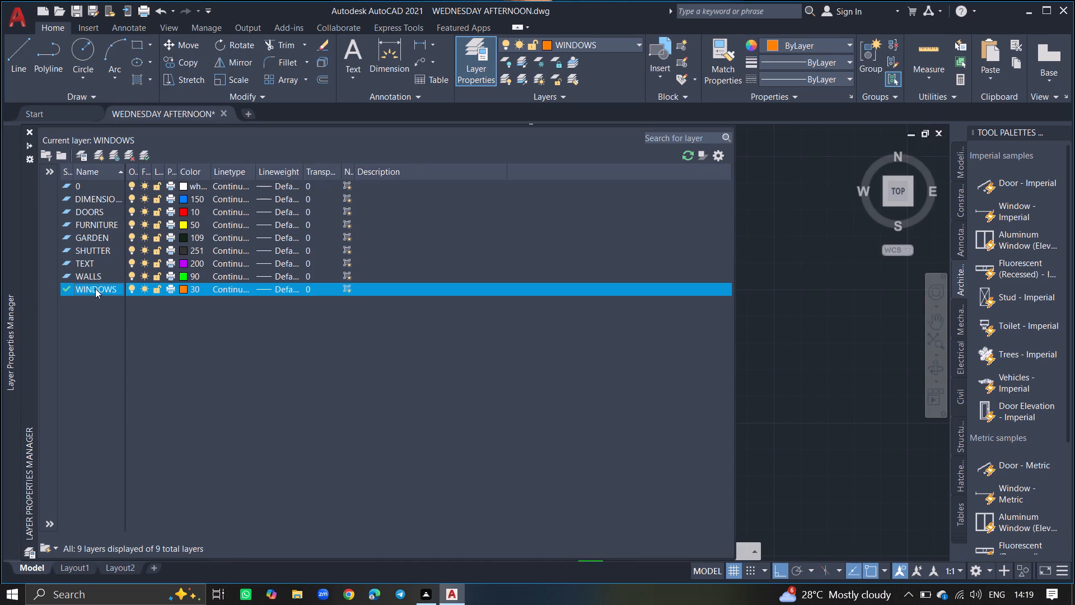
{"action": "left_click", "coordinate": [29, 129]}
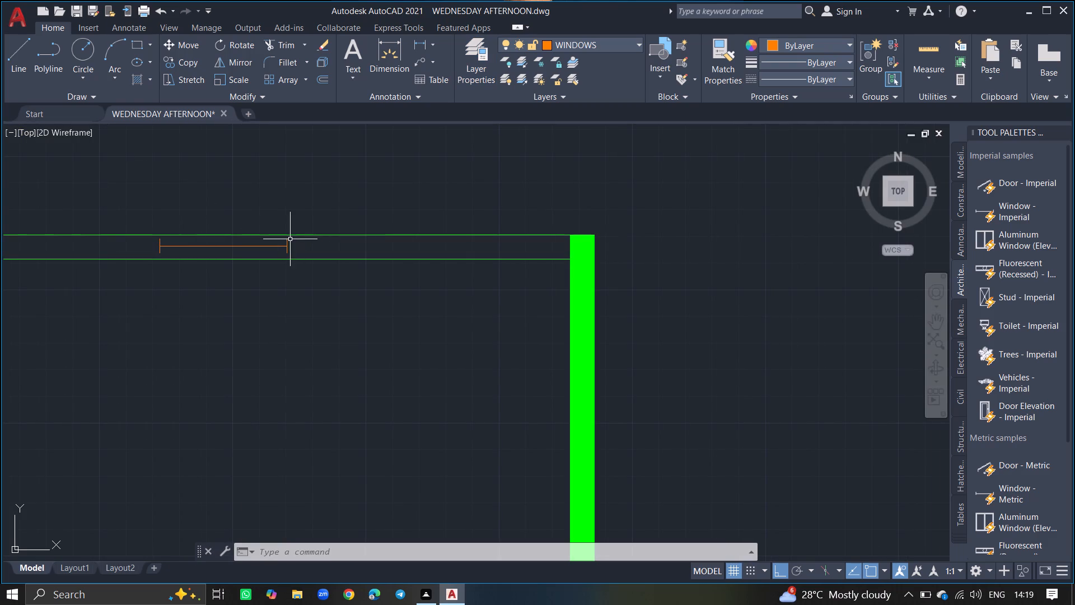
Draw a line about 9" long across the porch's north wall just outside each end of its window.
{"action": "scroll", "coordinate": [290, 239], "scroll_direction": "up", "scroll_amount": 4, "text": "ctrl"}
{"action": "key", "text": "l"}
{"action": "key", "text": "Return"}
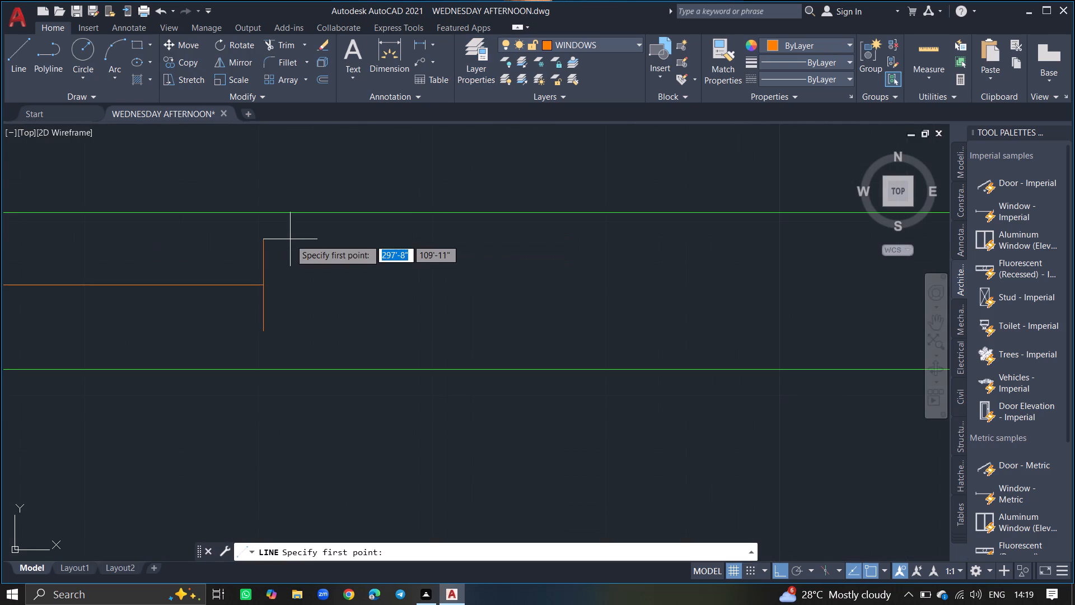
{"action": "left_click_drag", "start_coordinate": [279, 211], "coordinate": [284, 293]}
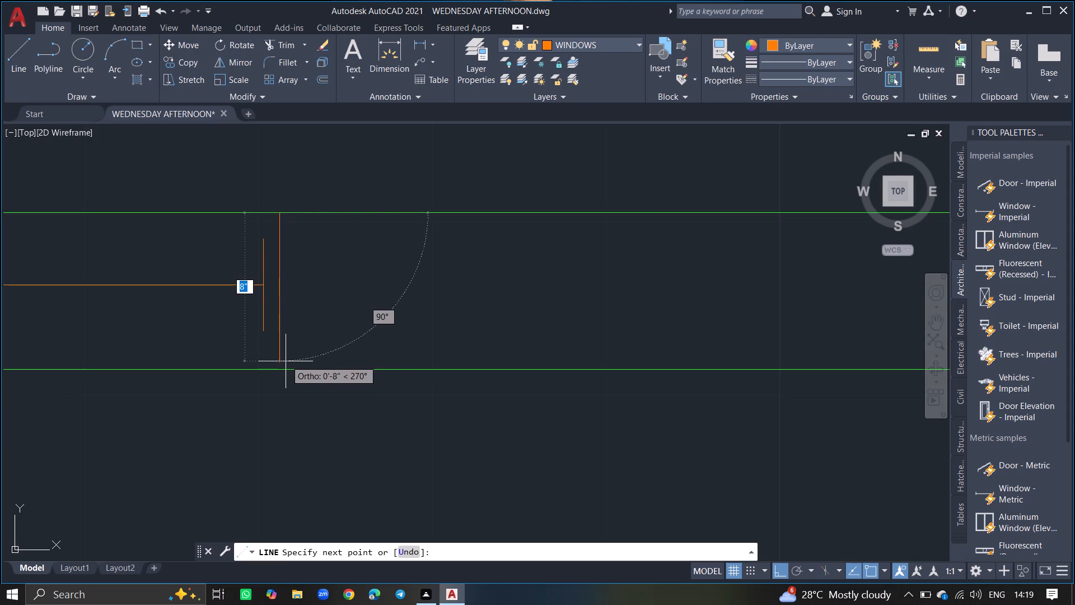
{"action": "left_click", "coordinate": [282, 370]}
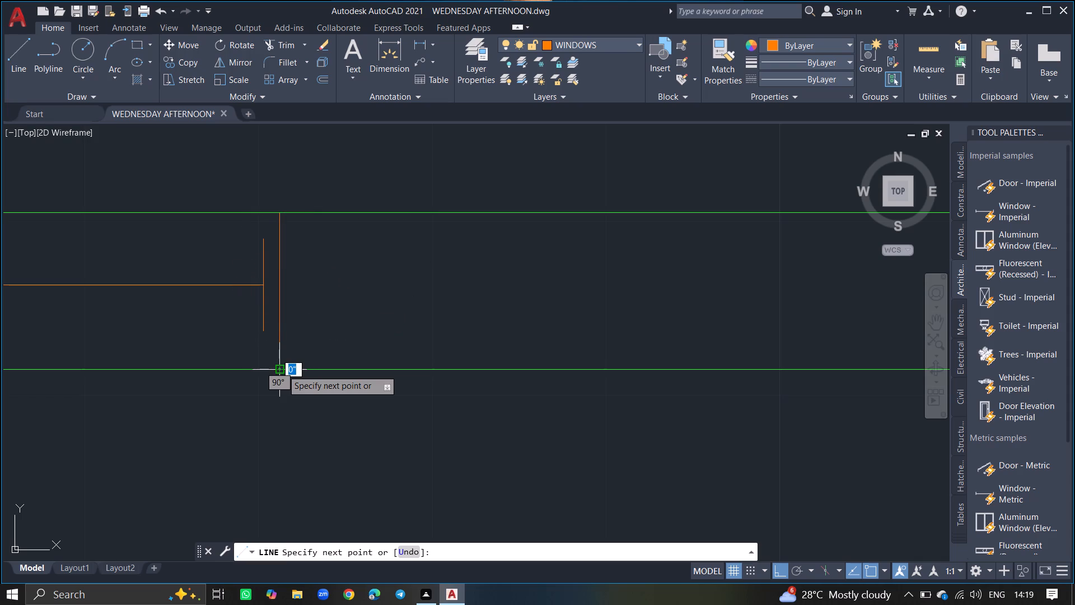
{"action": "key", "text": "Return"}
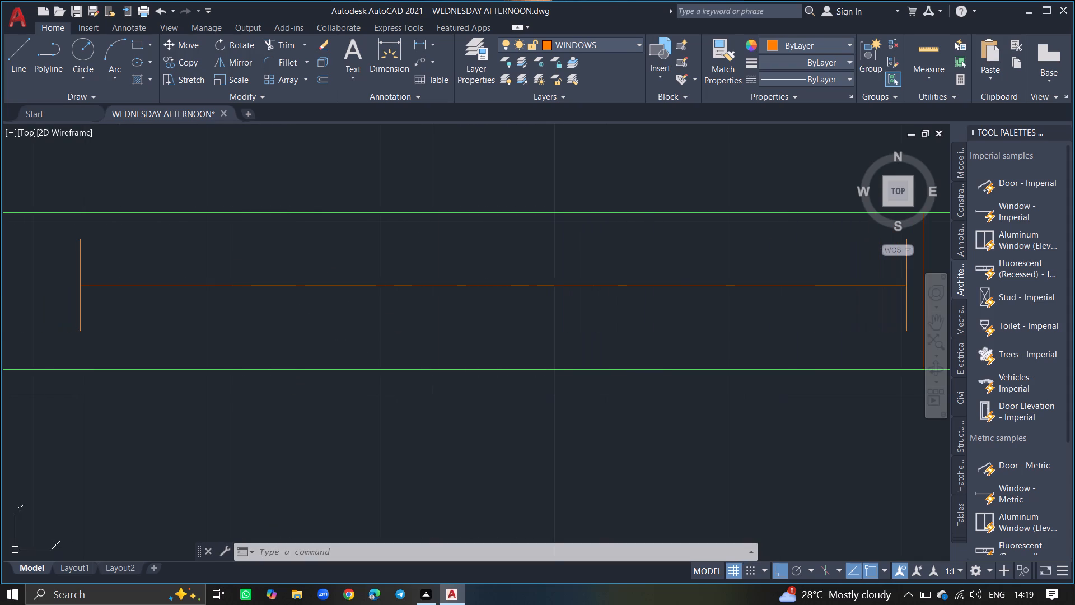
{"action": "key", "text": "l"}
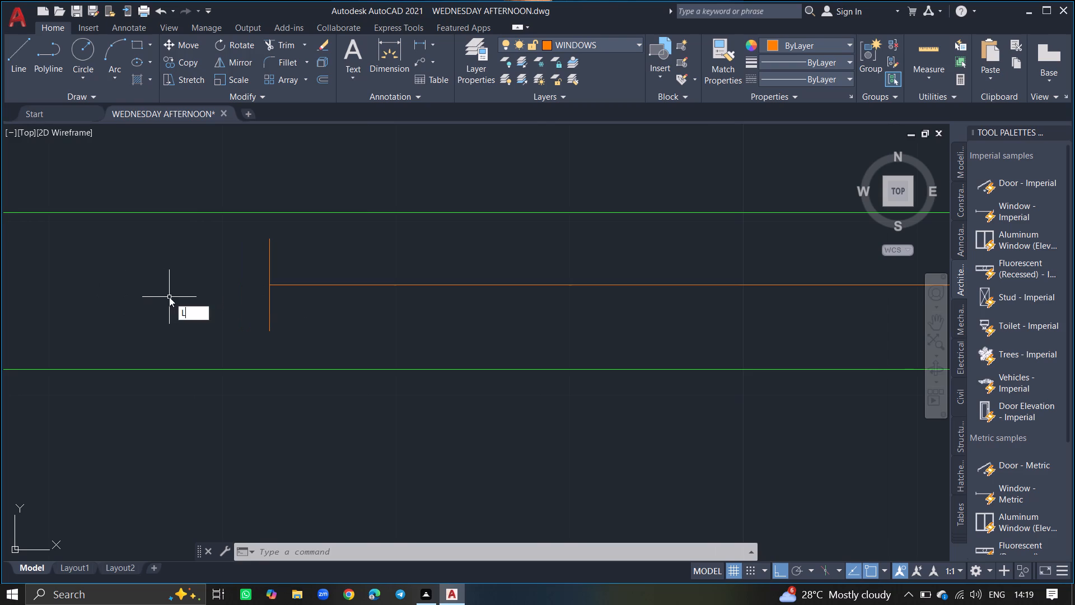
{"action": "key", "text": "Return"}
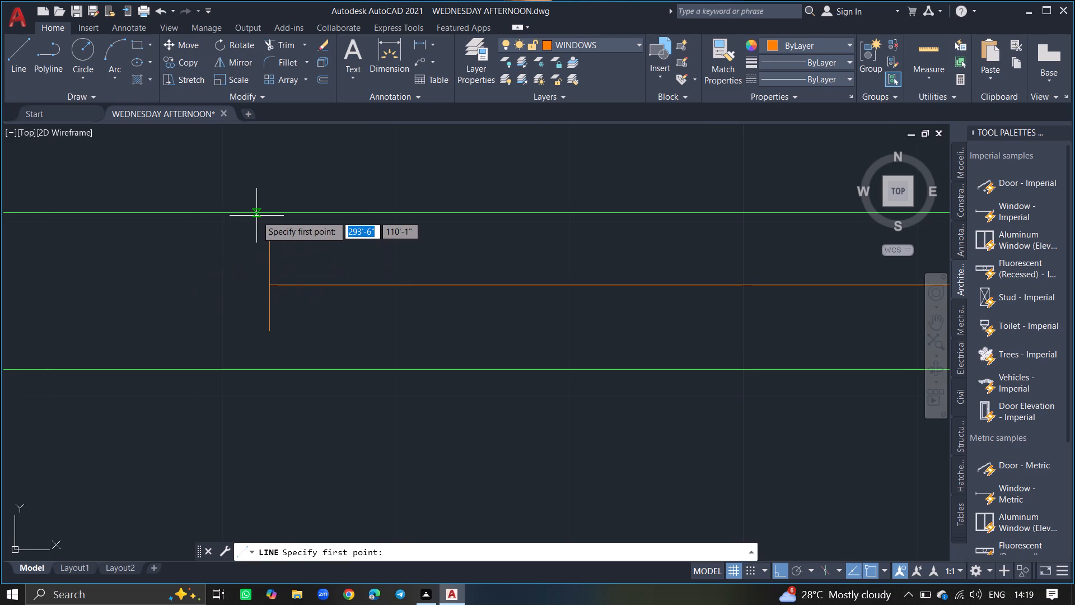
{"action": "left_click_drag", "start_coordinate": [256, 216], "coordinate": [242, 316]}
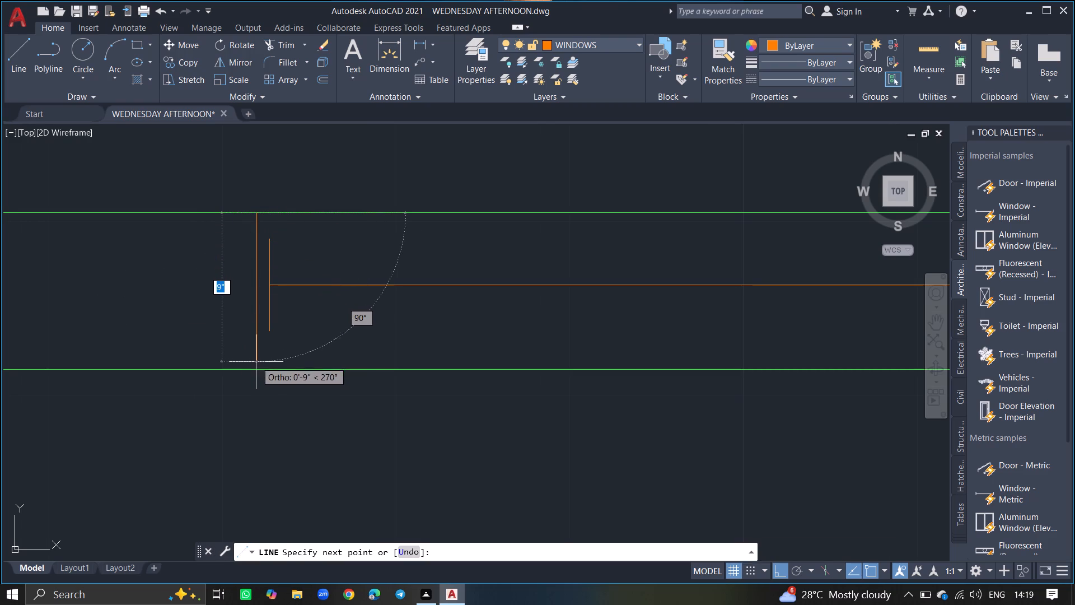
{"action": "left_click", "coordinate": [256, 368]}
{"action": "key", "text": "Return"}
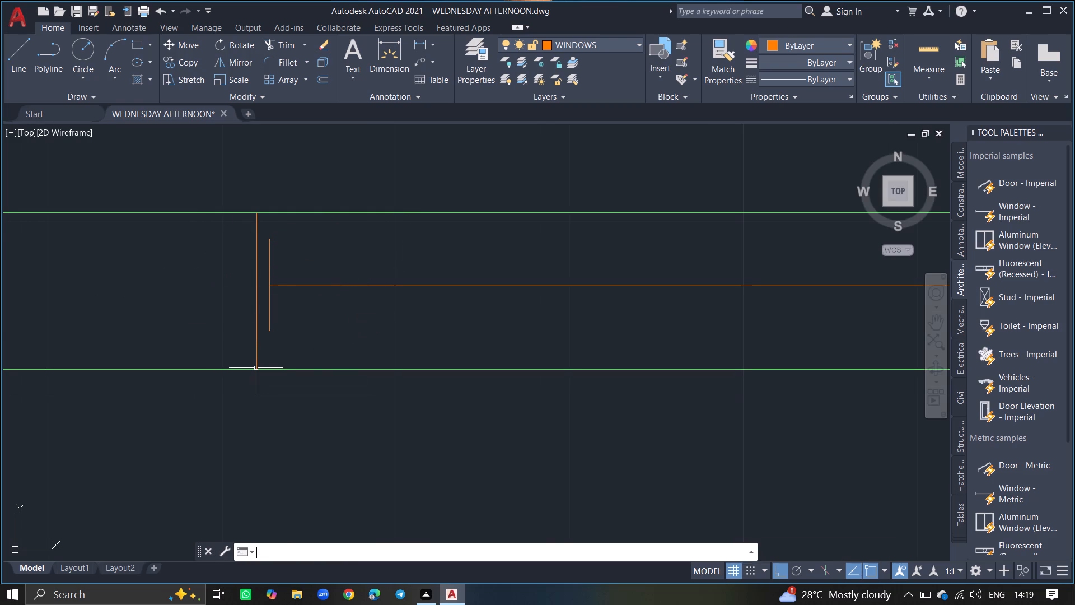
Hatch the porch's north wall on both sides of its window with a green SOLID fill.
{"action": "scroll", "coordinate": [256, 368], "scroll_direction": "down", "scroll_amount": 4, "text": "ctrl"}
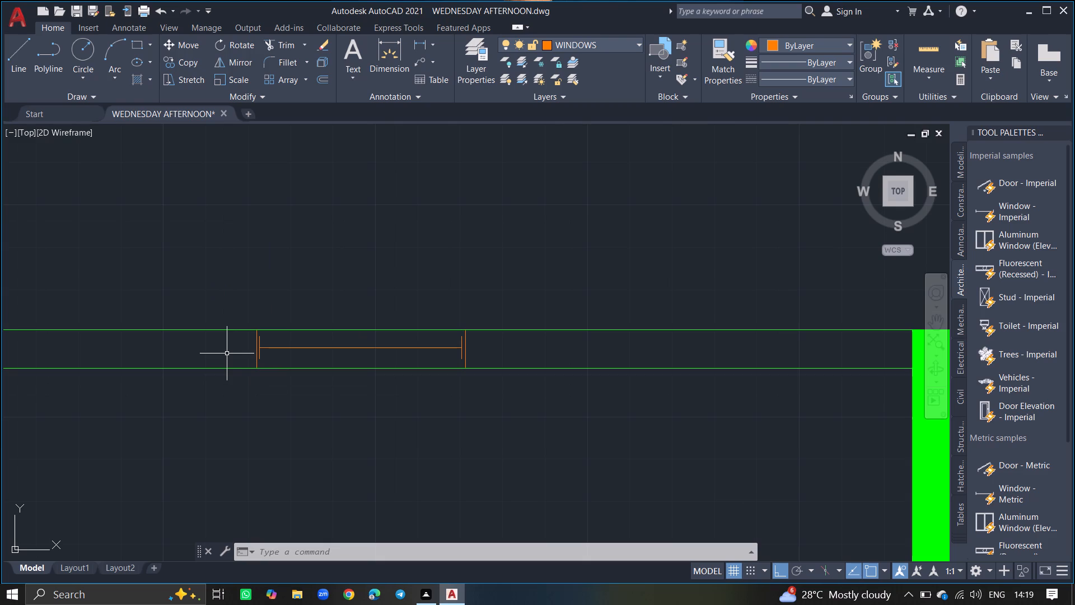
{"action": "type", "text": "HATCH"}
{"action": "key", "text": "Return"}
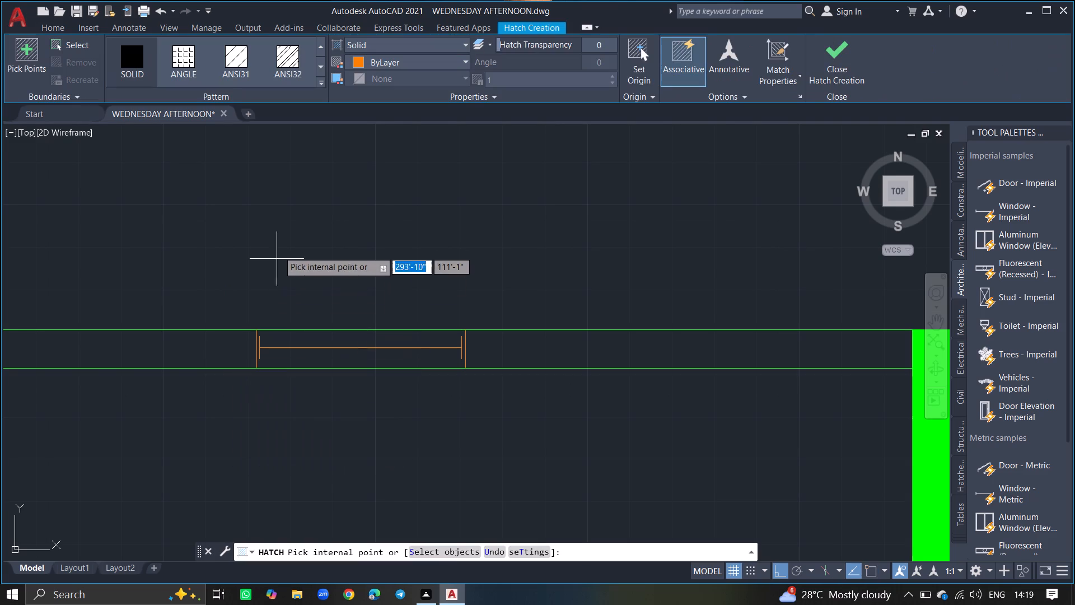
{"action": "left_click", "coordinate": [404, 59]}
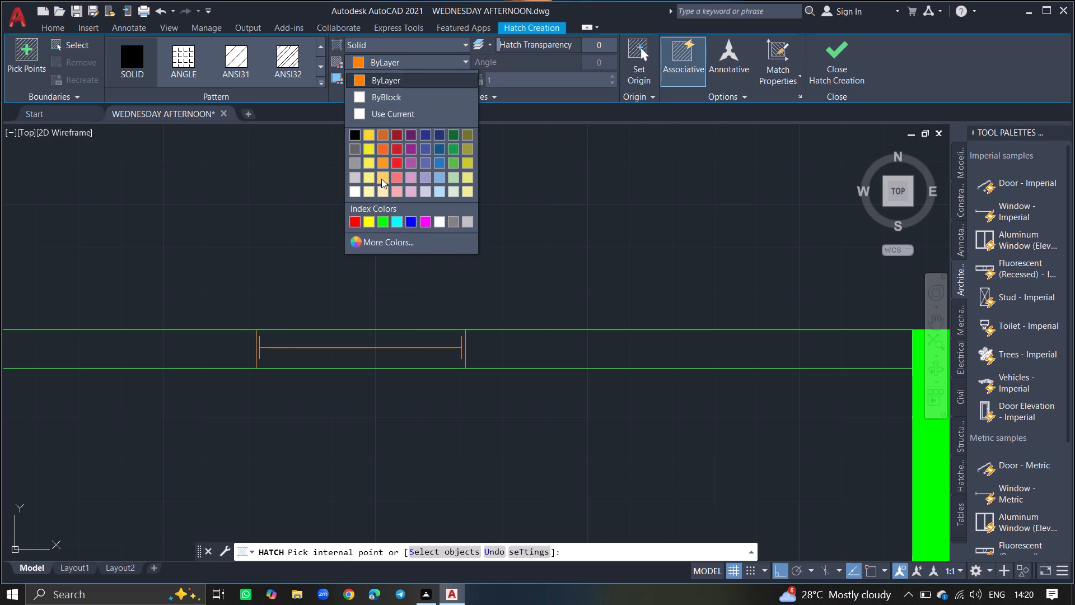
{"action": "left_click", "coordinate": [378, 218]}
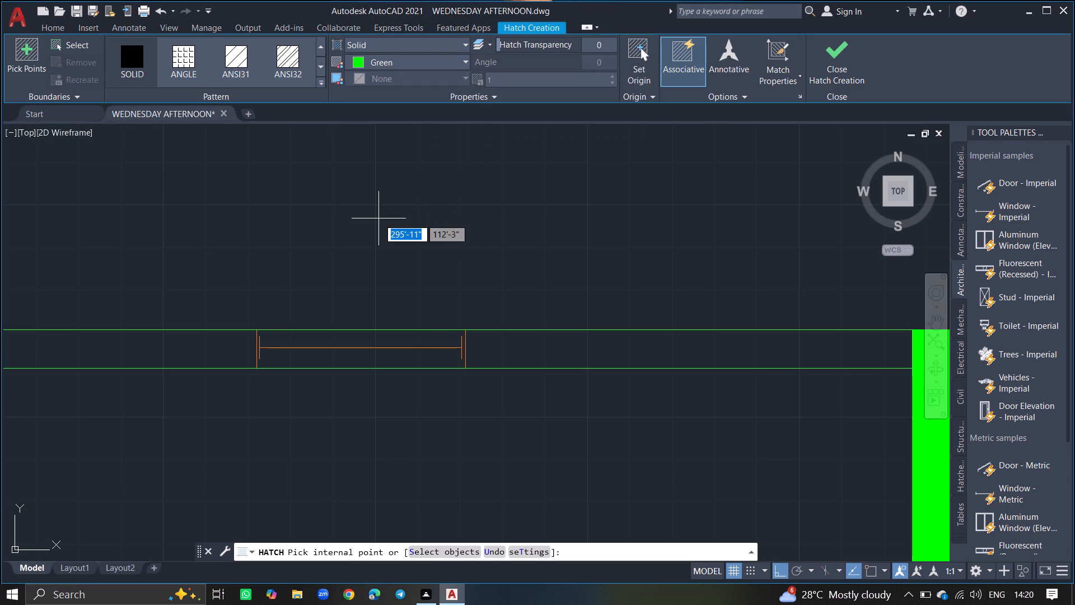
{"action": "left_click", "coordinate": [77, 337]}
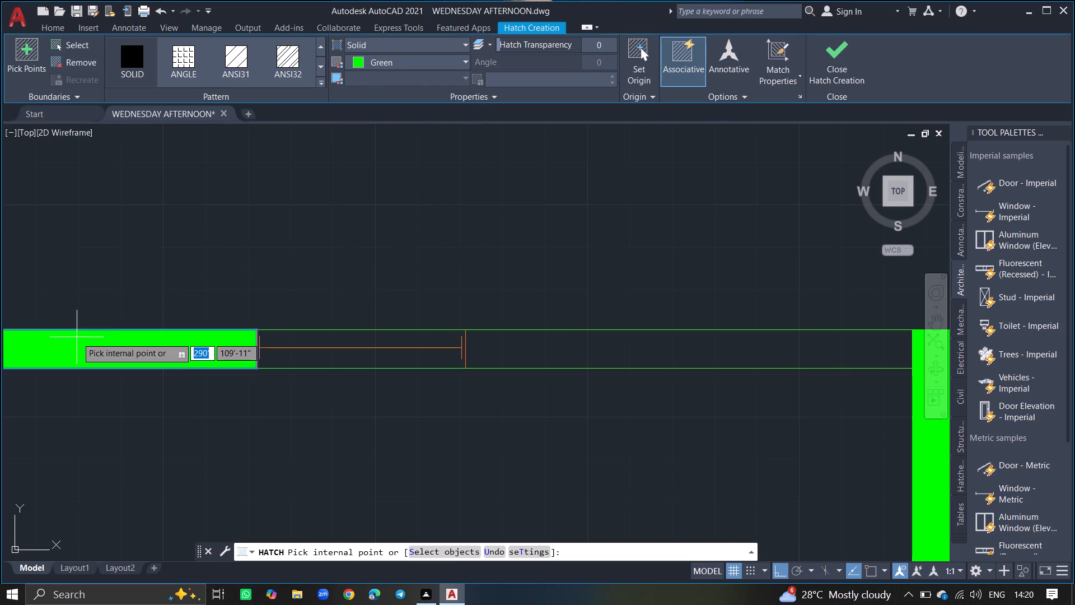
{"action": "scroll", "coordinate": [77, 337], "scroll_direction": "down", "scroll_amount": 6, "text": "ctrl"}
{"action": "scroll", "coordinate": [103, 338], "scroll_direction": "up", "scroll_amount": 9, "text": "ctrl"}
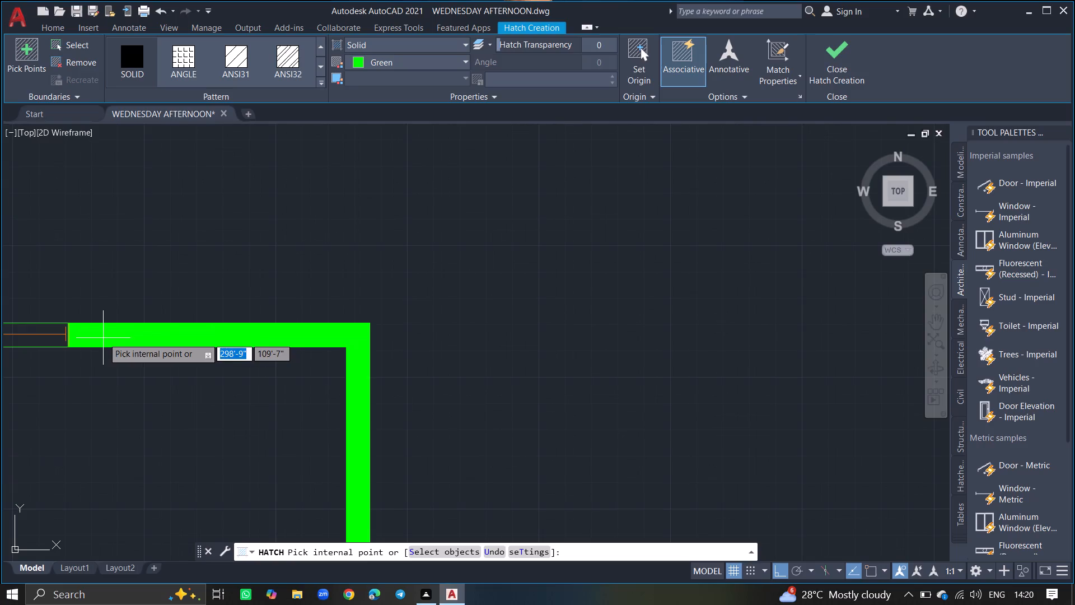
{"action": "left_click", "coordinate": [111, 339]}
{"action": "scroll", "coordinate": [109, 336], "scroll_direction": "down", "scroll_amount": 2, "text": "ctrl"}
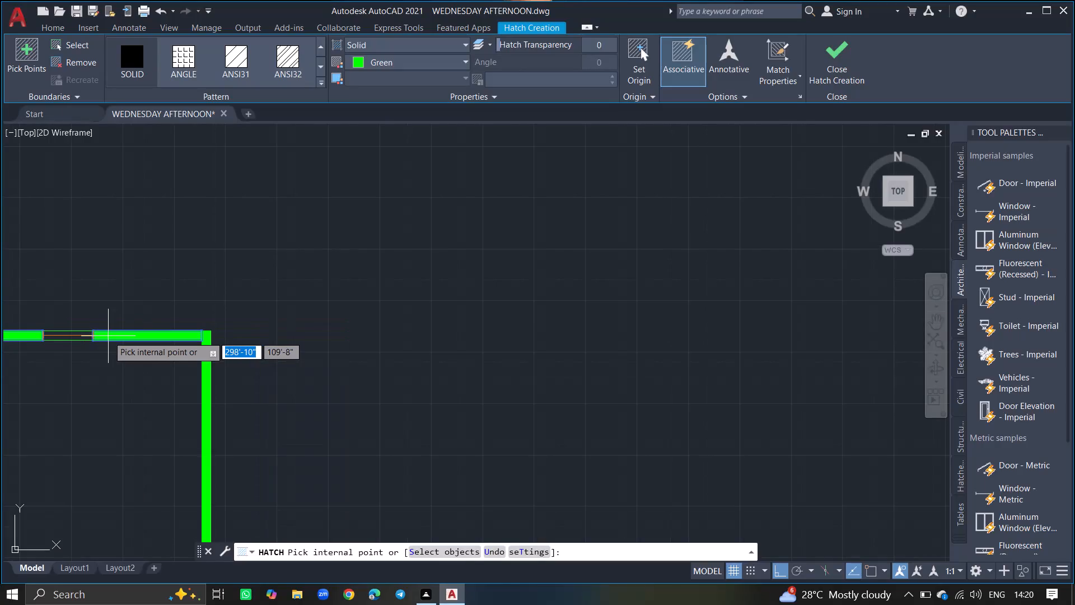
Fill the long partition with its west end and east junction, and the porch's west wall from door to window, and finish the hatch.
{"action": "scroll", "coordinate": [111, 278], "scroll_direction": "down", "scroll_amount": 3, "text": "ctrl"}
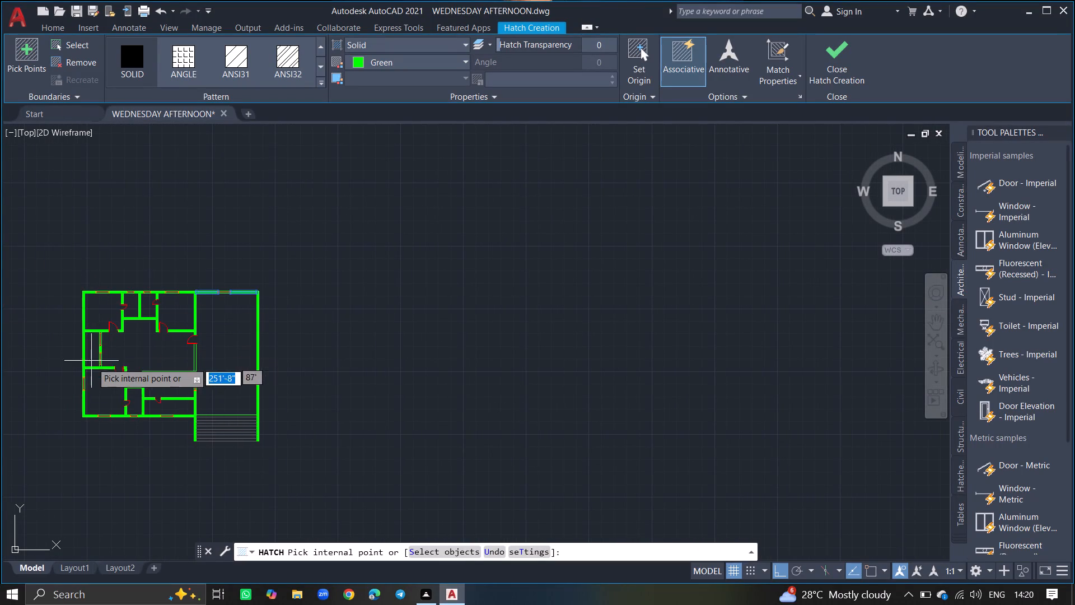
{"action": "scroll", "coordinate": [99, 374], "scroll_direction": "up", "scroll_amount": 7, "text": "ctrl"}
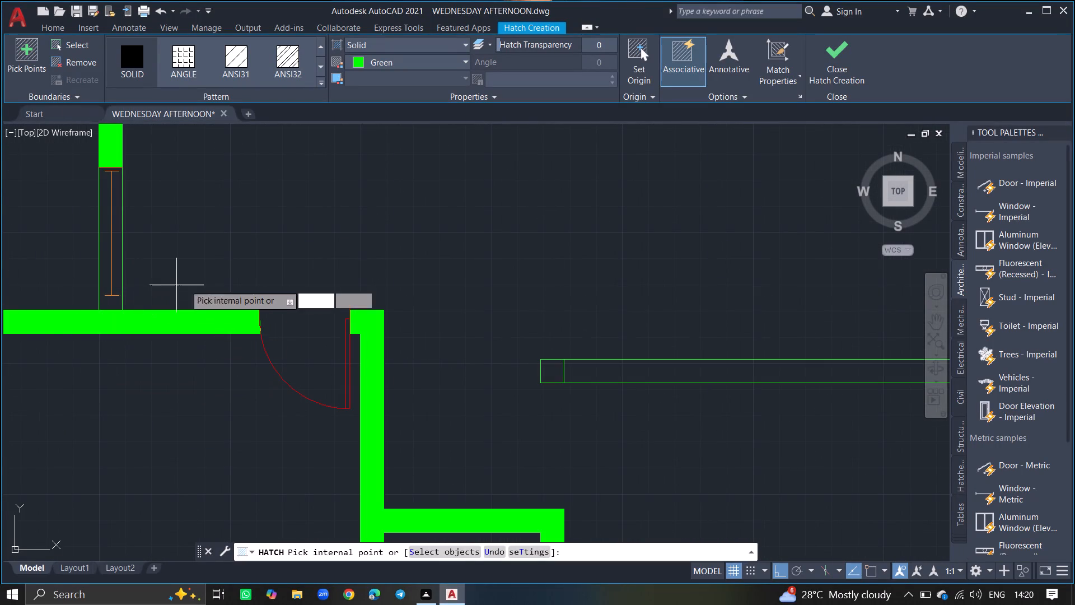
{"action": "scroll", "coordinate": [228, 287], "scroll_direction": "down", "scroll_amount": 5, "text": "ctrl"}
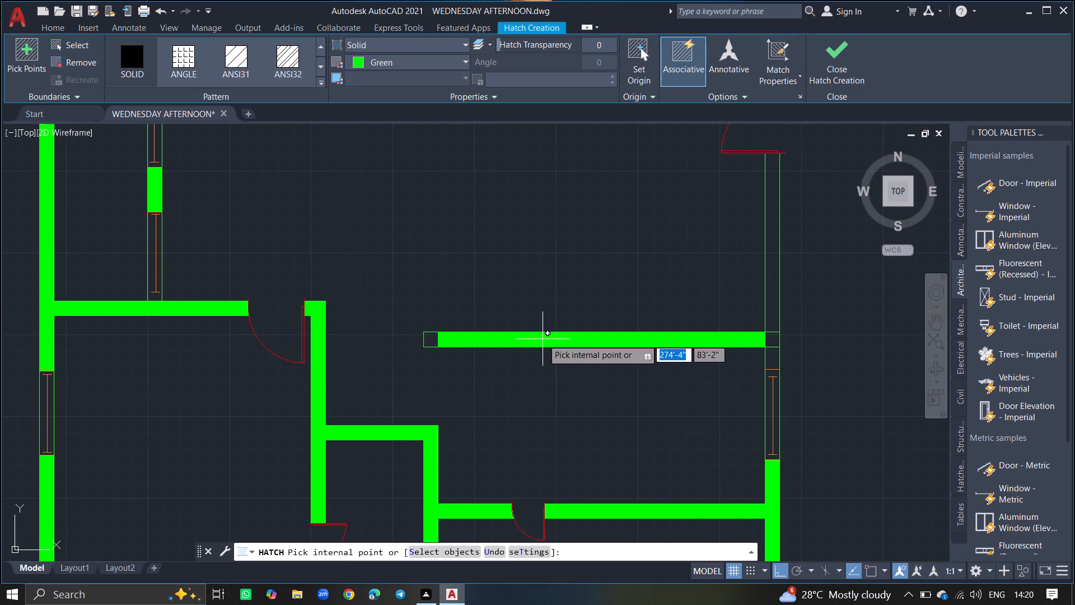
{"action": "left_click", "coordinate": [543, 339]}
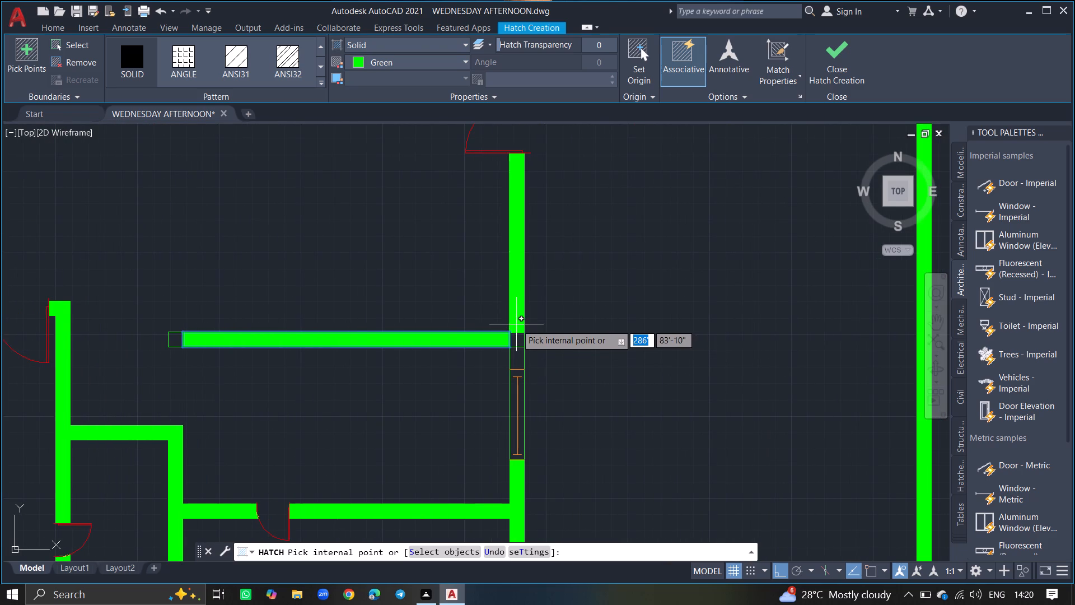
{"action": "left_click", "coordinate": [516, 324]}
{"action": "left_click_drag", "start_coordinate": [516, 338], "coordinate": [516, 343]}
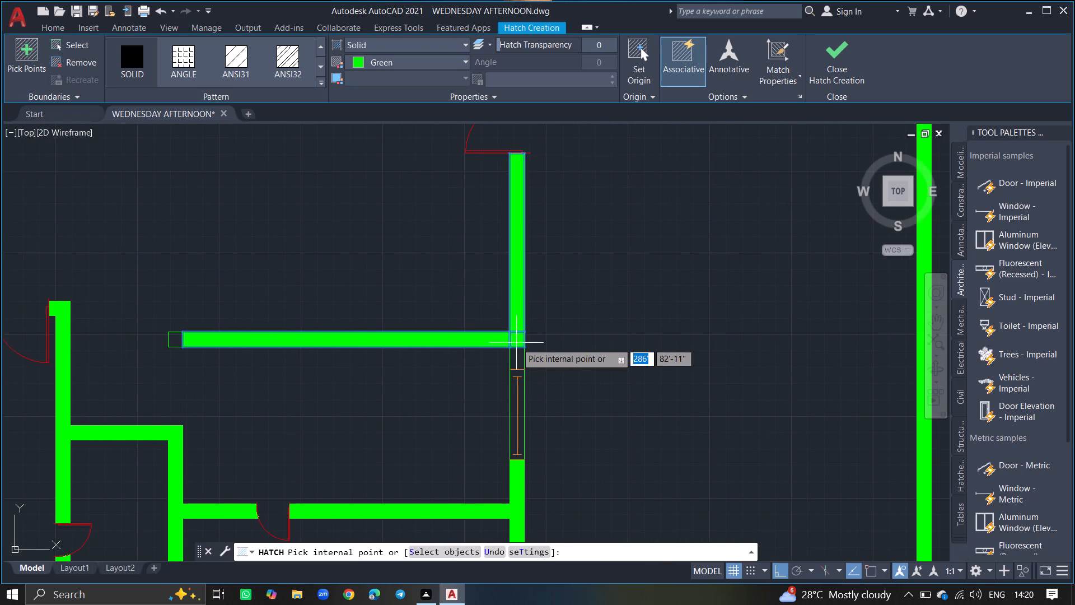
{"action": "left_click_drag", "start_coordinate": [516, 343], "coordinate": [513, 349]}
{"action": "left_click", "coordinate": [513, 349]}
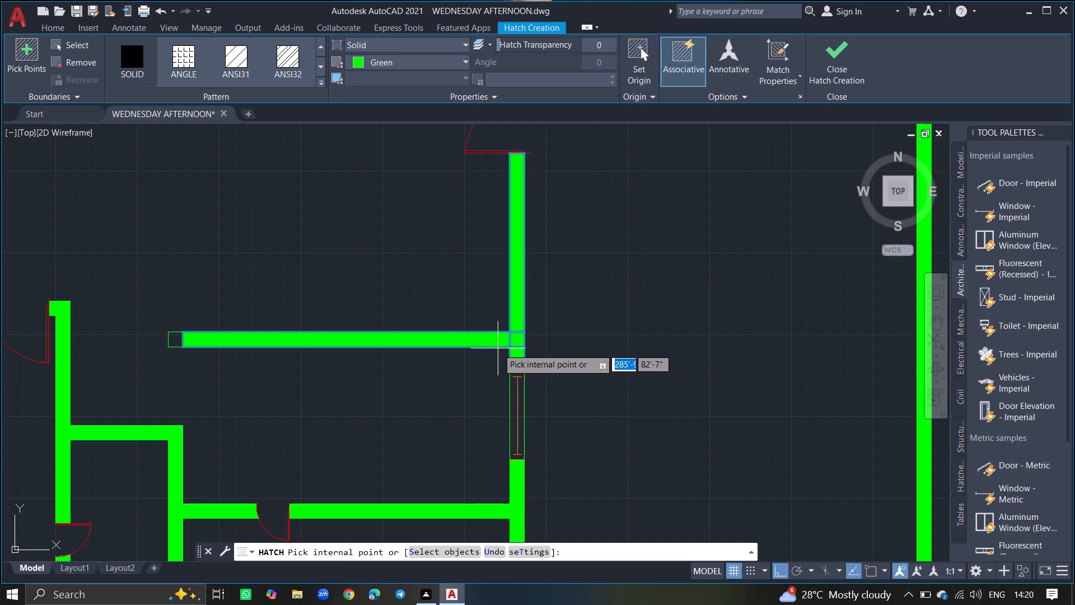
{"action": "left_click", "coordinate": [174, 333]}
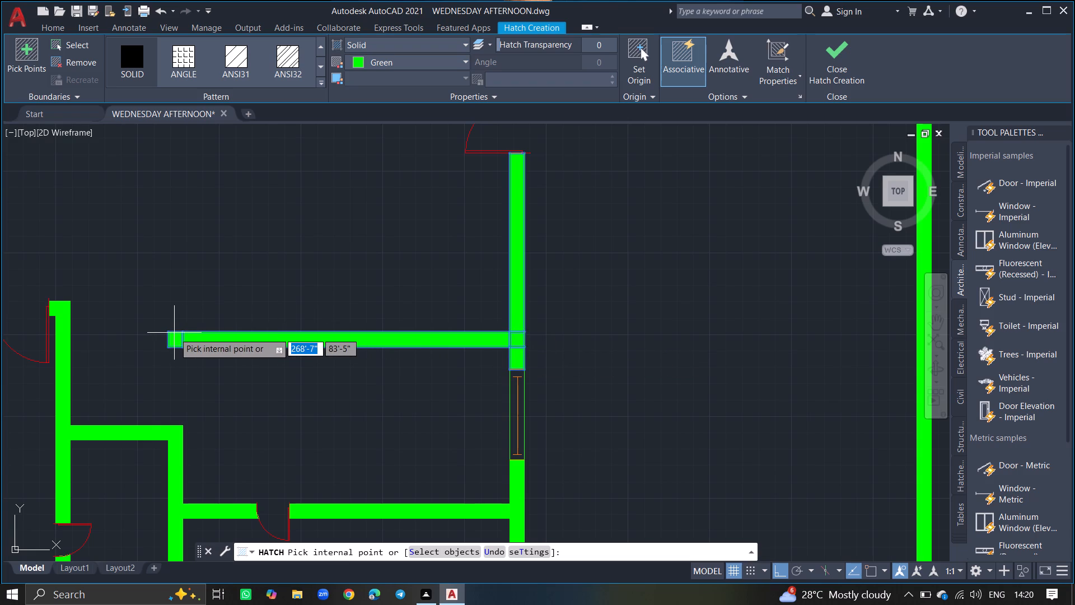
{"action": "key", "text": "Return"}
Make FURNITURE the current layer.
{"action": "scroll", "coordinate": [174, 333], "scroll_direction": "down", "scroll_amount": 3, "text": "ctrl"}
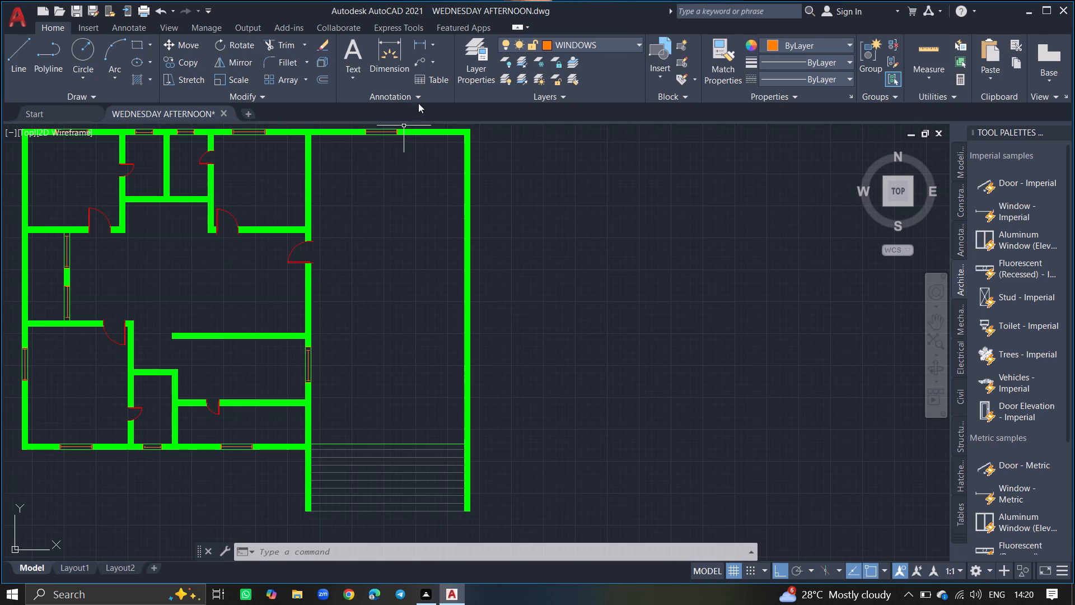
{"action": "left_click", "coordinate": [476, 74]}
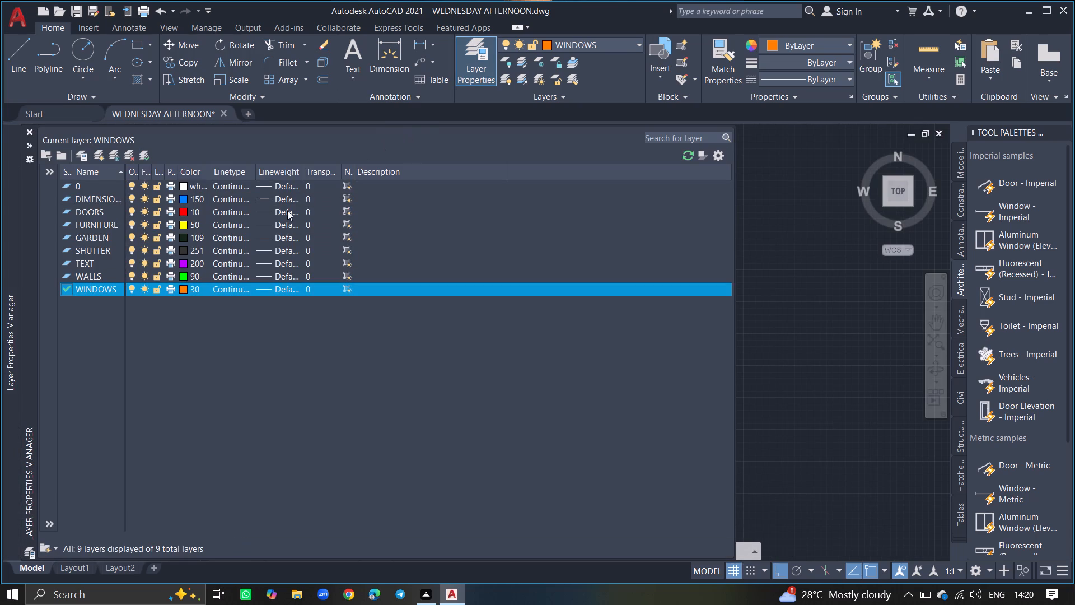
{"action": "double_click", "coordinate": [100, 221]}
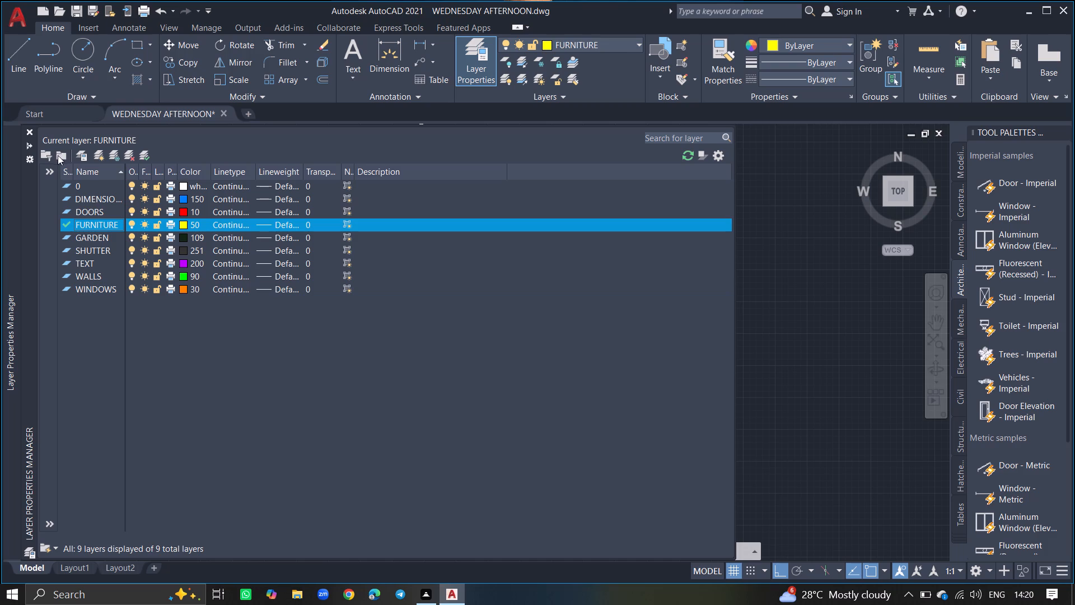
{"action": "left_click", "coordinate": [28, 131]}
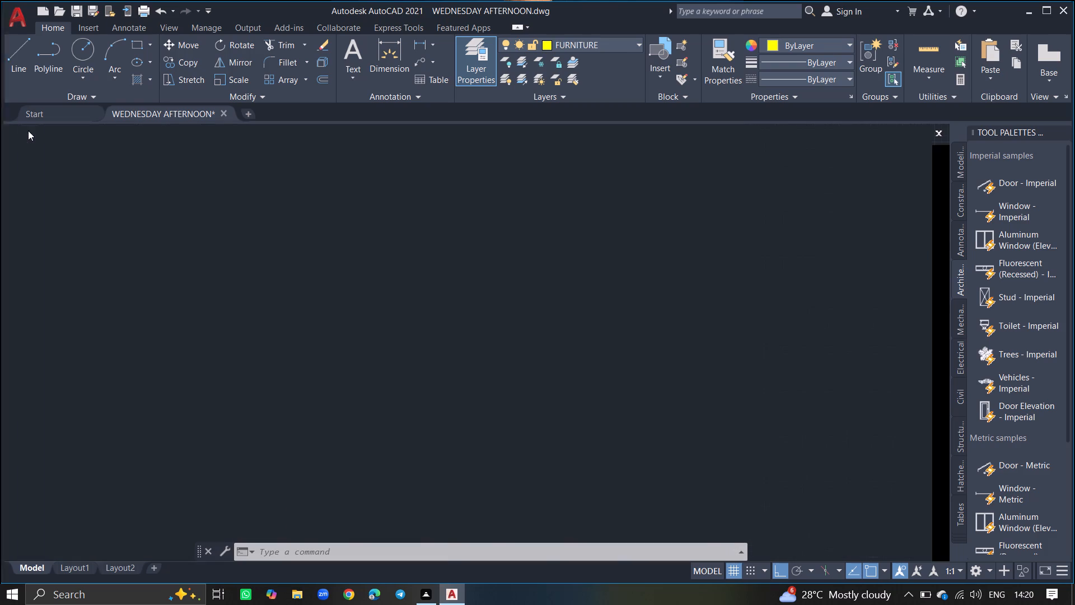
Close the tool palettes.
{"action": "scroll", "coordinate": [170, 272], "scroll_direction": "down", "scroll_amount": 1, "text": "ctrl"}
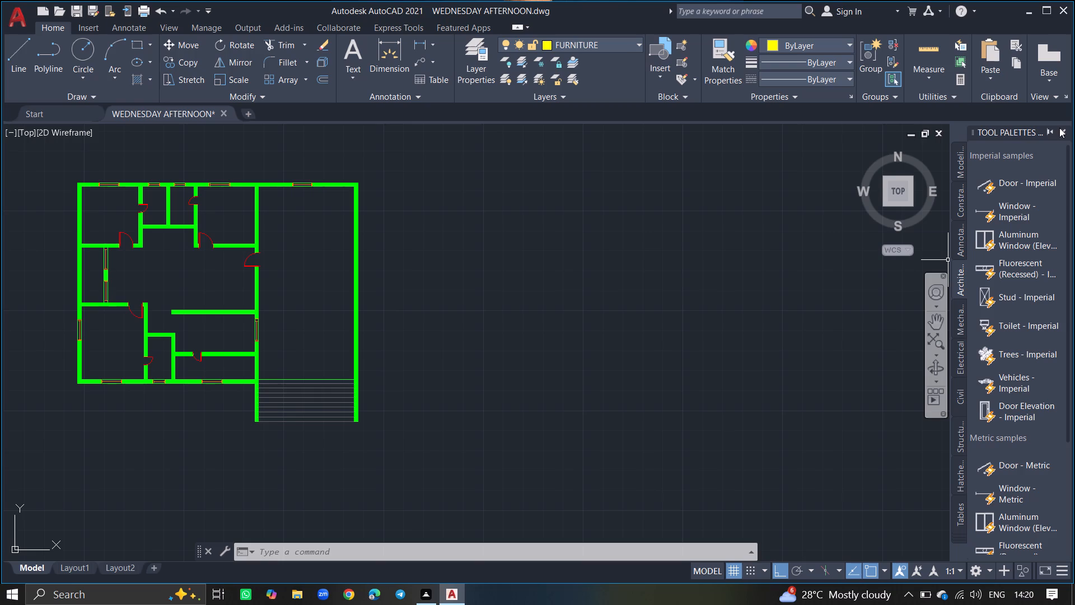
{"action": "left_click", "coordinate": [1060, 128]}
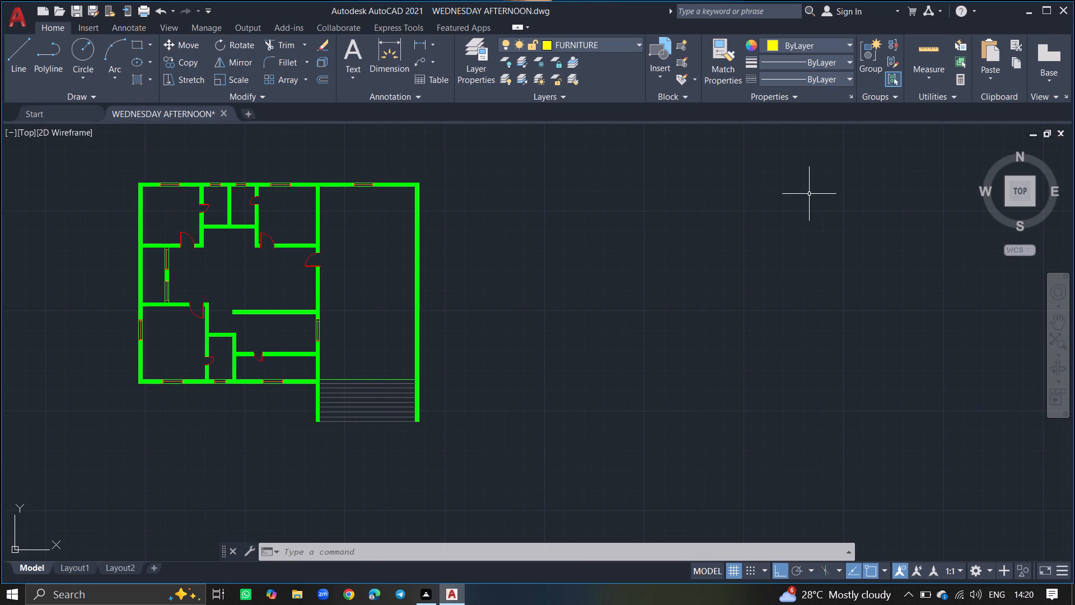
Insert the Bed - Queen block from DesignCenter's Home - Space Planner drawing into the empty area east of the floor plan.
{"action": "key", "text": "ctrl+2"}
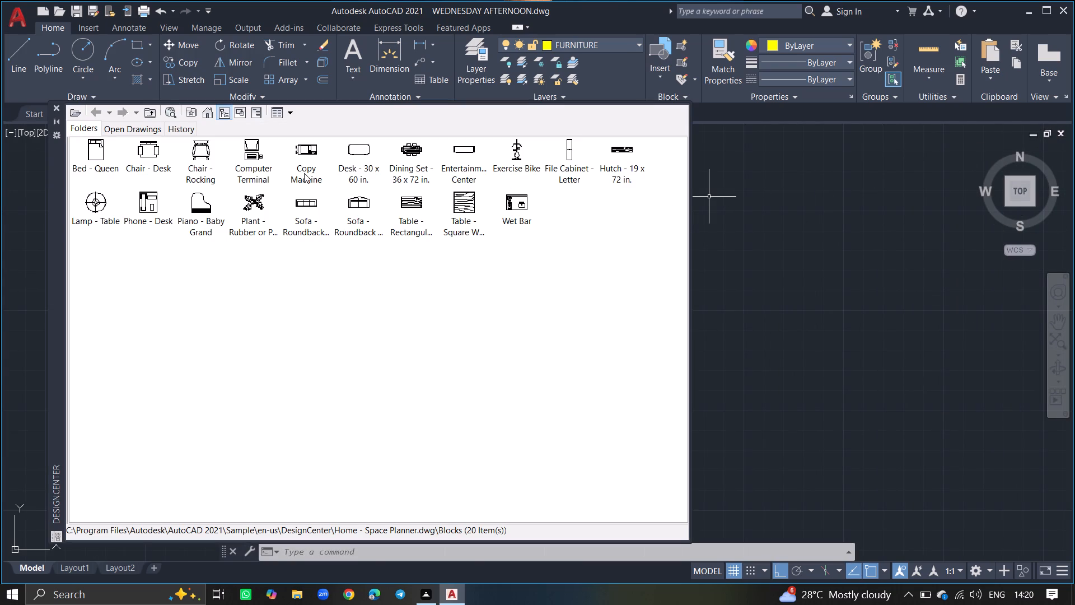
{"action": "left_click", "coordinate": [95, 150]}
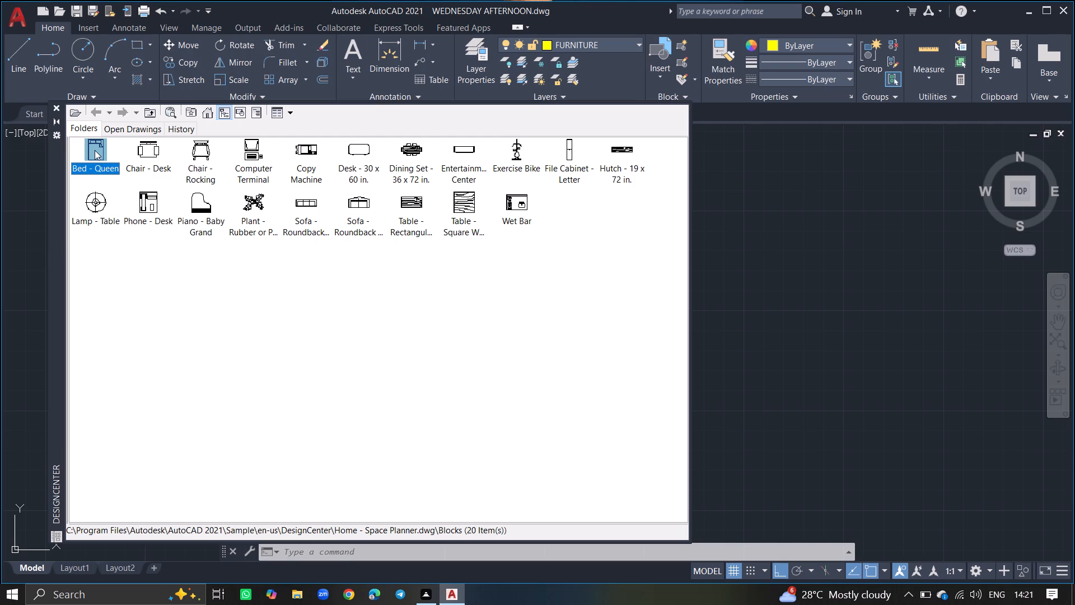
{"action": "left_click_drag", "start_coordinate": [95, 150], "coordinate": [770, 231]}
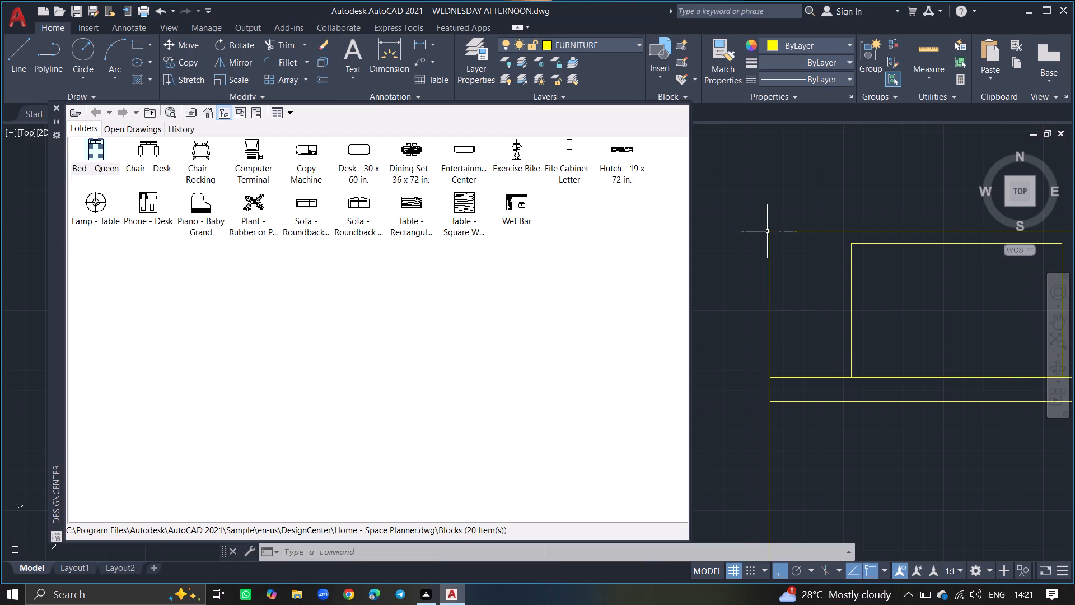
{"action": "left_click", "coordinate": [56, 108]}
Scale the queen bed down freehand to suit the plan's rooms, using a base point on its pillow edge.
{"action": "scroll", "coordinate": [56, 108], "scroll_direction": "down", "scroll_amount": 1, "text": "ctrl"}
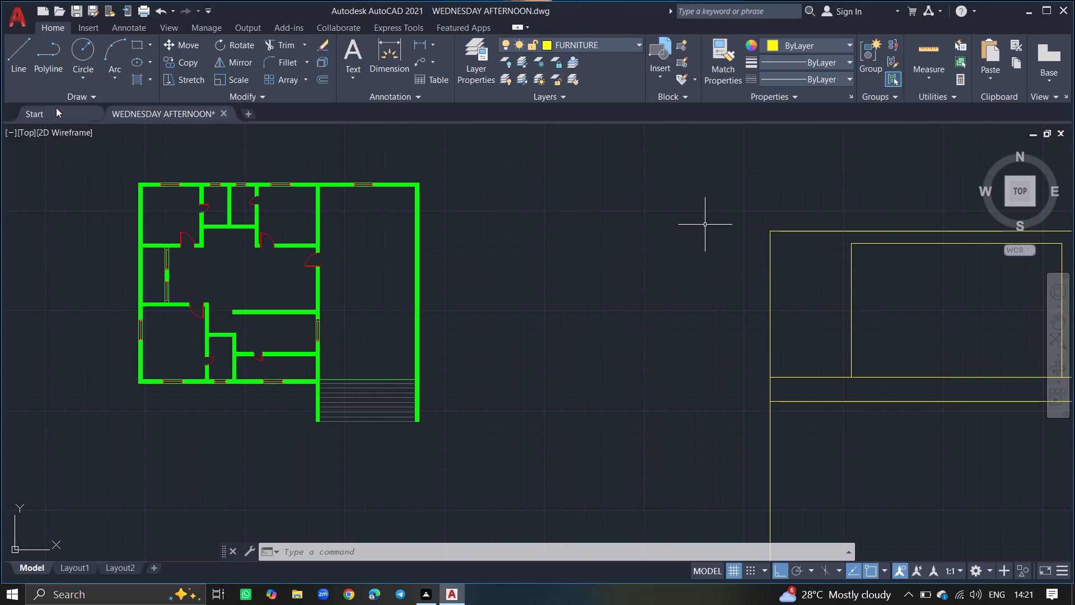
{"action": "scroll", "coordinate": [272, 205], "scroll_direction": "down", "scroll_amount": 3, "text": "ctrl"}
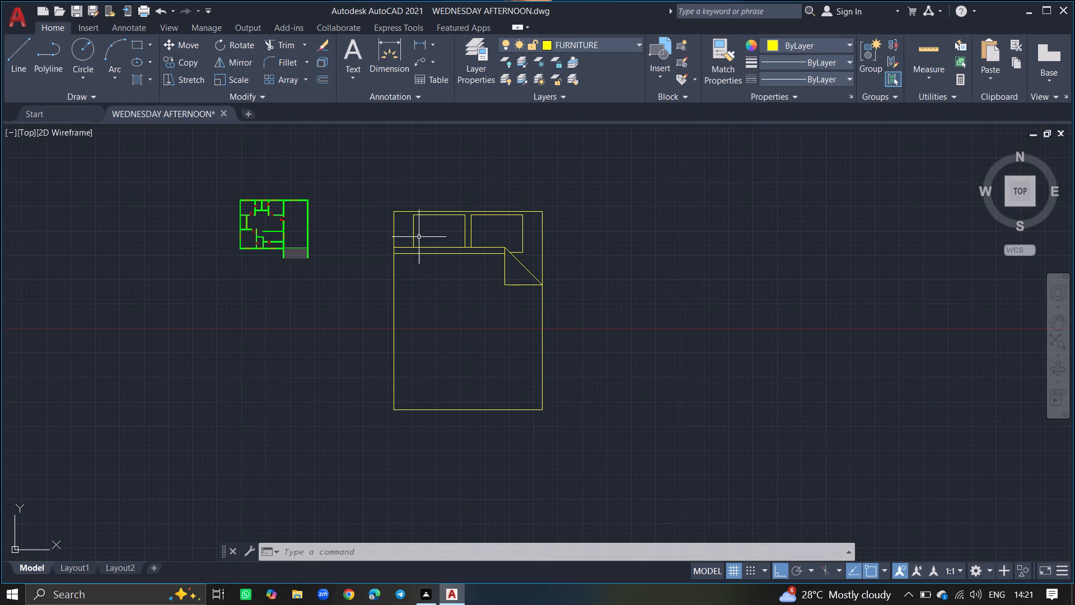
{"action": "left_click", "coordinate": [413, 240]}
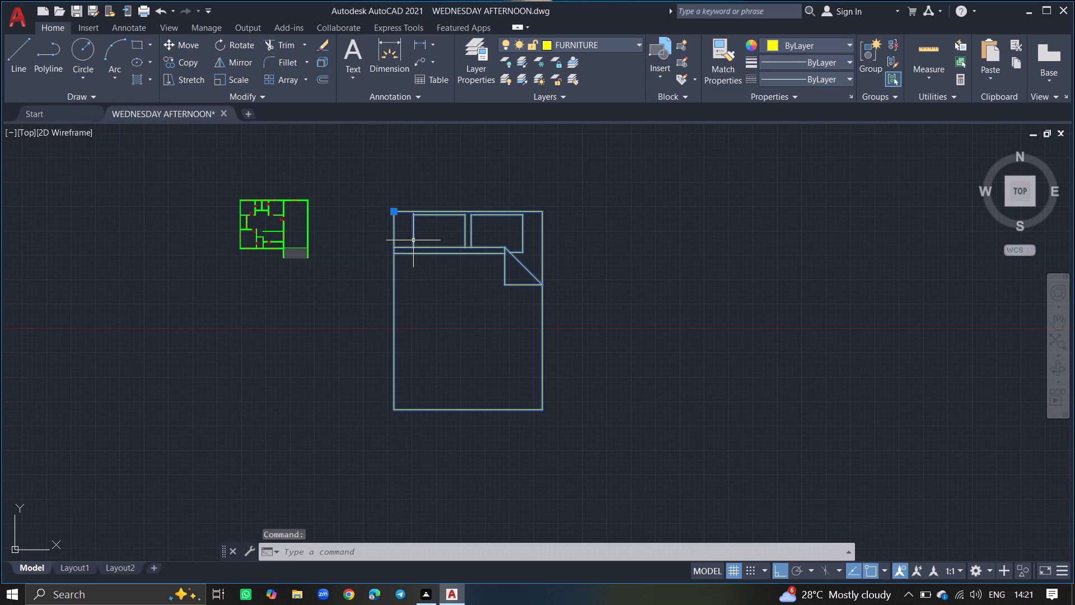
{"action": "type", "text": "SC"}
{"action": "key", "text": "Return"}
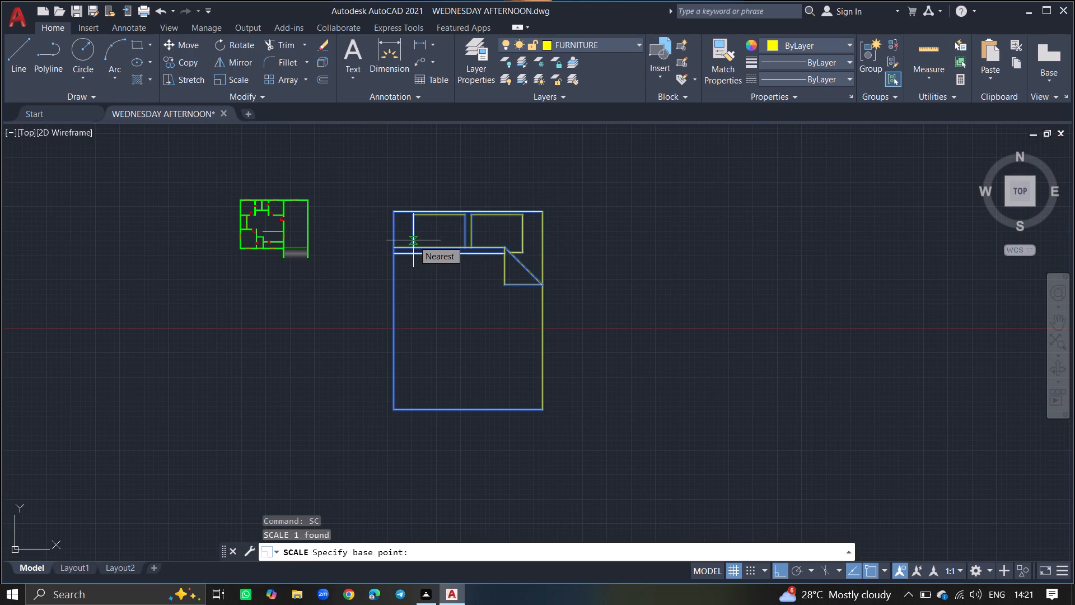
{"action": "left_click", "coordinate": [413, 240]}
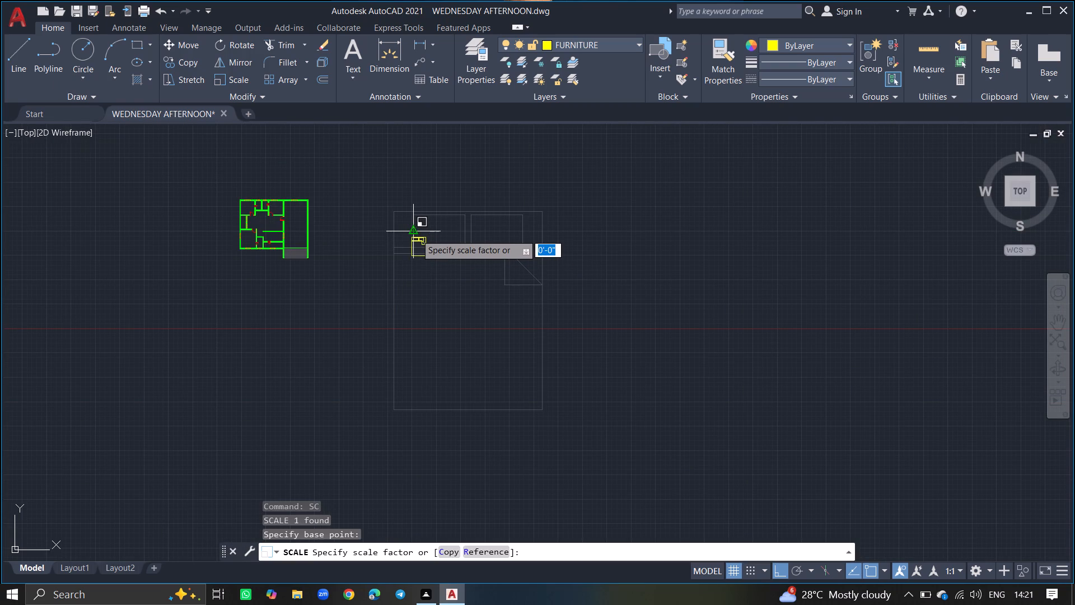
{"action": "scroll", "coordinate": [416, 234], "scroll_direction": "up", "scroll_amount": 4, "text": "ctrl"}
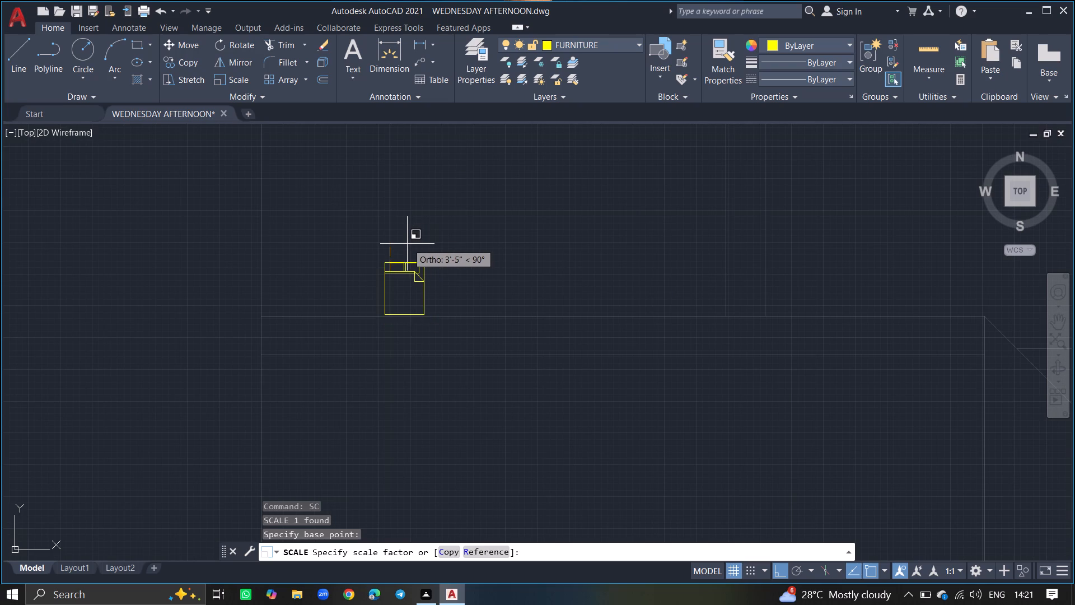
{"action": "left_click", "coordinate": [406, 243]}
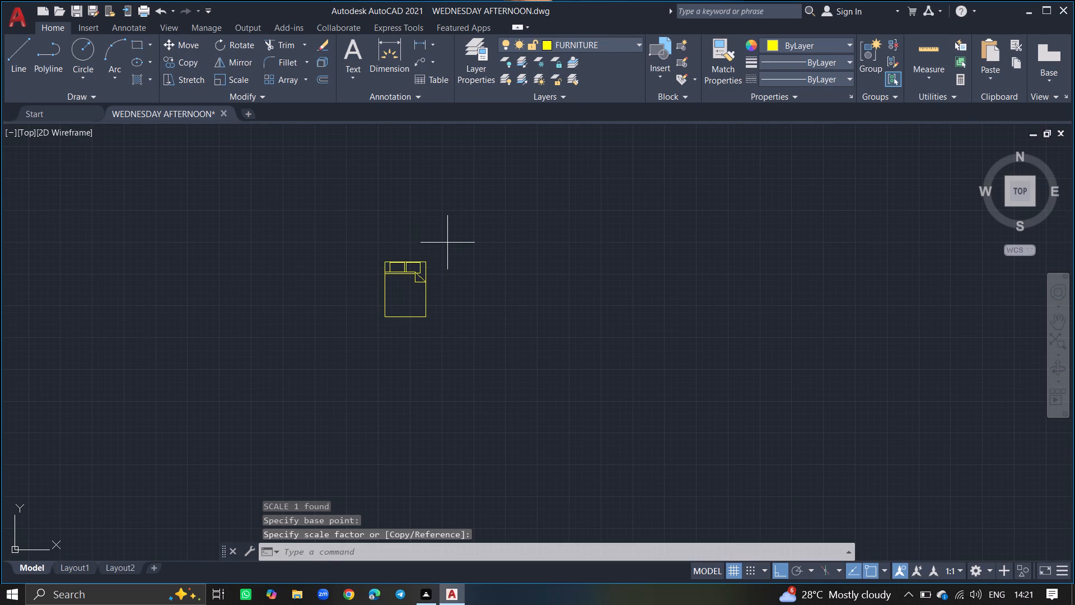
Move the queen bed into the northwest bedroom, with its pillow end against the north wall beneath the window and Ortho off.
{"action": "left_click", "coordinate": [447, 243]}
{"action": "left_click", "coordinate": [344, 358]}
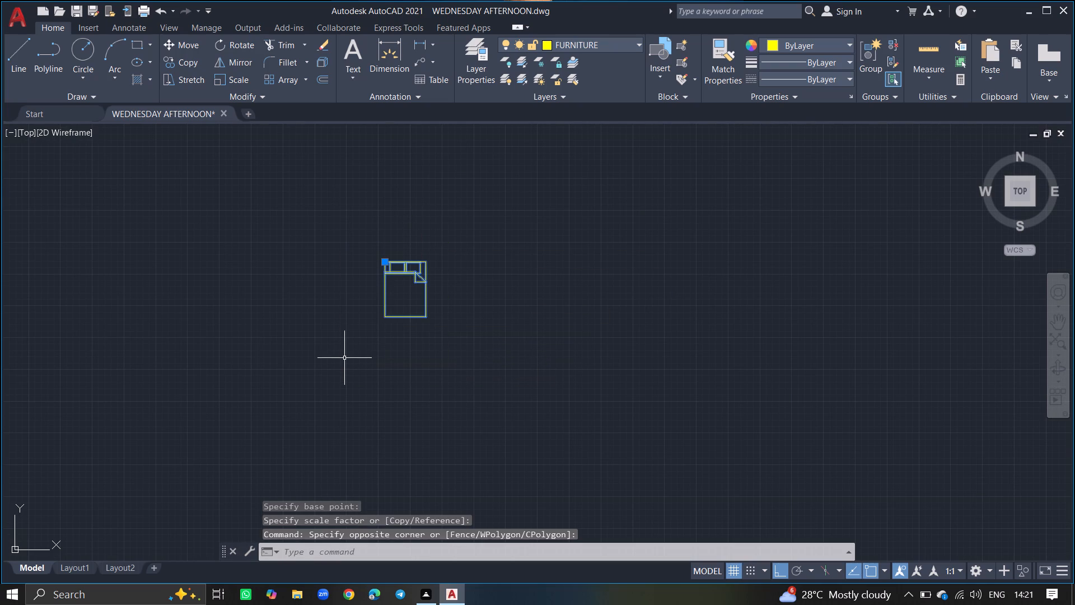
{"action": "type", "text": "MOVE"}
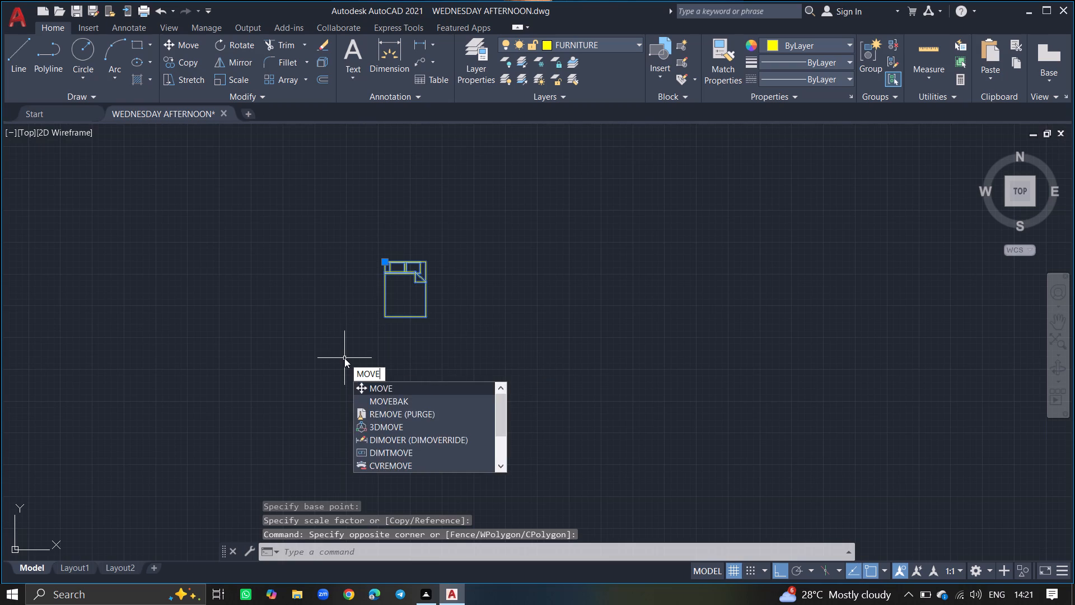
{"action": "key", "text": "Return"}
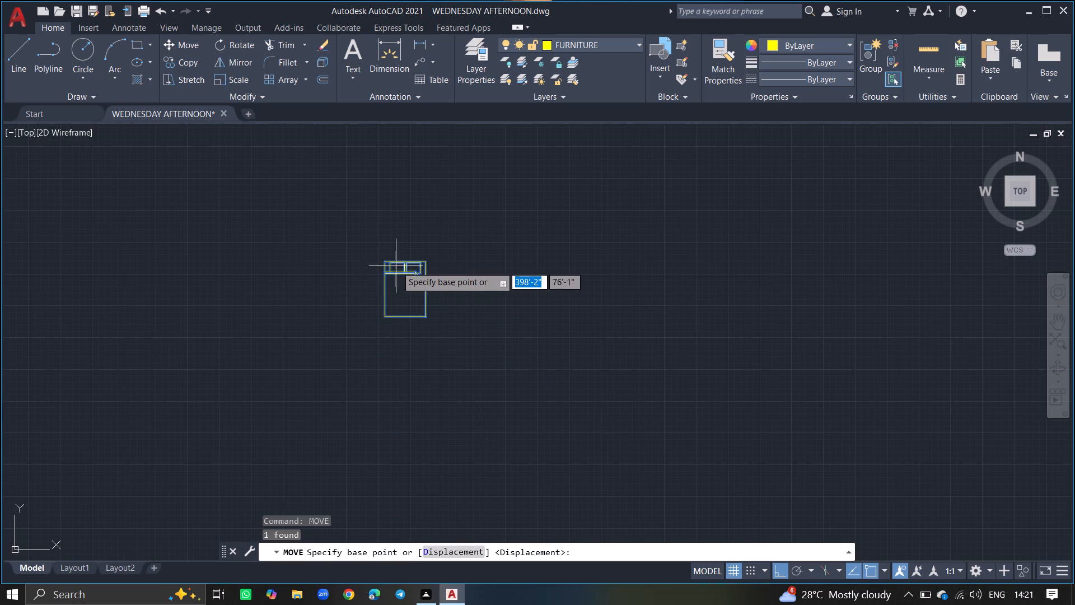
{"action": "left_click", "coordinate": [396, 266]}
{"action": "scroll", "coordinate": [327, 256], "scroll_direction": "down", "scroll_amount": 3, "text": "ctrl"}
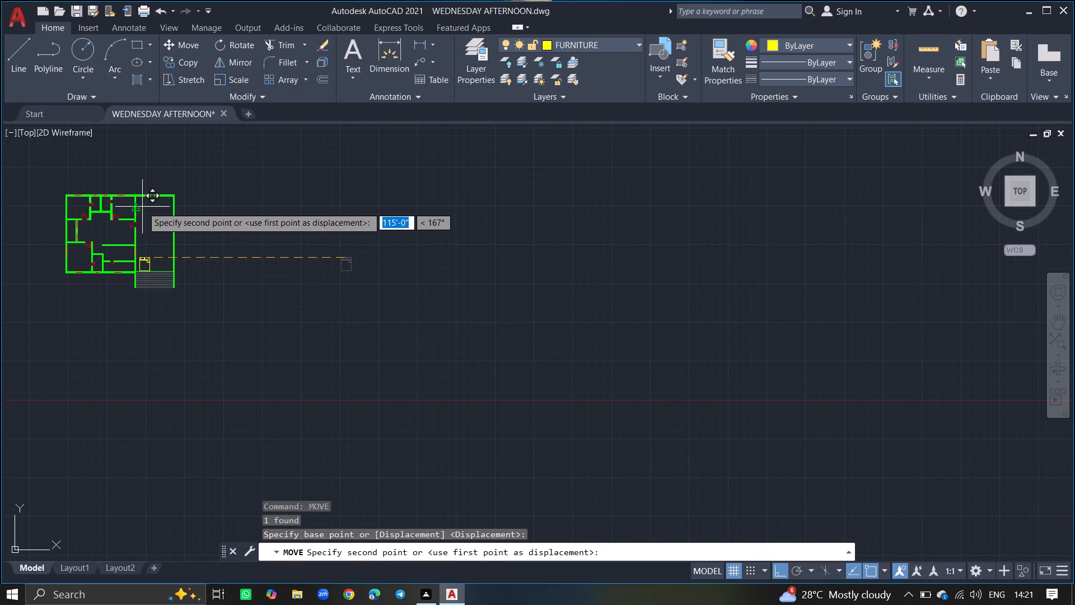
{"action": "key", "text": "F8"}
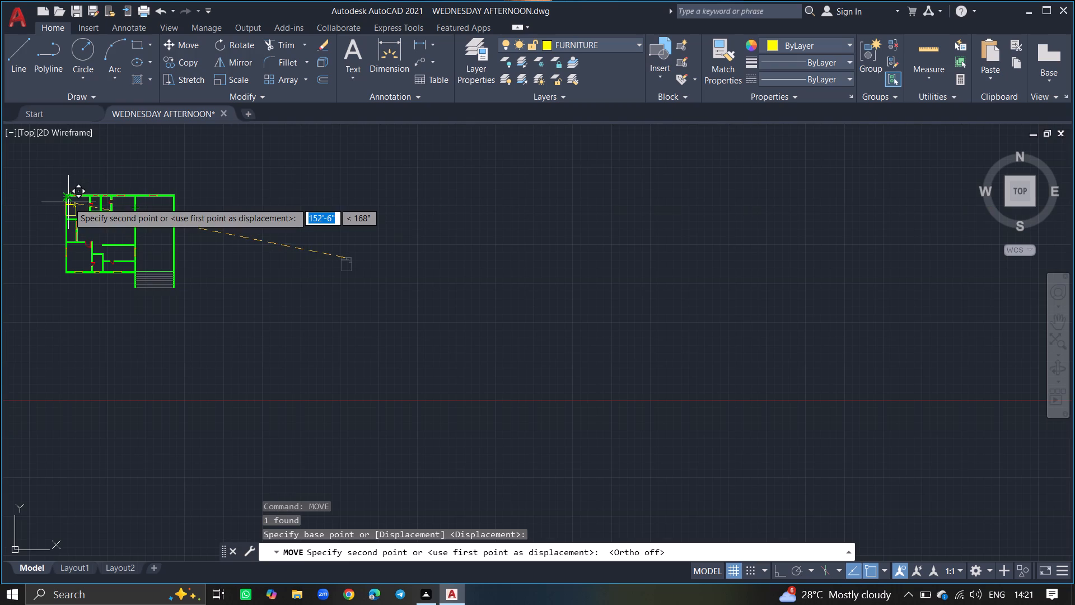
{"action": "scroll", "coordinate": [344, 190], "scroll_direction": "up", "scroll_amount": 6, "text": "ctrl"}
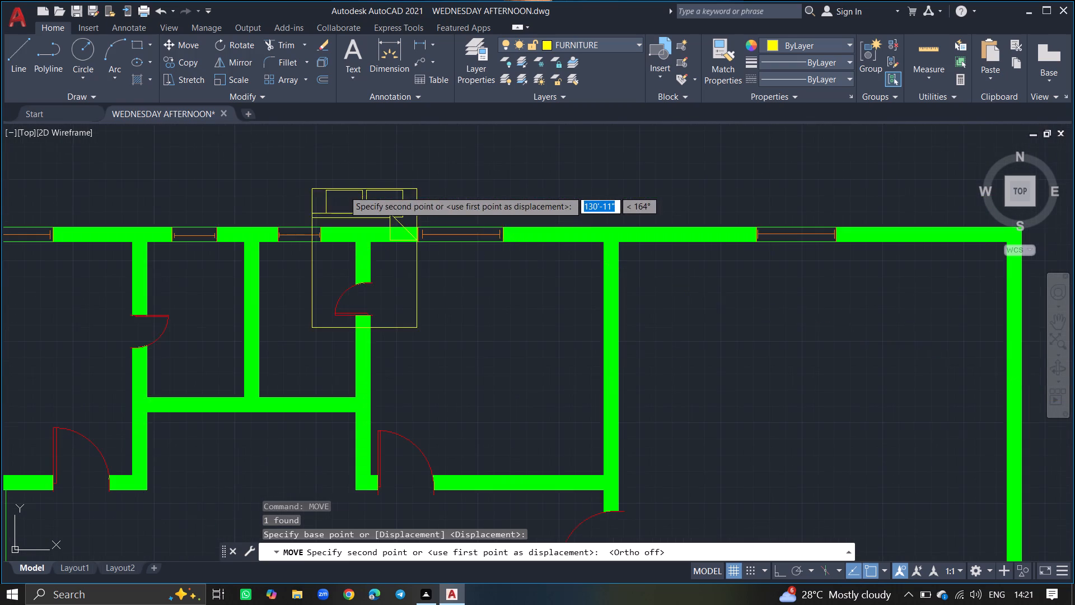
{"action": "scroll", "coordinate": [190, 266], "scroll_direction": "down", "scroll_amount": 3, "text": "ctrl"}
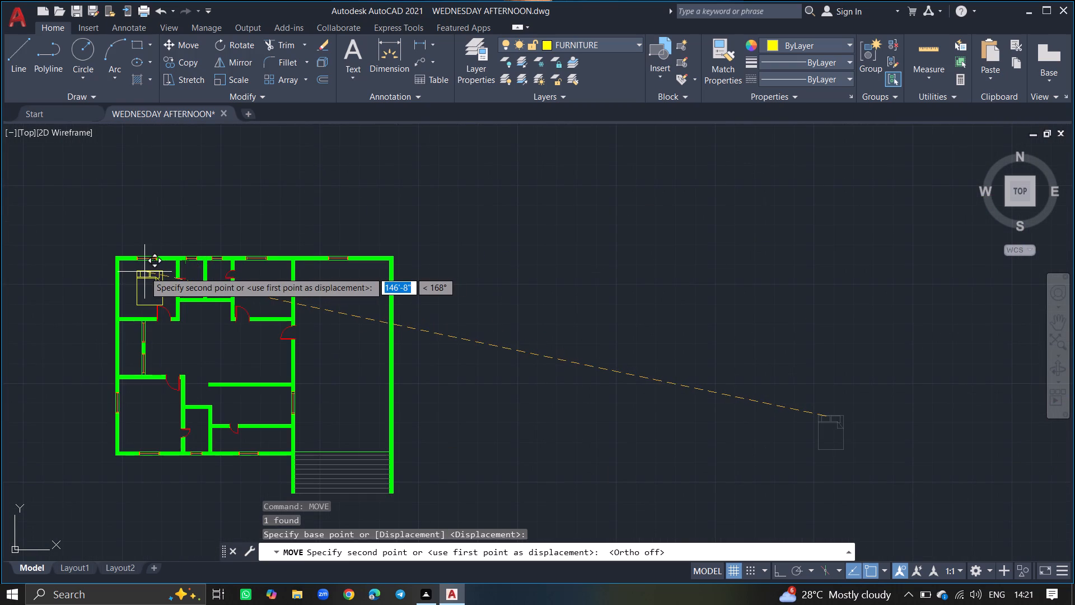
{"action": "scroll", "coordinate": [144, 272], "scroll_direction": "up", "scroll_amount": 2, "text": "ctrl"}
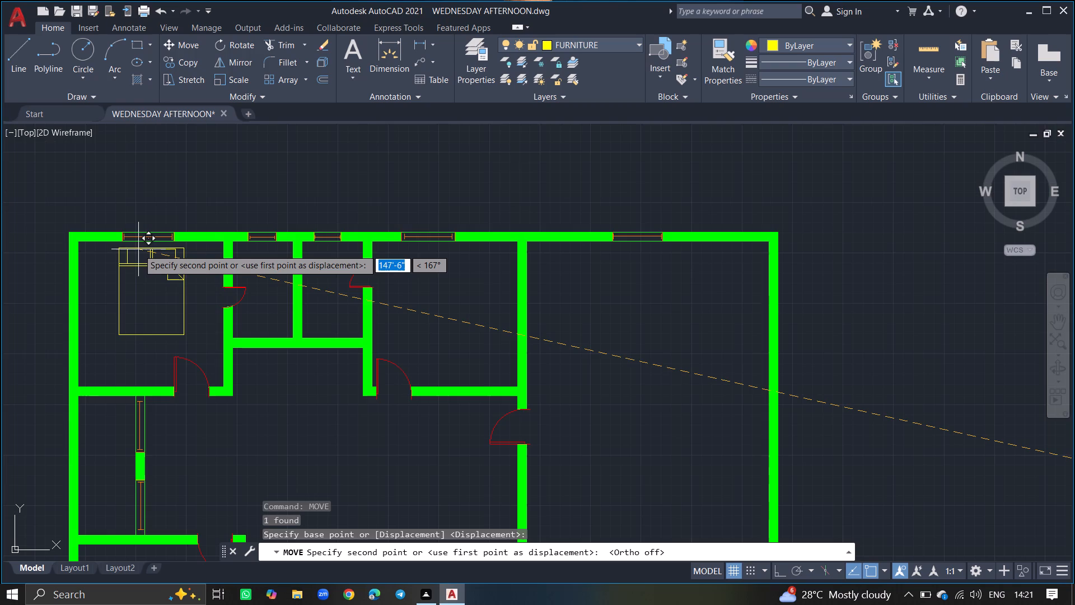
{"action": "scroll", "coordinate": [138, 249], "scroll_direction": "up", "scroll_amount": 3, "text": "ctrl"}
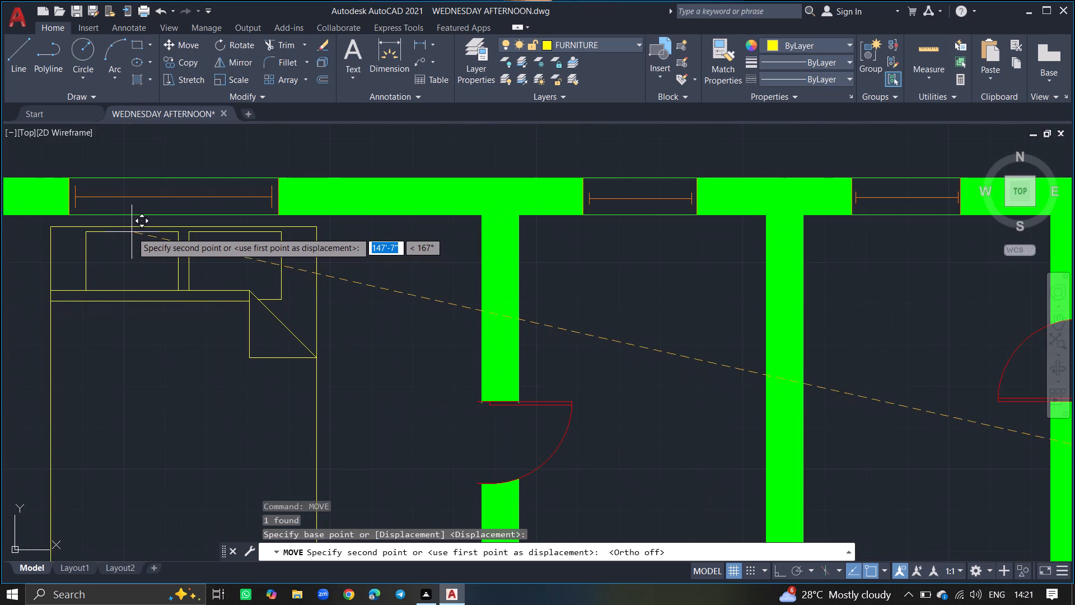
{"action": "left_click", "coordinate": [132, 231]}
Draw a wardrobe rectangle about 4'-2" long in the southwest corner of the northwest bedroom, against the south wall.
{"action": "scroll", "coordinate": [132, 231], "scroll_direction": "down", "scroll_amount": 2, "text": "ctrl"}
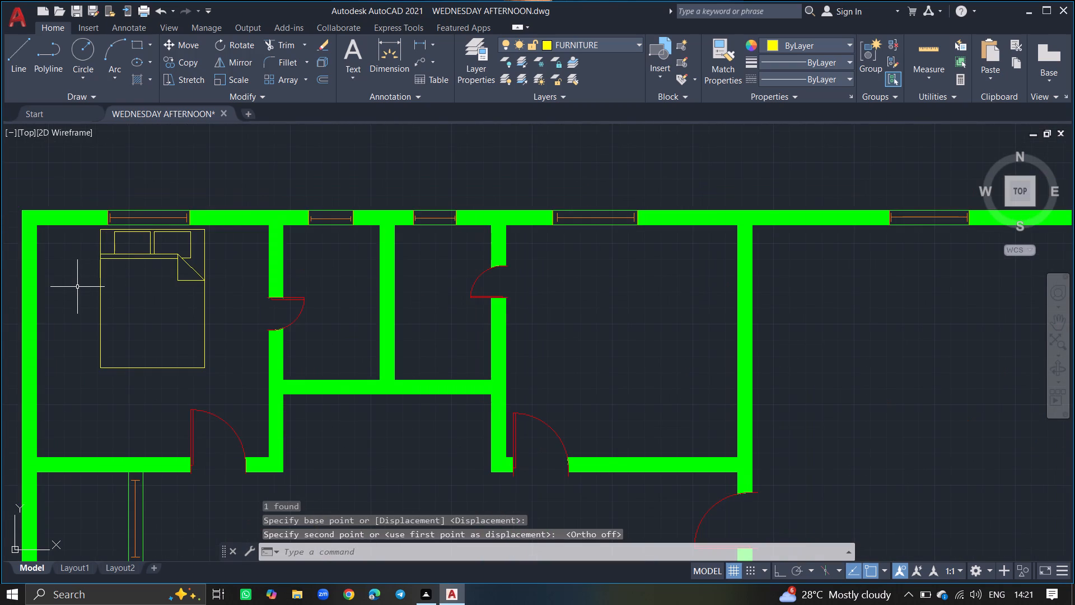
{"action": "type", "text": "REC"}
{"action": "key", "text": "Return"}
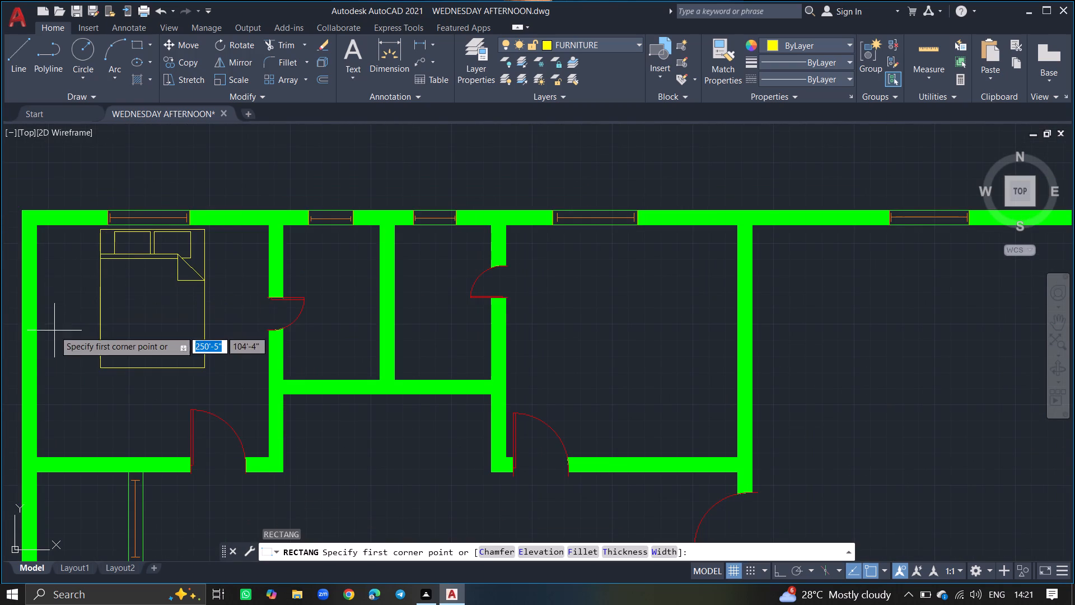
{"action": "left_click_drag", "start_coordinate": [41, 453], "coordinate": [109, 429]}
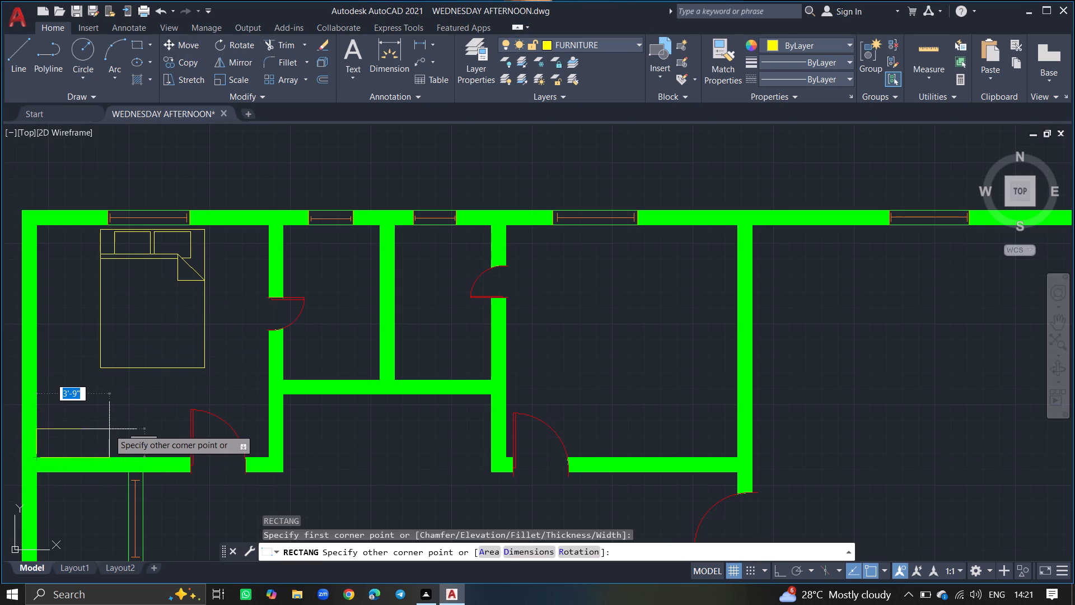
{"action": "left_click_drag", "start_coordinate": [109, 429], "coordinate": [117, 430]}
{"action": "left_click_drag", "start_coordinate": [117, 430], "coordinate": [101, 444]}
Draw a lengthwise centre line about 4'-2" long through the wardrobe, from its east side's midpoint to the west wall.
{"action": "scroll", "coordinate": [101, 444], "scroll_direction": "up", "scroll_amount": 2, "text": "ctrl"}
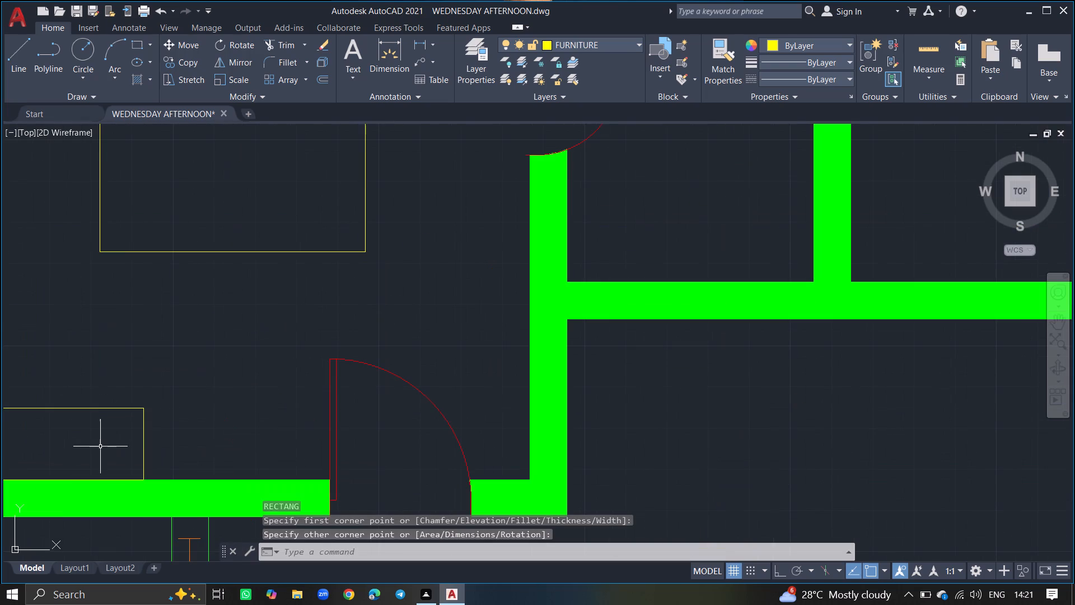
{"action": "key", "text": "l"}
{"action": "key", "text": "Return"}
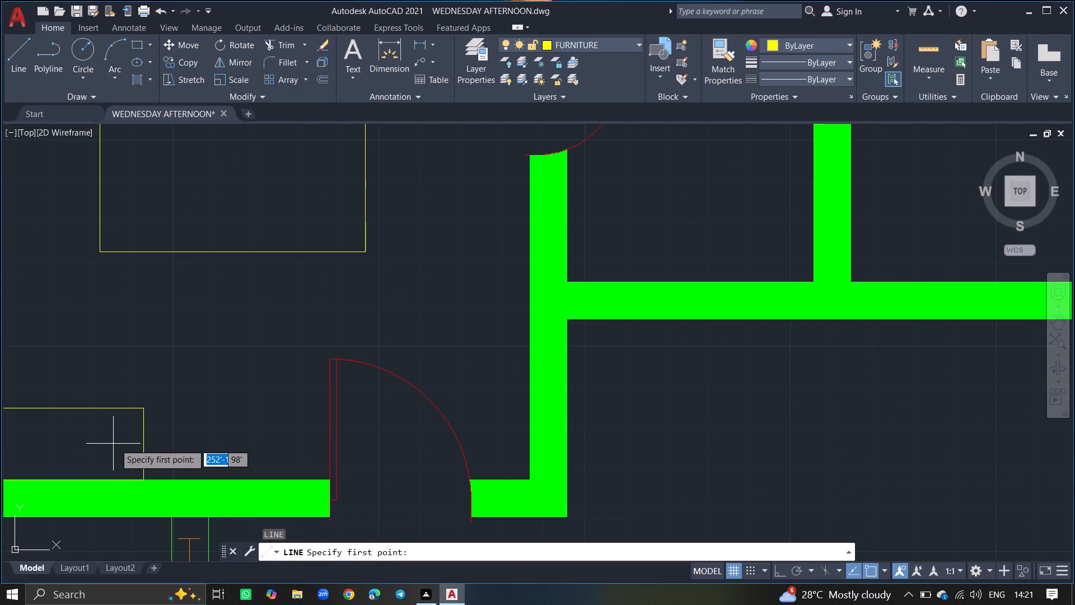
{"action": "left_click_drag", "start_coordinate": [143, 447], "coordinate": [90, 441]}
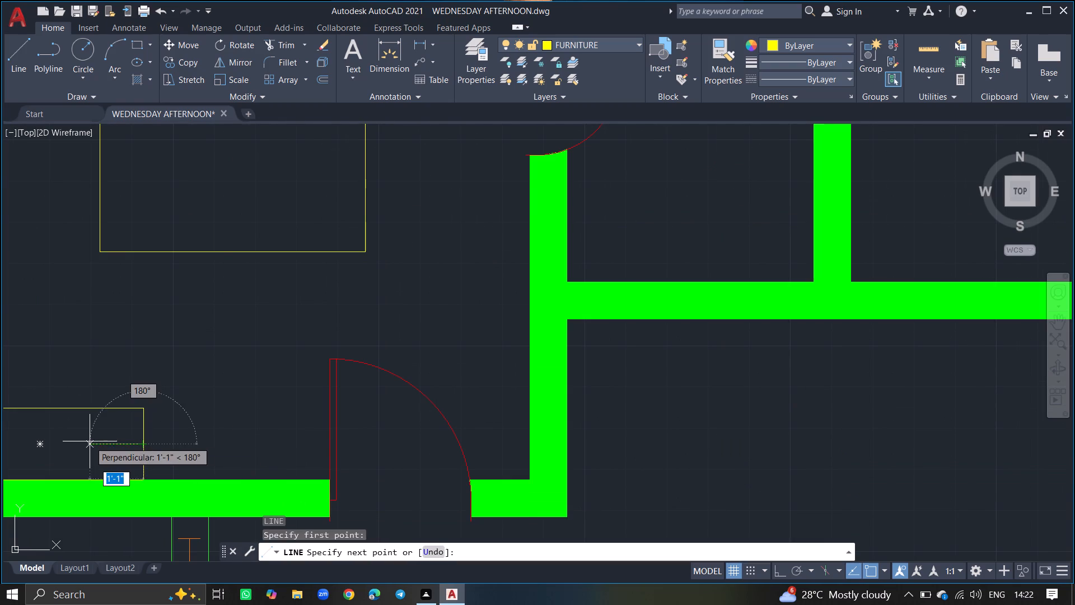
{"action": "scroll", "coordinate": [90, 441], "scroll_direction": "down", "scroll_amount": 4, "text": "ctrl"}
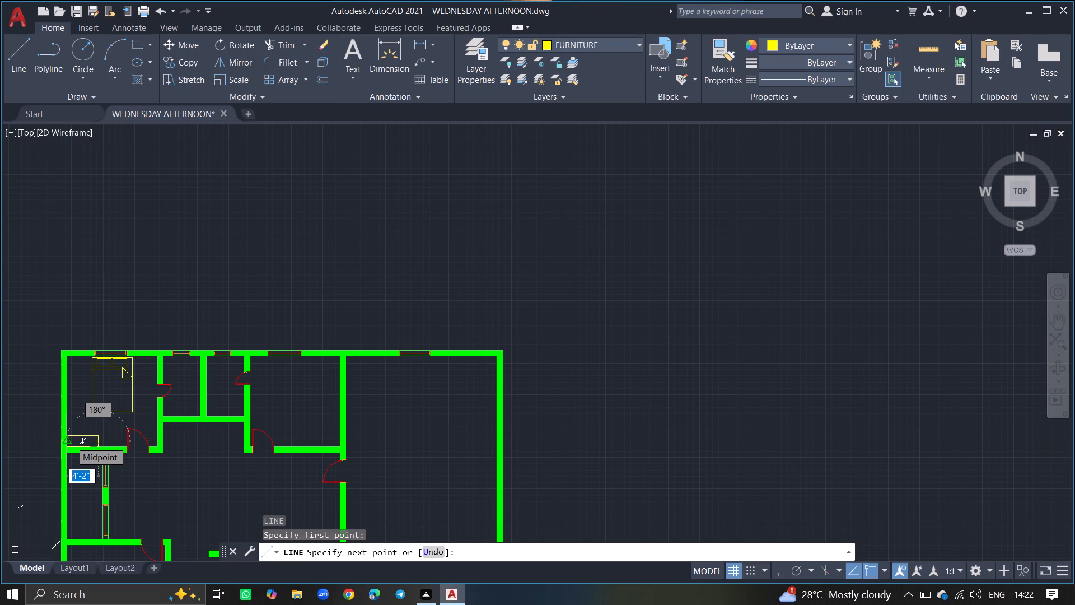
{"action": "scroll", "coordinate": [71, 441], "scroll_direction": "up", "scroll_amount": 4, "text": "ctrl"}
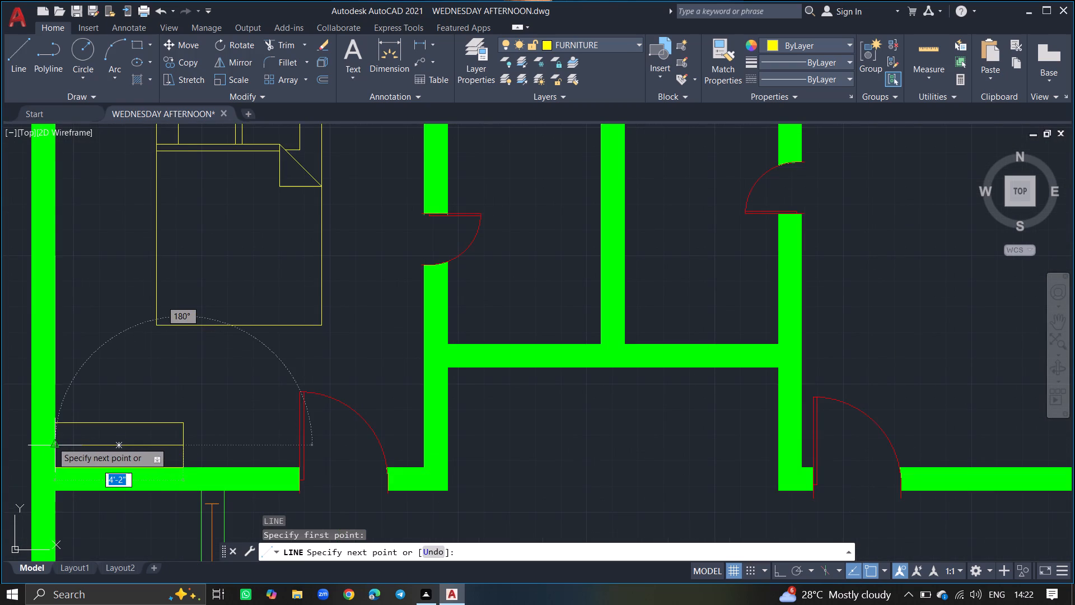
{"action": "left_click", "coordinate": [52, 442]}
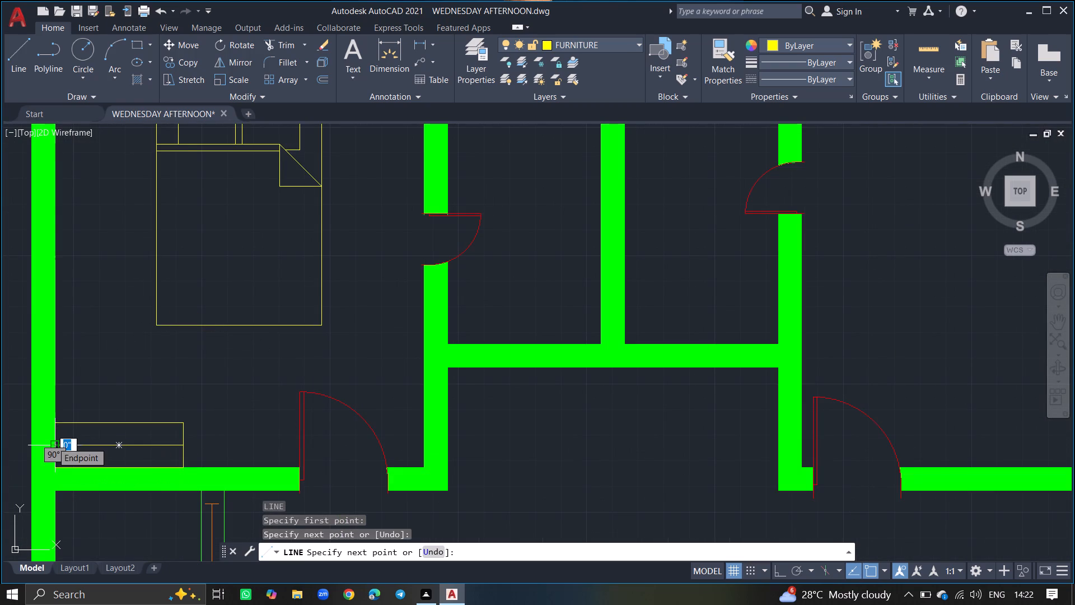
{"action": "key", "text": "Return"}
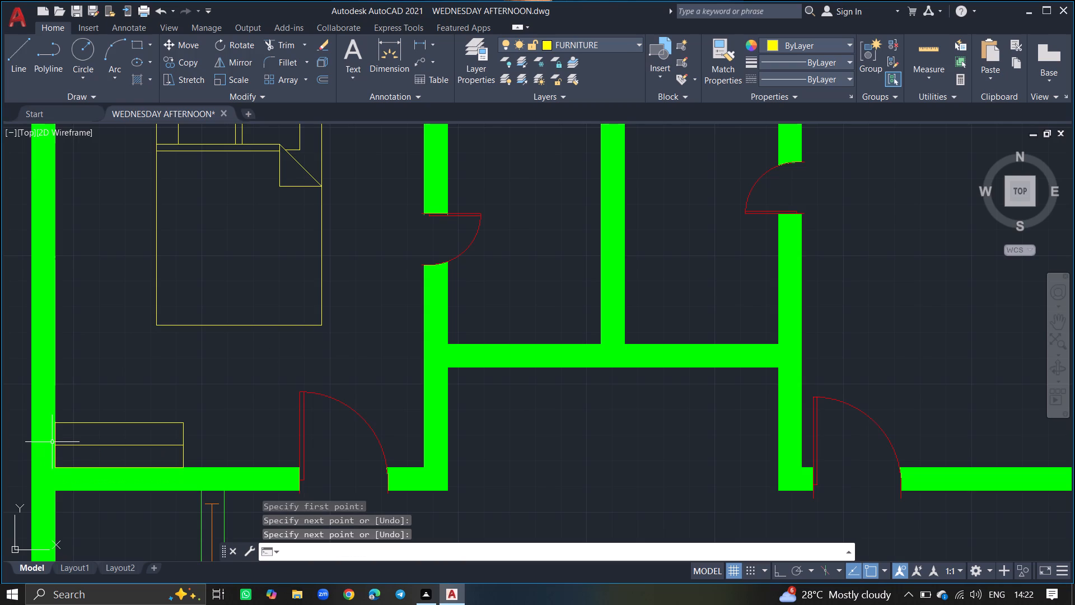
Draw a slanted hanger line about 9" long across the rail line near the wardrobe's east end.
{"action": "key", "text": "l"}
{"action": "key", "text": "Return"}
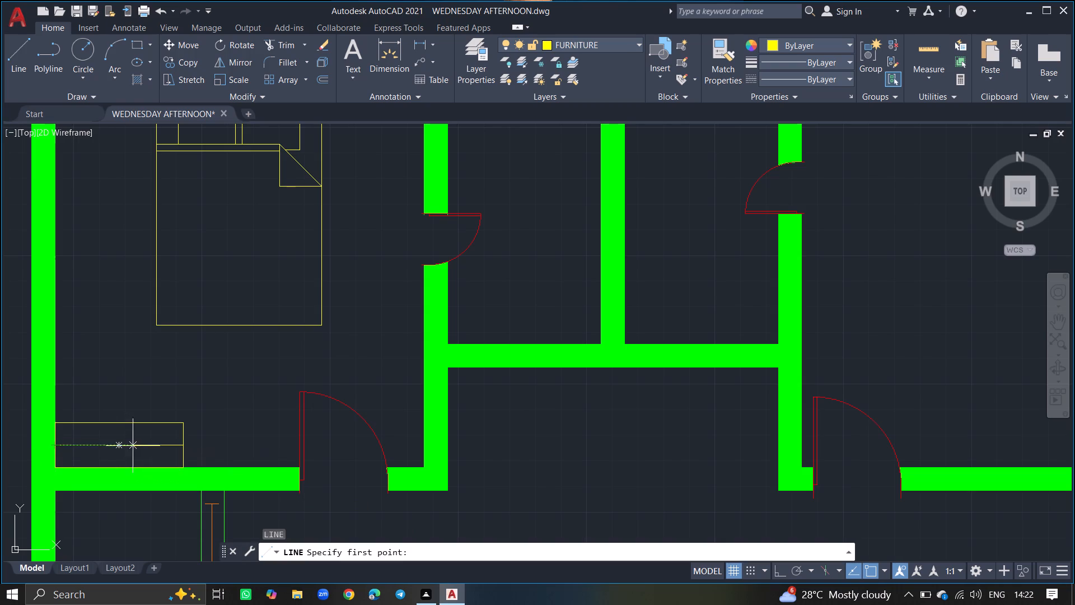
{"action": "scroll", "coordinate": [139, 449], "scroll_direction": "up", "scroll_amount": 5, "text": "ctrl"}
{"action": "scroll", "coordinate": [199, 446], "scroll_direction": "down", "scroll_amount": 3, "text": "ctrl"}
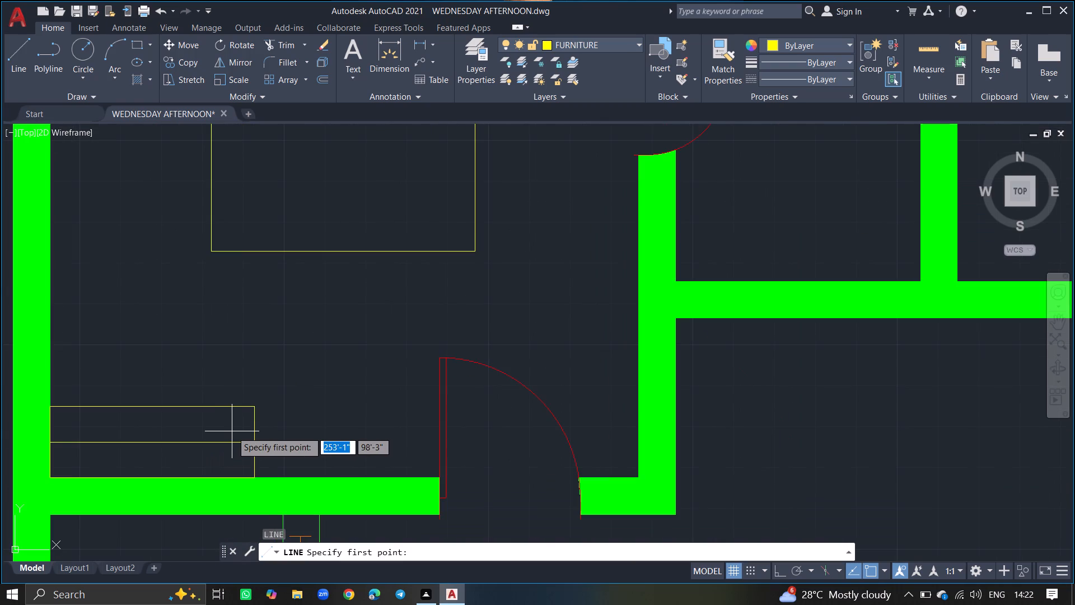
{"action": "left_click", "coordinate": [244, 428]}
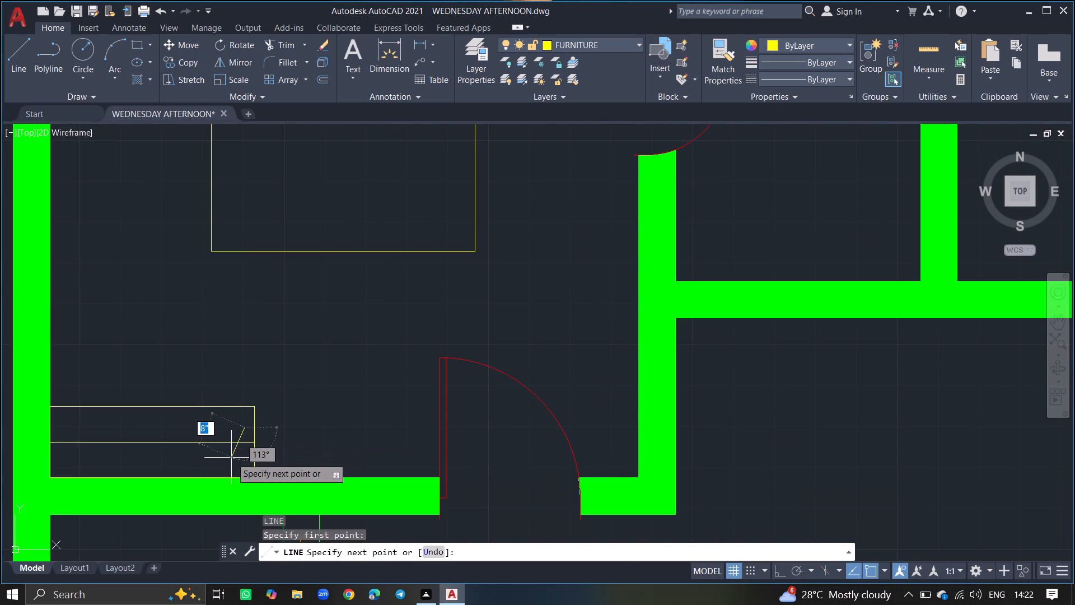
{"action": "left_click", "coordinate": [228, 462]}
{"action": "key", "text": "Return"}
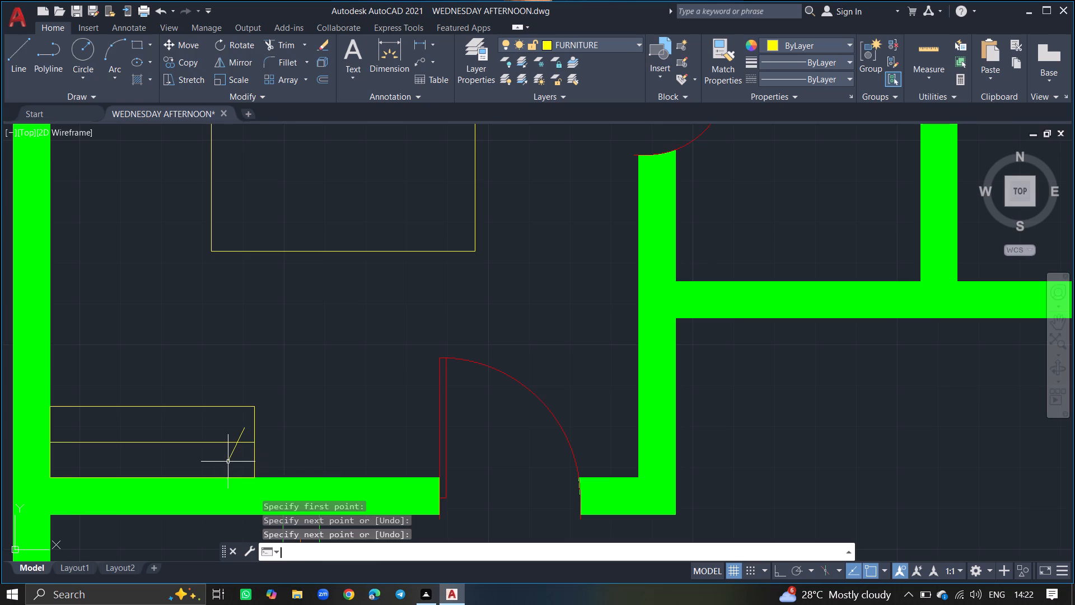
Copy the hanger line from its midpoint as a fitted array of 20 items, spanning about 3'-7" west along the rail.
{"action": "left_click", "coordinate": [230, 459]}
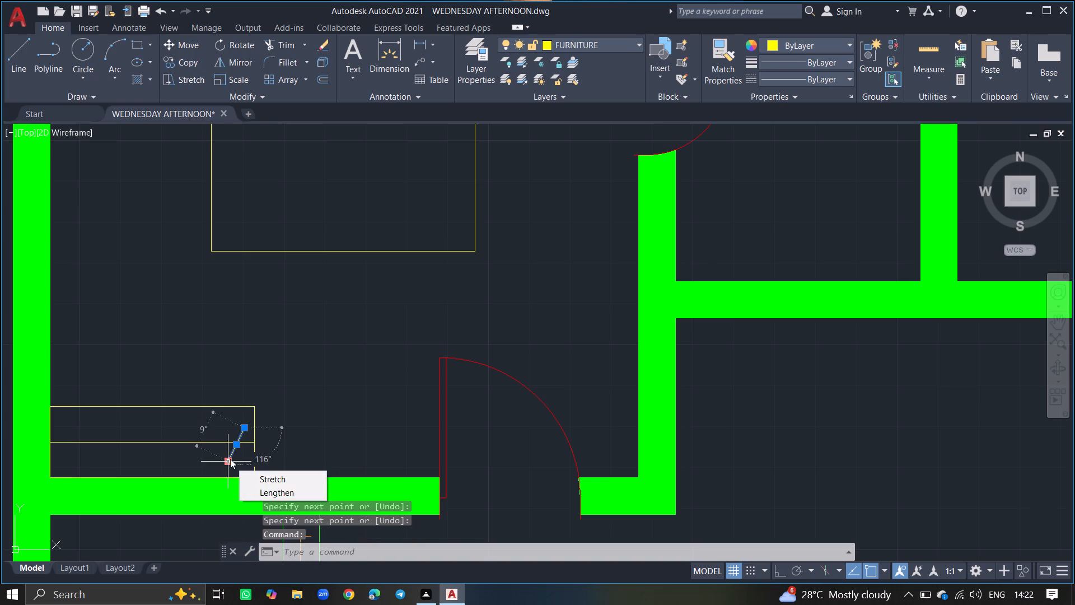
{"action": "type", "text": "COPY"}
{"action": "key", "text": "Return"}
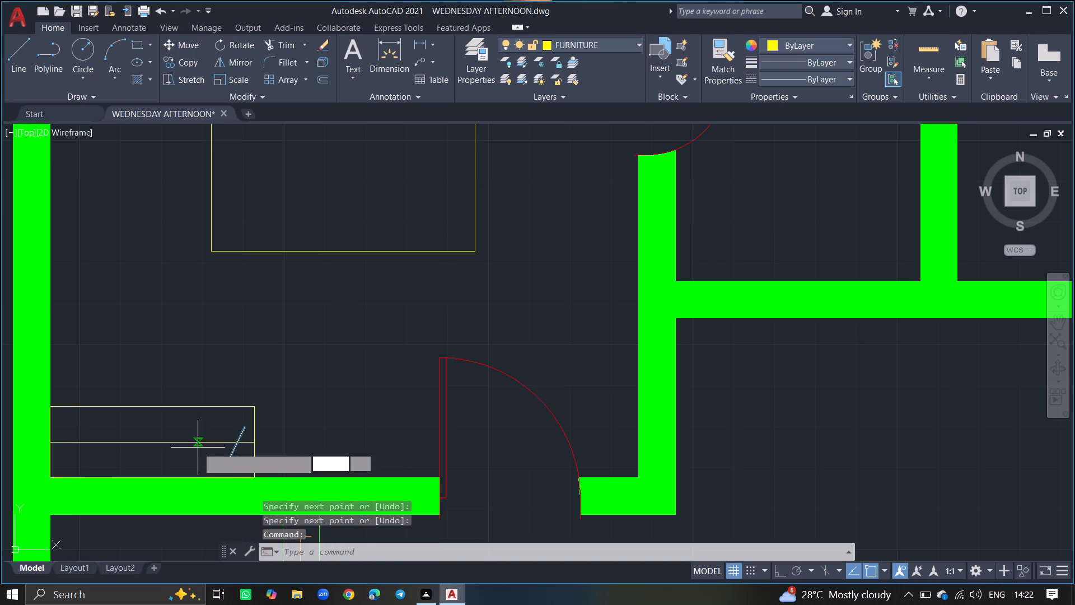
{"action": "left_click", "coordinate": [235, 446]}
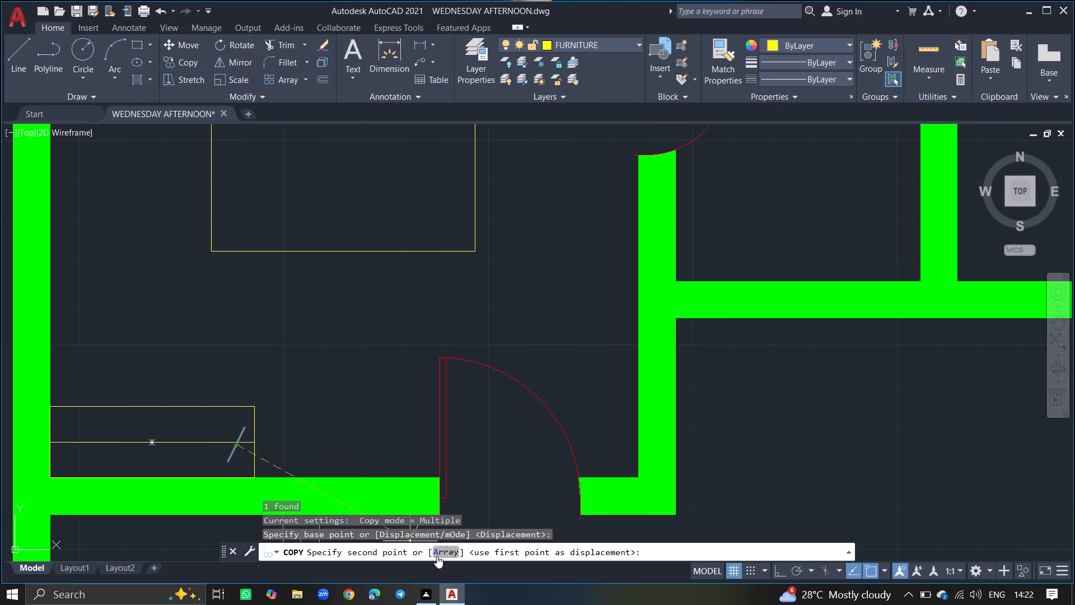
{"action": "left_click", "coordinate": [445, 553]}
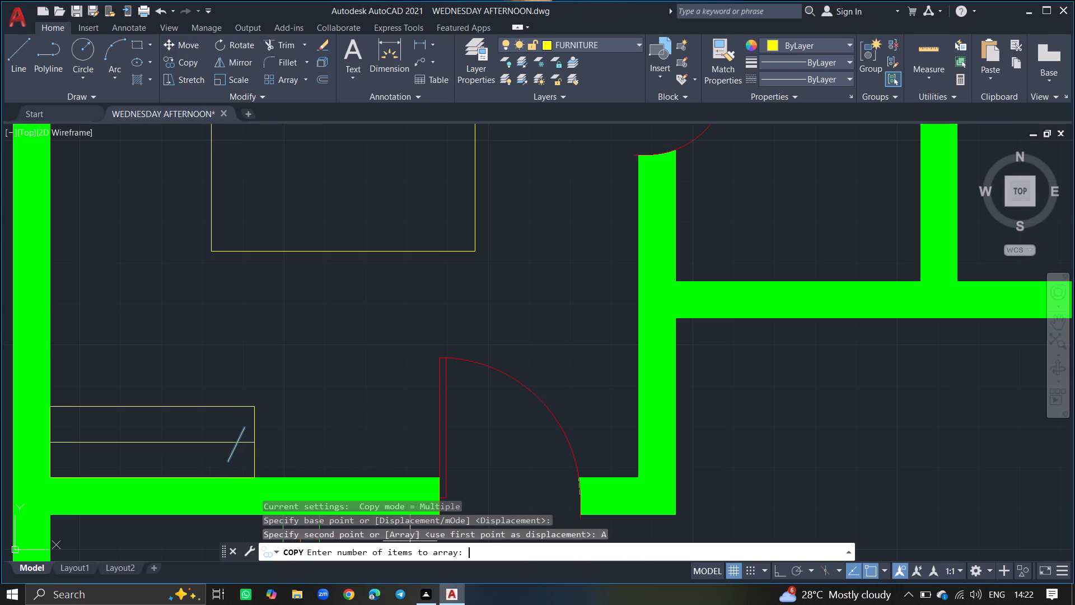
{"action": "key", "text": "2"}
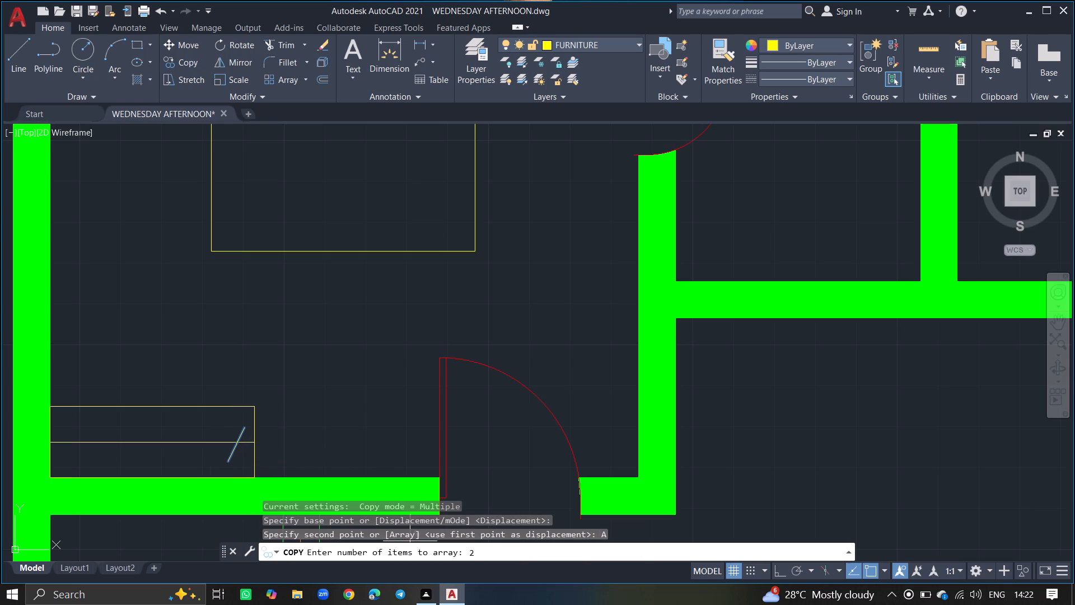
{"action": "key", "text": "0"}
{"action": "key", "text": "Return"}
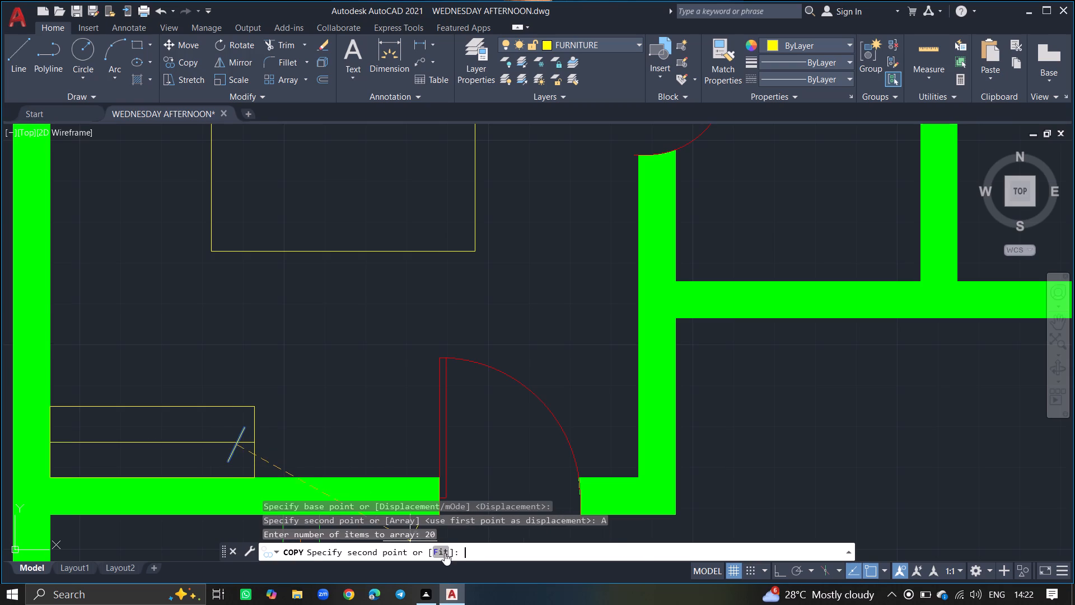
{"action": "left_click", "coordinate": [445, 553]}
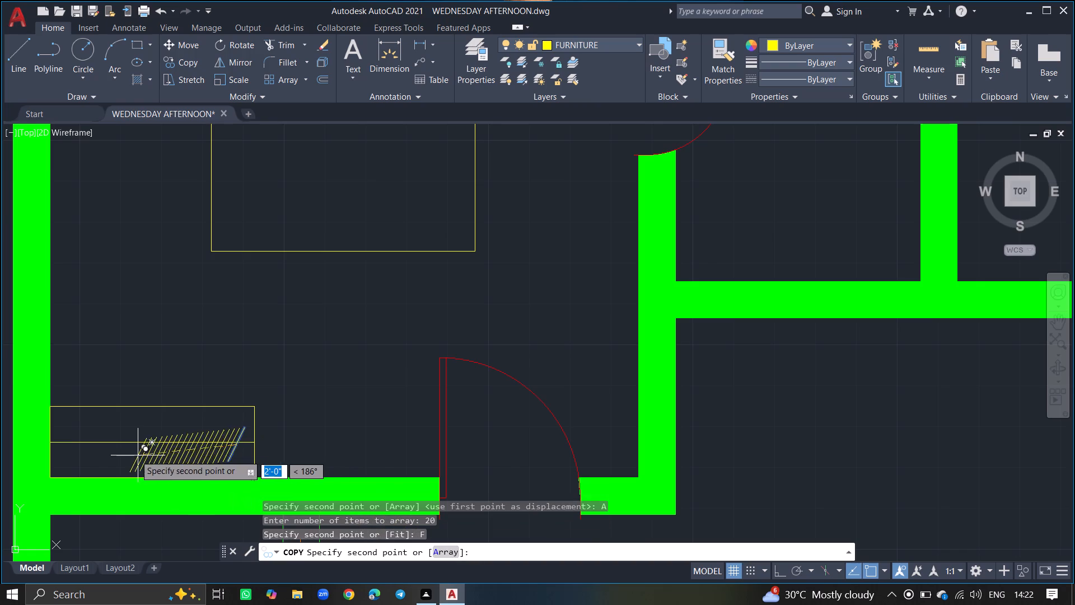
{"action": "left_click", "coordinate": [62, 442]}
{"action": "key", "text": "Return"}
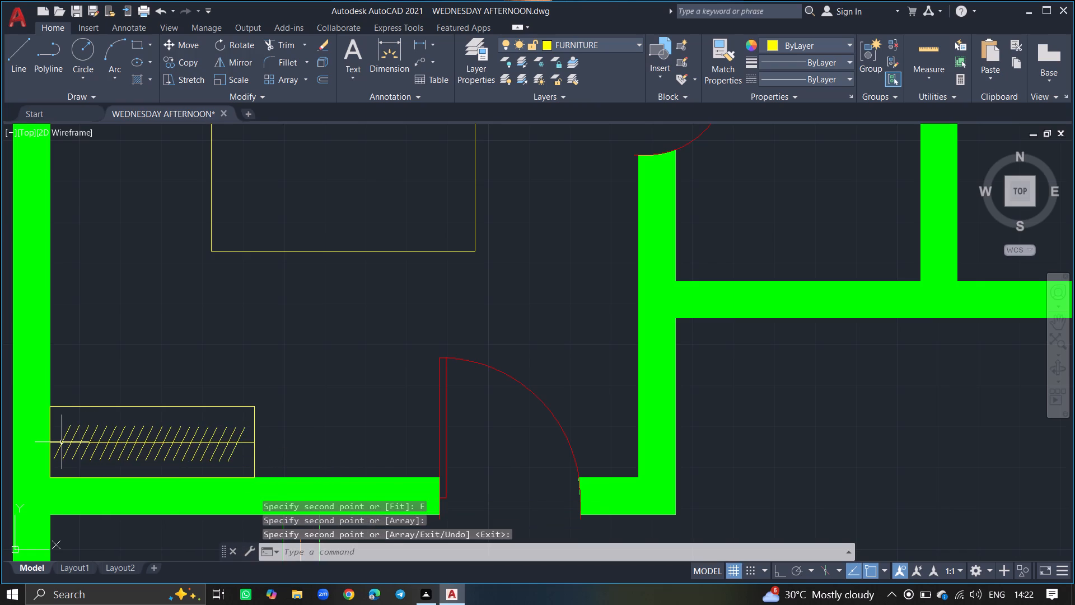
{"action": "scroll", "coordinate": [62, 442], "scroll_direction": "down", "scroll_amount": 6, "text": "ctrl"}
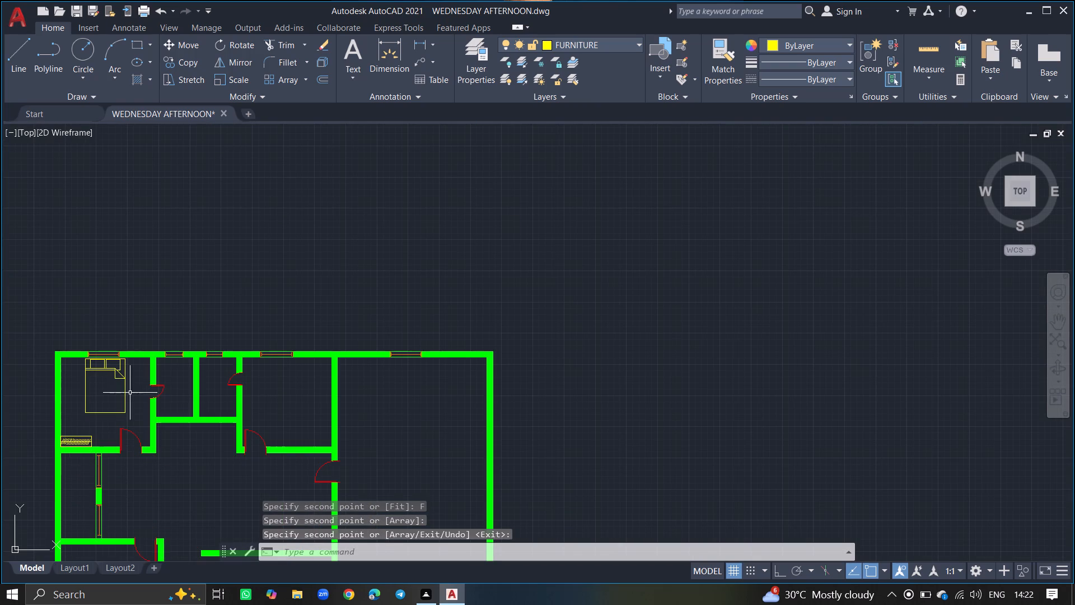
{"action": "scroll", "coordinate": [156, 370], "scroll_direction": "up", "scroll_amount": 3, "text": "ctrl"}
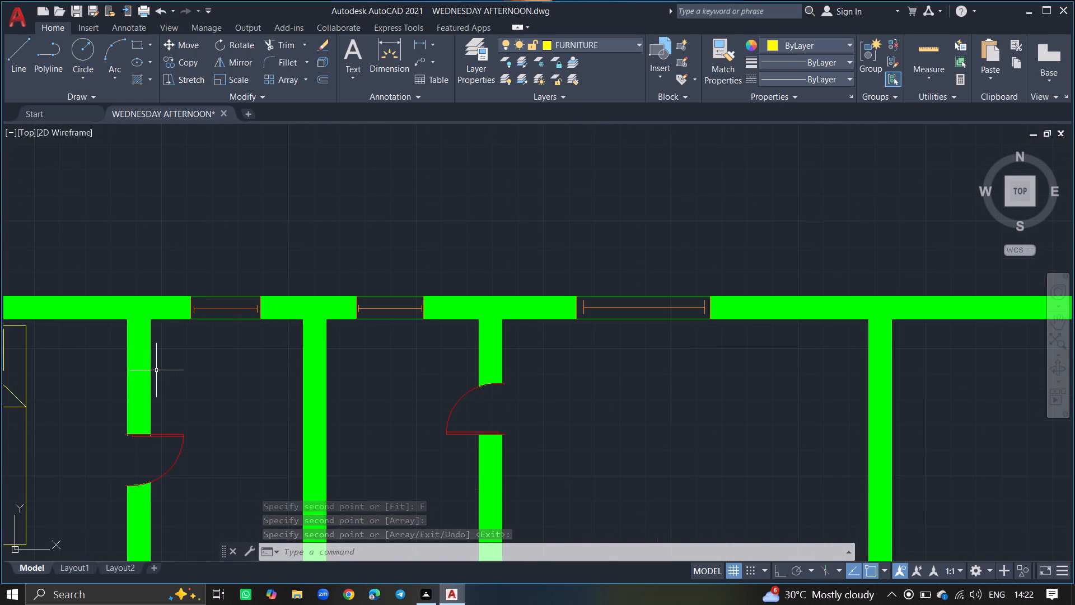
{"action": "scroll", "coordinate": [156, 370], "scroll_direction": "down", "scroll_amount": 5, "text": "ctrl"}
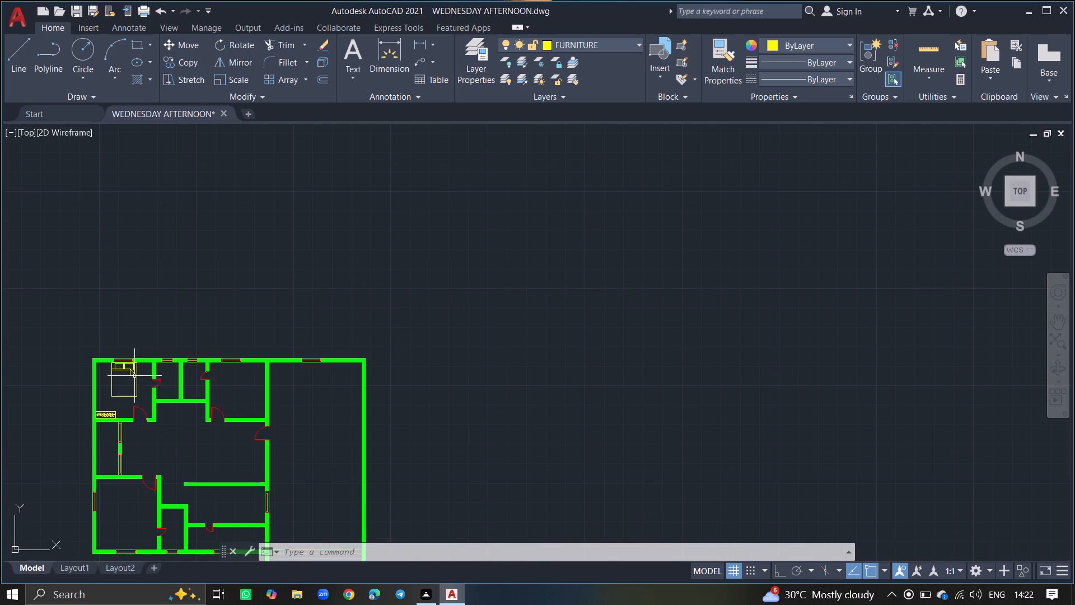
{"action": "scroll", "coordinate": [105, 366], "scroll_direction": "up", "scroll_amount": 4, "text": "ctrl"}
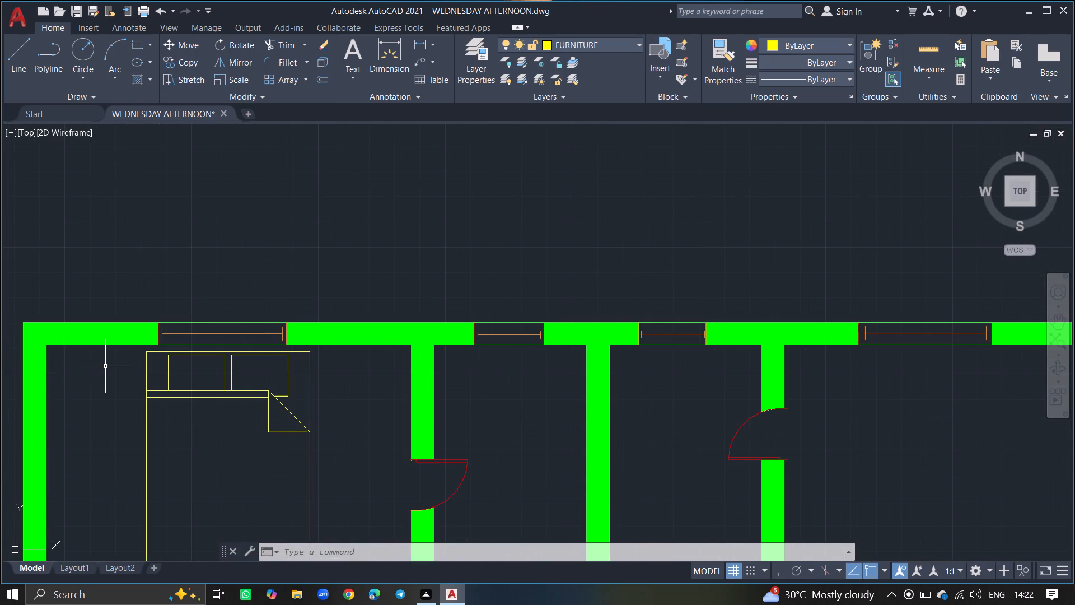
Draw a bedside table rectangle about 1'-5" by 1'-4" beside the bed's head, on its west side.
{"action": "type", "text": "REC"}
{"action": "key", "text": "Return"}
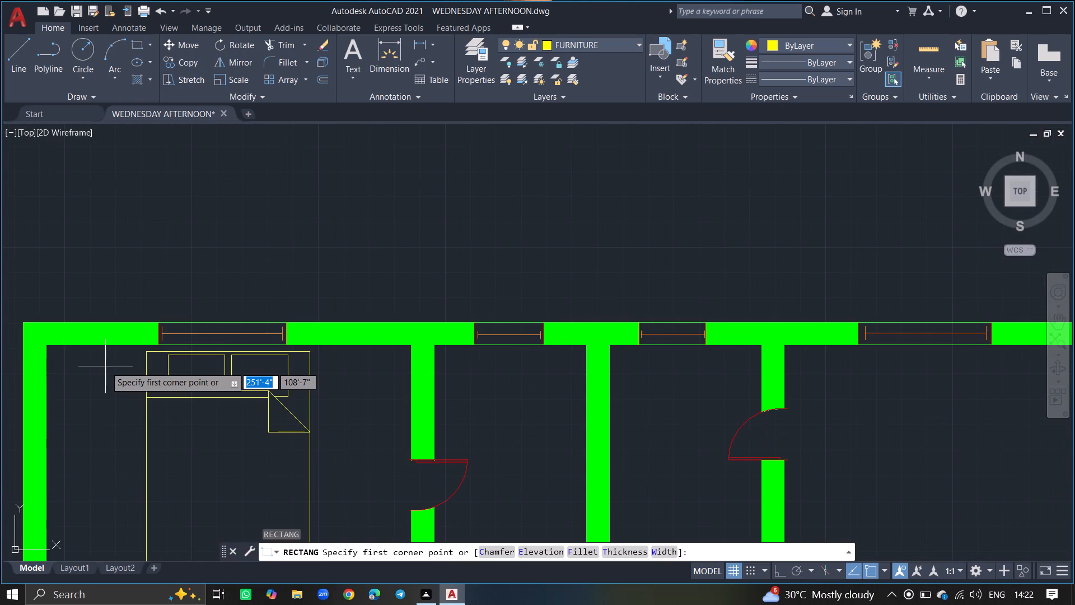
{"action": "left_click_drag", "start_coordinate": [121, 357], "coordinate": [94, 360]}
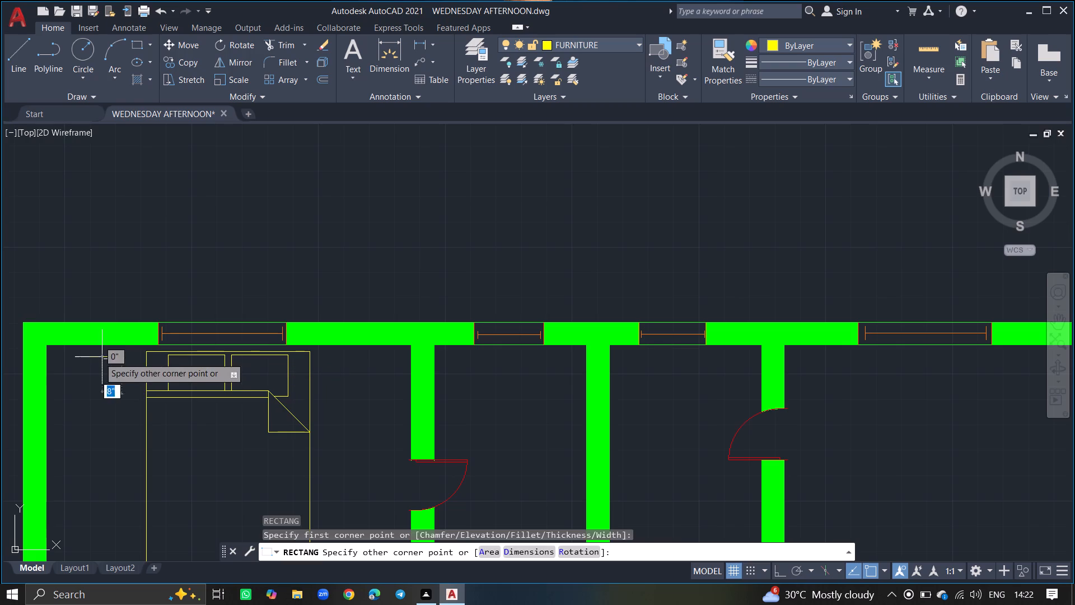
{"action": "left_click_drag", "start_coordinate": [94, 360], "coordinate": [78, 398]}
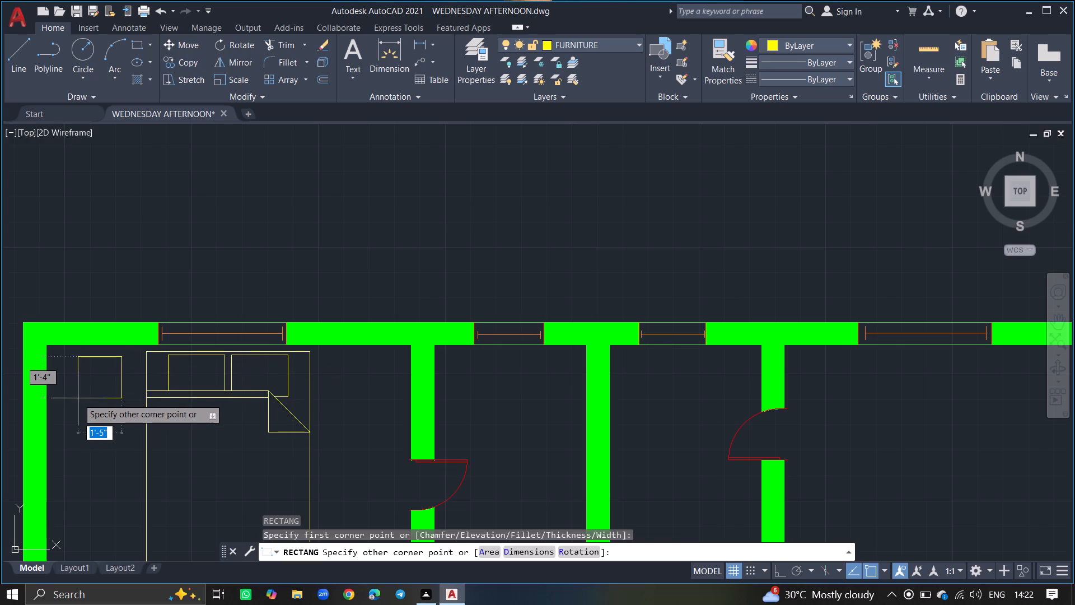
{"action": "left_click", "coordinate": [78, 398]}
Draw two concentric lamp circles at the centre of the west bedside table, with radii of about 5" and 2".
{"action": "key", "text": "c"}
{"action": "key", "text": "Return"}
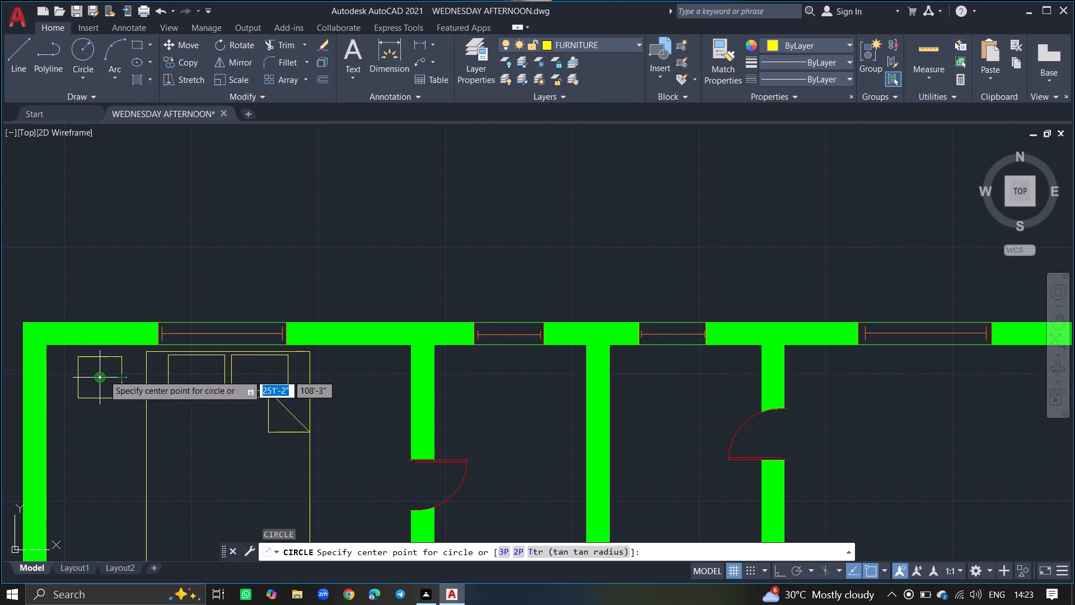
{"action": "left_click", "coordinate": [99, 375]}
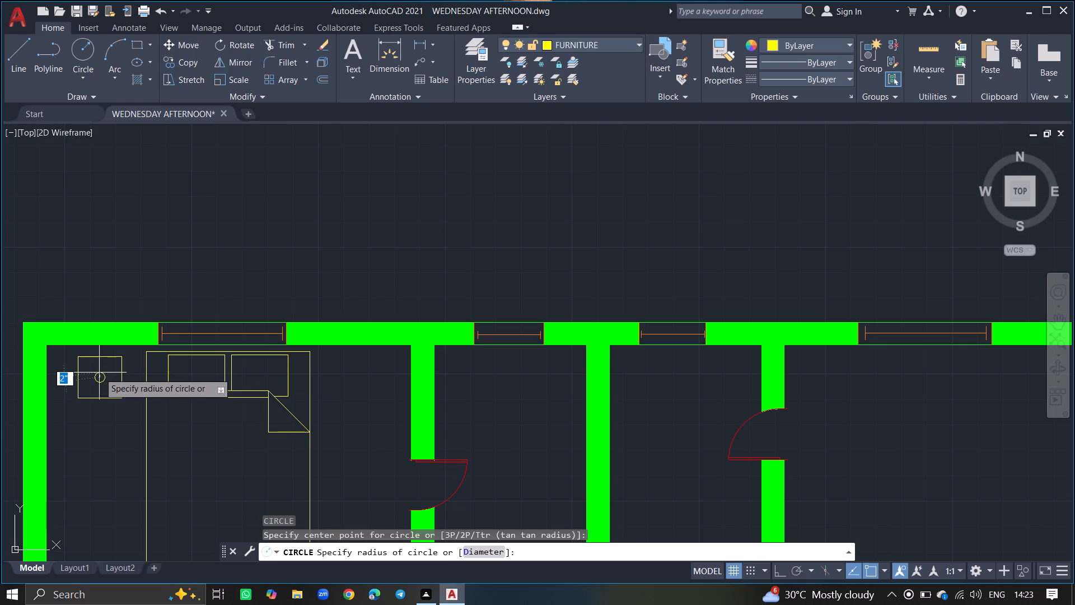
{"action": "left_click", "coordinate": [101, 365]}
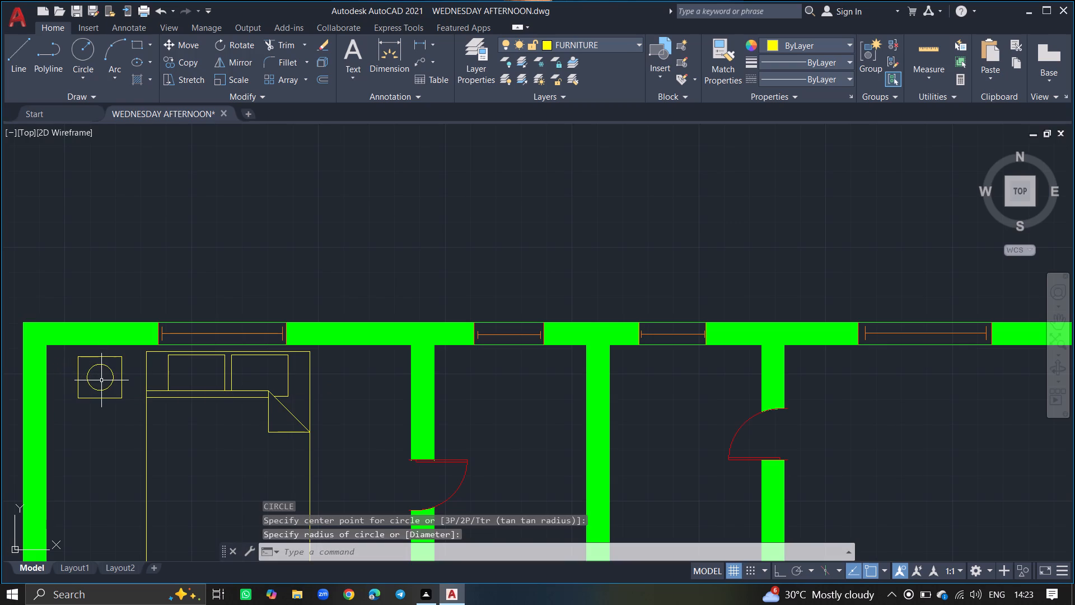
{"action": "scroll", "coordinate": [101, 380], "scroll_direction": "up", "scroll_amount": 1, "text": "ctrl"}
{"action": "key", "text": "c"}
{"action": "key", "text": "Return"}
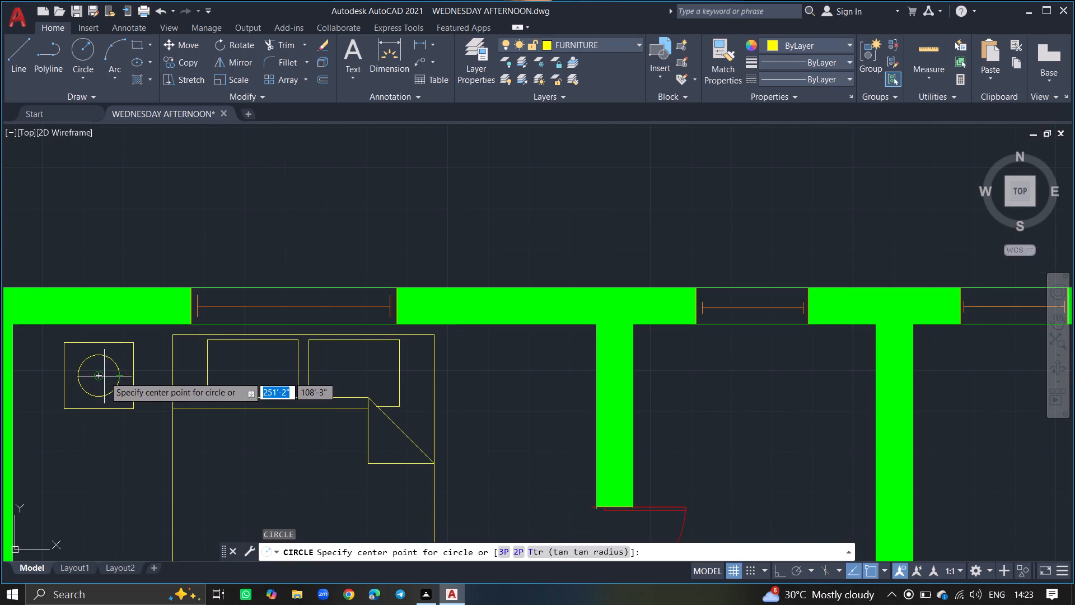
{"action": "left_click_drag", "start_coordinate": [102, 376], "coordinate": [102, 367]}
{"action": "left_click", "coordinate": [102, 367]}
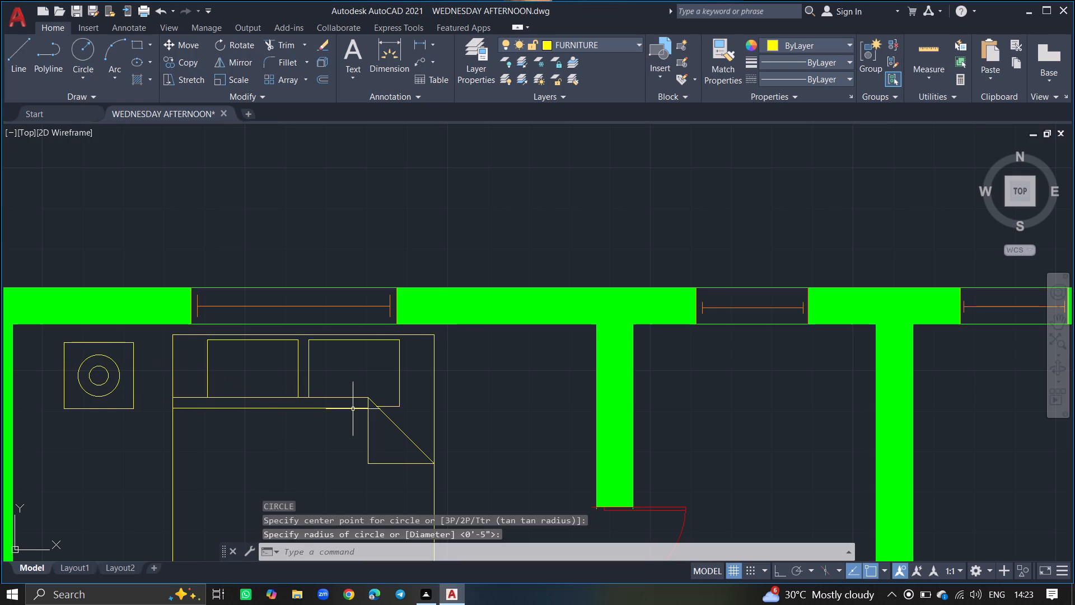
Draw a second bedside table rectangle about 1'-3" by 1'-2" on the east side of the bed's head.
{"action": "type", "text": "REC"}
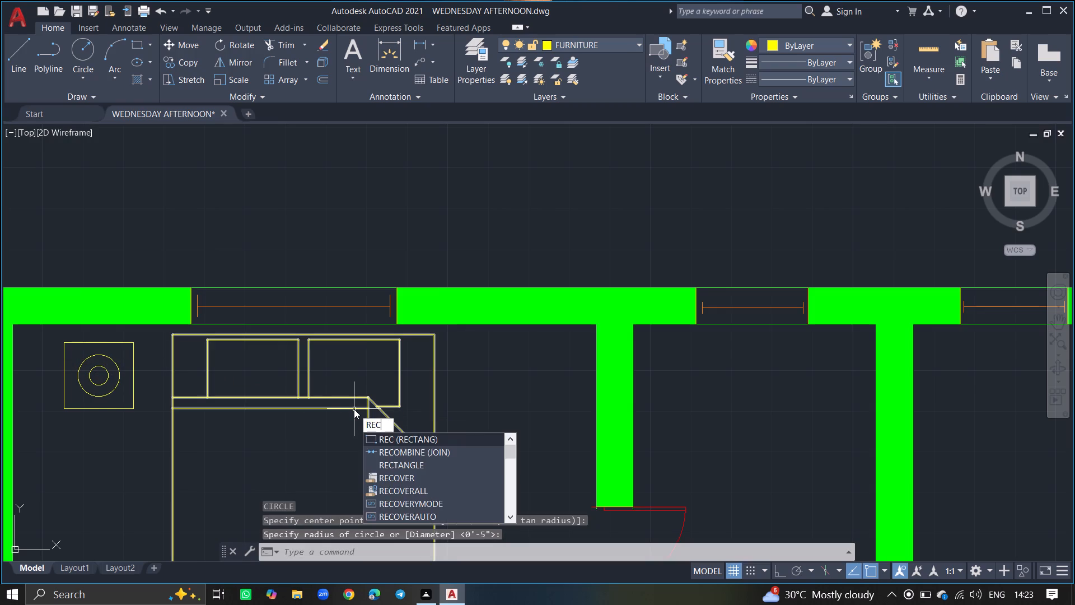
{"action": "key", "text": "Return"}
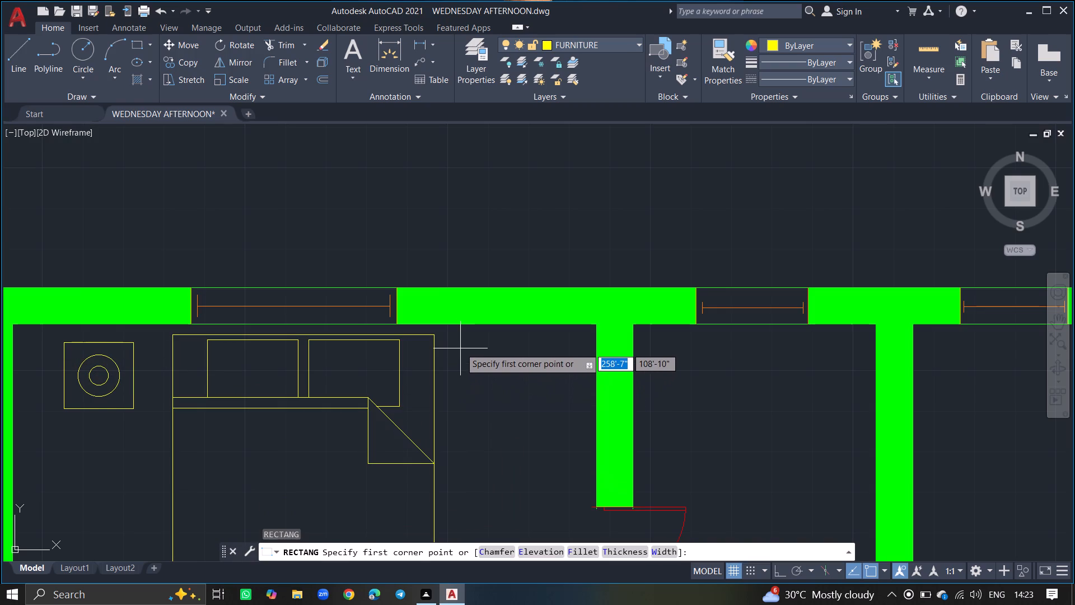
{"action": "left_click_drag", "start_coordinate": [463, 346], "coordinate": [498, 379]}
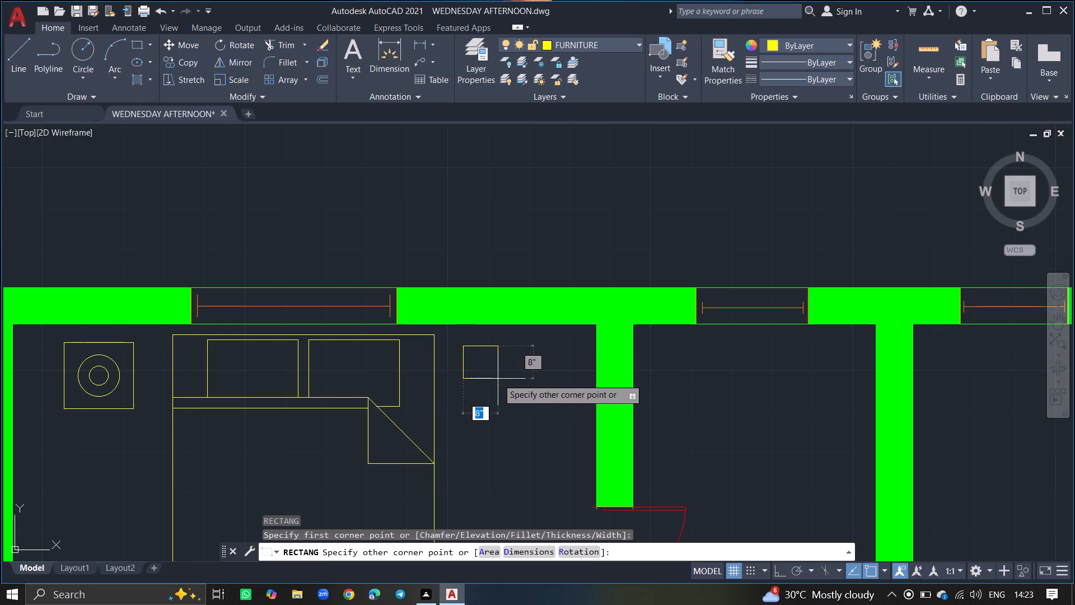
{"action": "left_click_drag", "start_coordinate": [498, 379], "coordinate": [517, 399]}
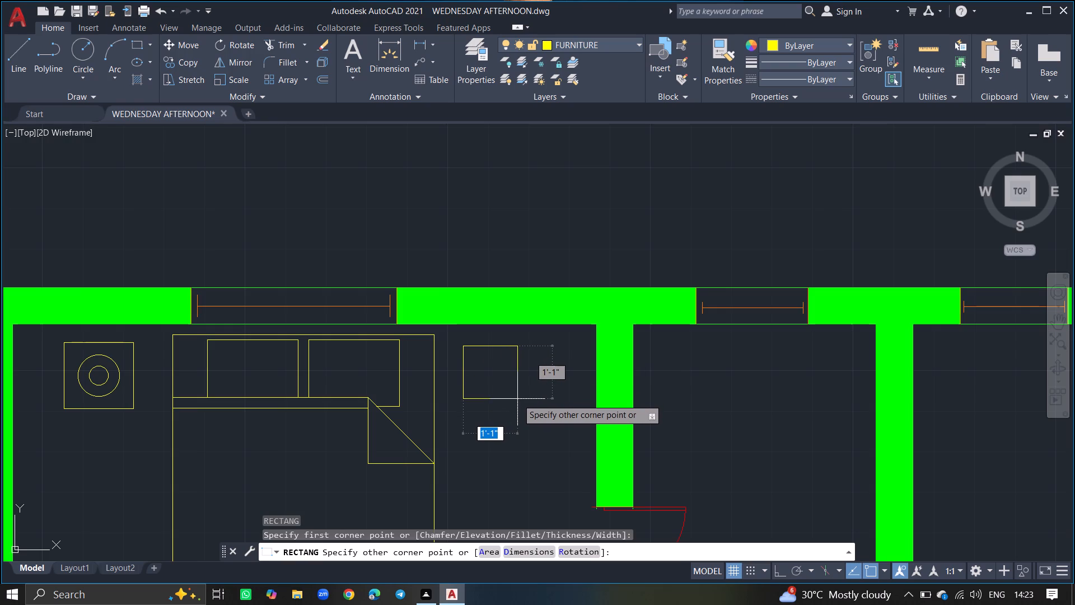
{"action": "left_click_drag", "start_coordinate": [517, 399], "coordinate": [521, 401]}
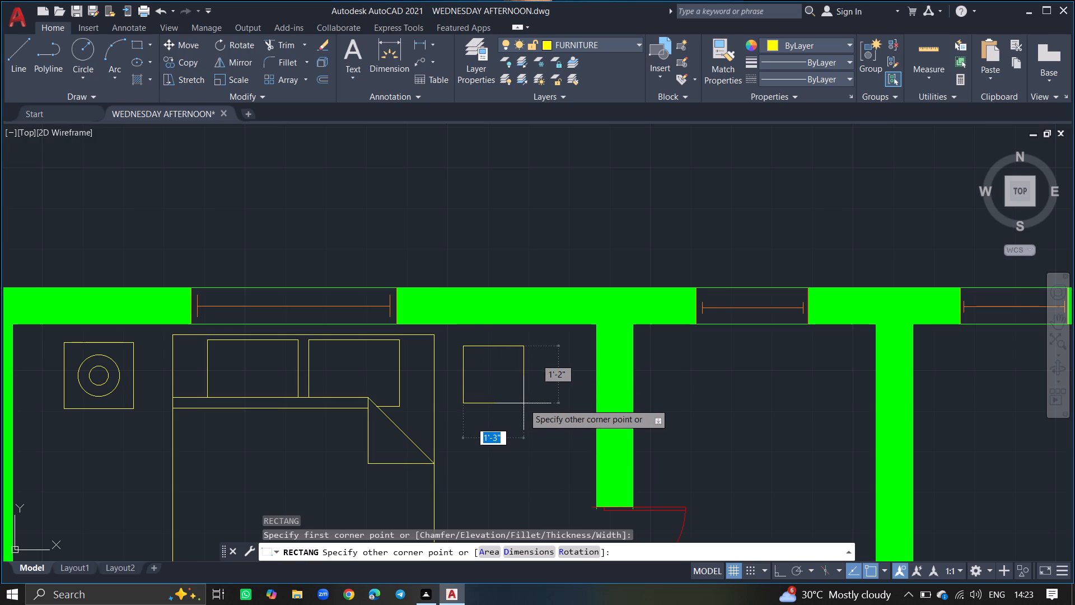
{"action": "left_click", "coordinate": [524, 403]}
Draw two concentric lamp circles centred on the east bedside table, the outer one about 5" in radius.
{"action": "key", "text": "c"}
{"action": "key", "text": "Return"}
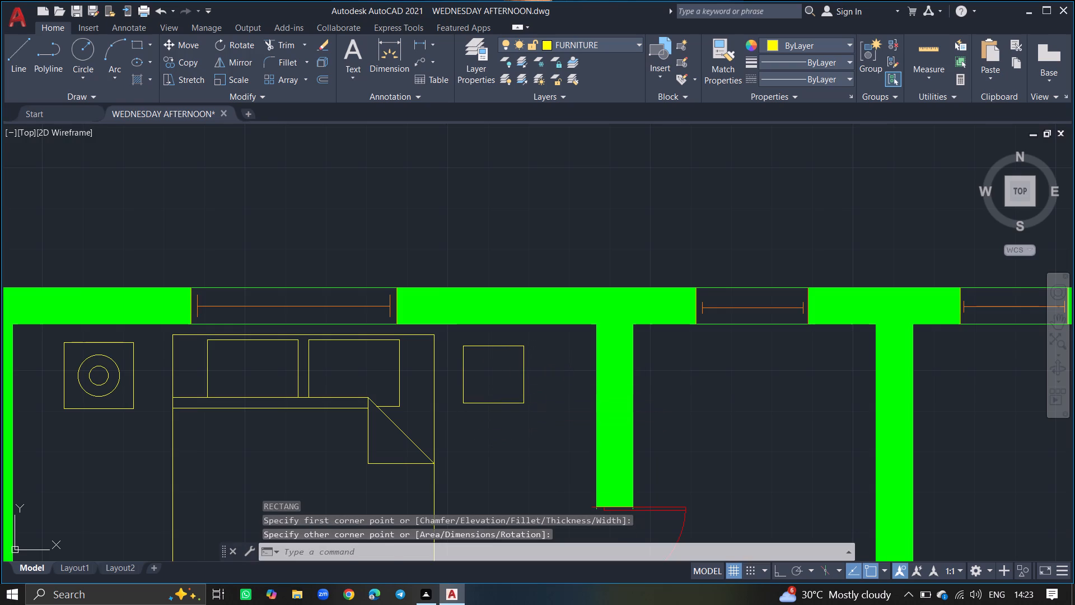
{"action": "scroll", "coordinate": [501, 384], "scroll_direction": "up", "scroll_amount": 1, "text": "ctrl"}
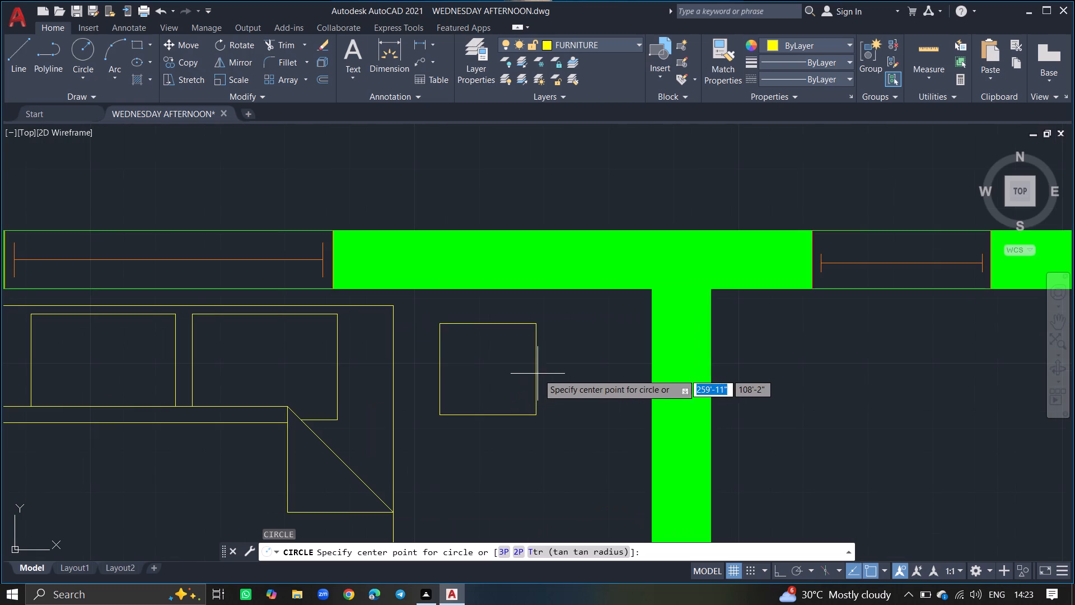
{"action": "left_click_drag", "start_coordinate": [489, 370], "coordinate": [489, 361]}
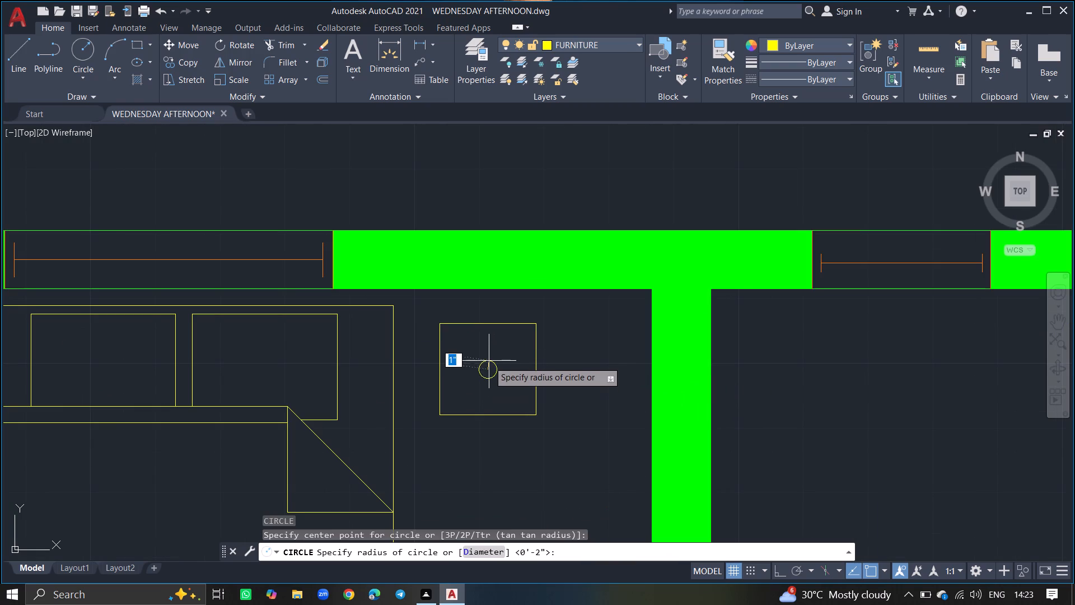
{"action": "left_click_drag", "start_coordinate": [489, 361], "coordinate": [489, 337]}
{"action": "left_click_drag", "start_coordinate": [489, 337], "coordinate": [489, 375]}
{"action": "key", "text": "c"}
{"action": "key", "text": "Return"}
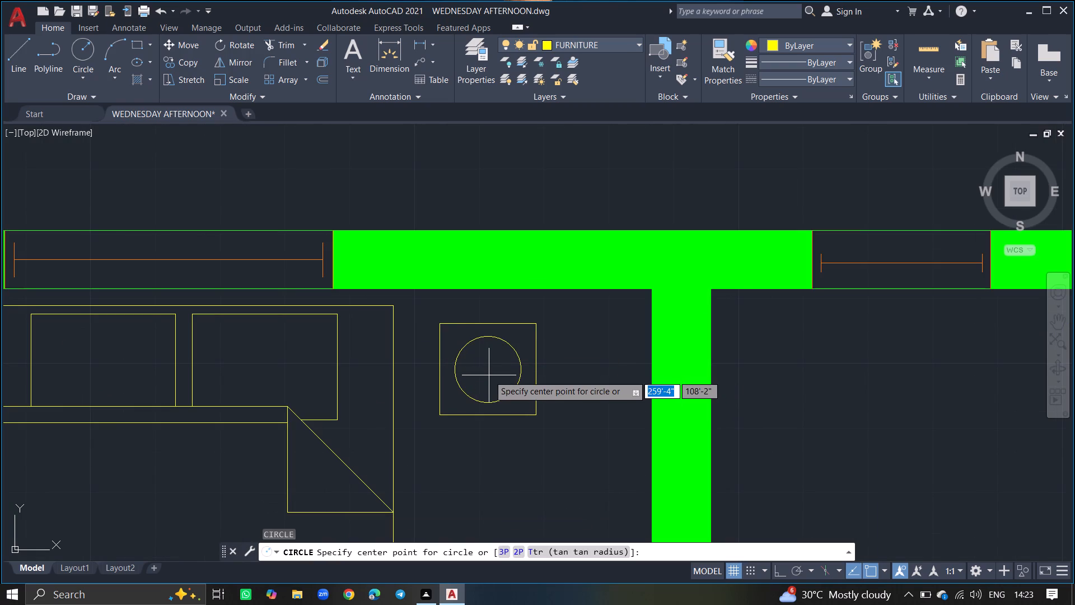
{"action": "left_click_drag", "start_coordinate": [487, 371], "coordinate": [487, 353]}
{"action": "left_click_drag", "start_coordinate": [487, 353], "coordinate": [485, 369]}
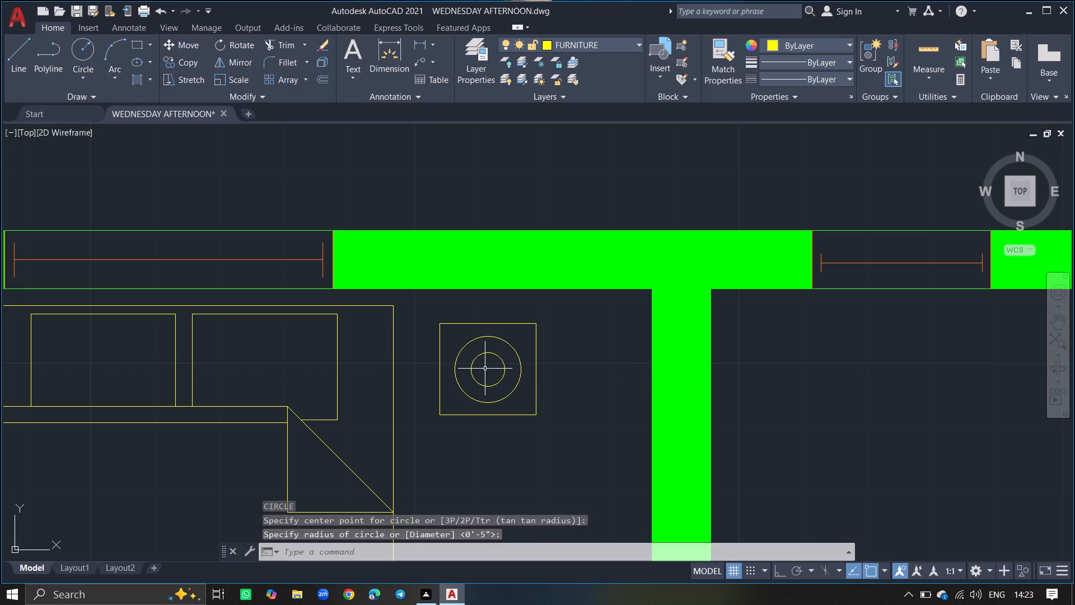
Draw a rug rectangle about 3' by 3'-3" overlapping the southeast corner of the bed.
{"action": "scroll", "coordinate": [485, 369], "scroll_direction": "down", "scroll_amount": 6, "text": "ctrl"}
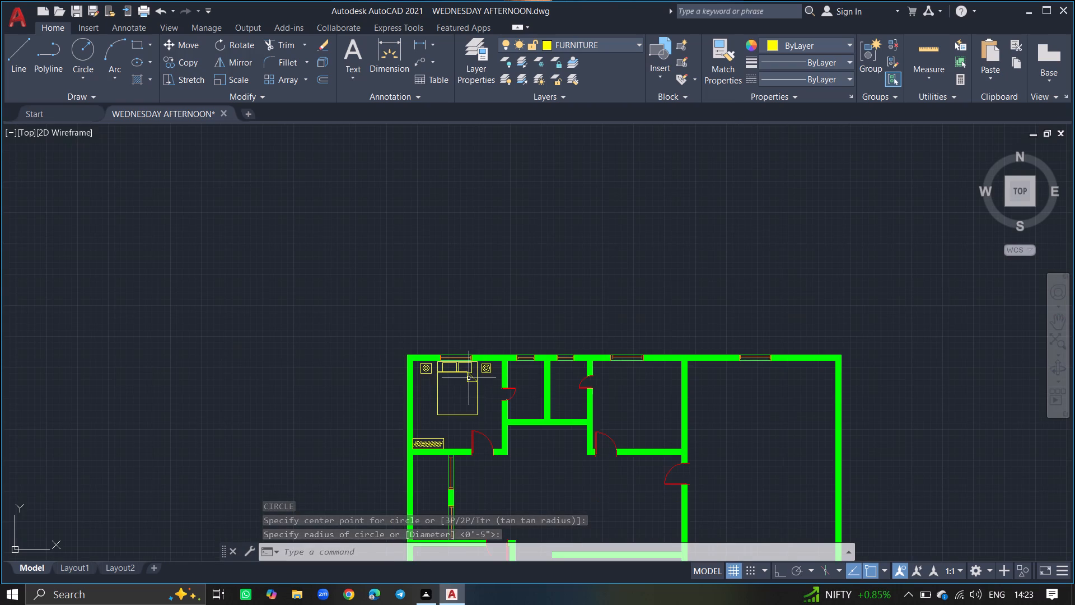
{"action": "type", "text": "REC"}
{"action": "key", "text": "Return"}
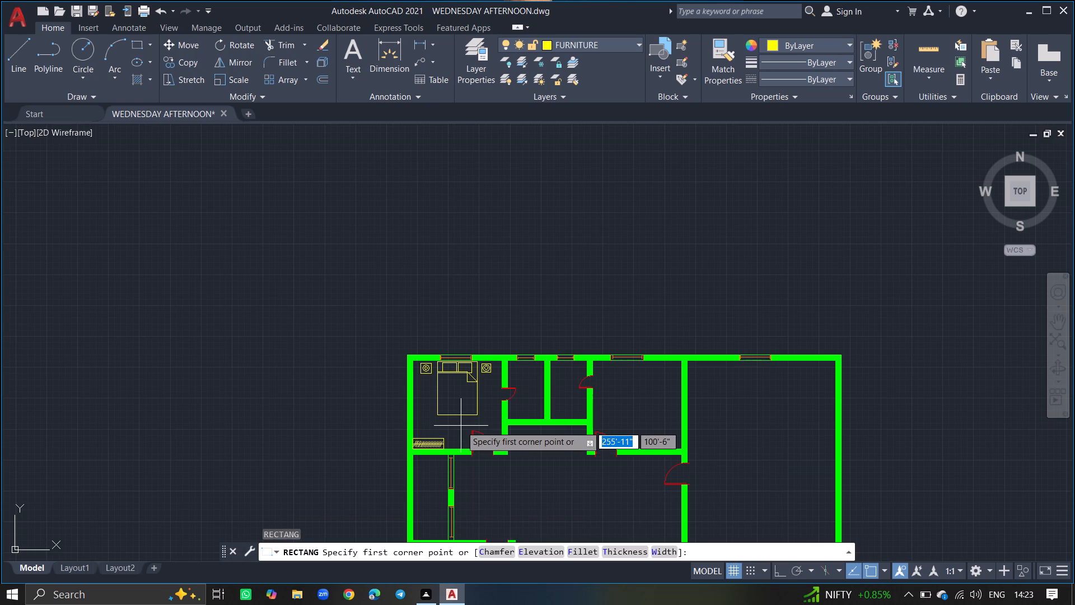
{"action": "scroll", "coordinate": [461, 426], "scroll_direction": "up", "scroll_amount": 3, "text": "ctrl"}
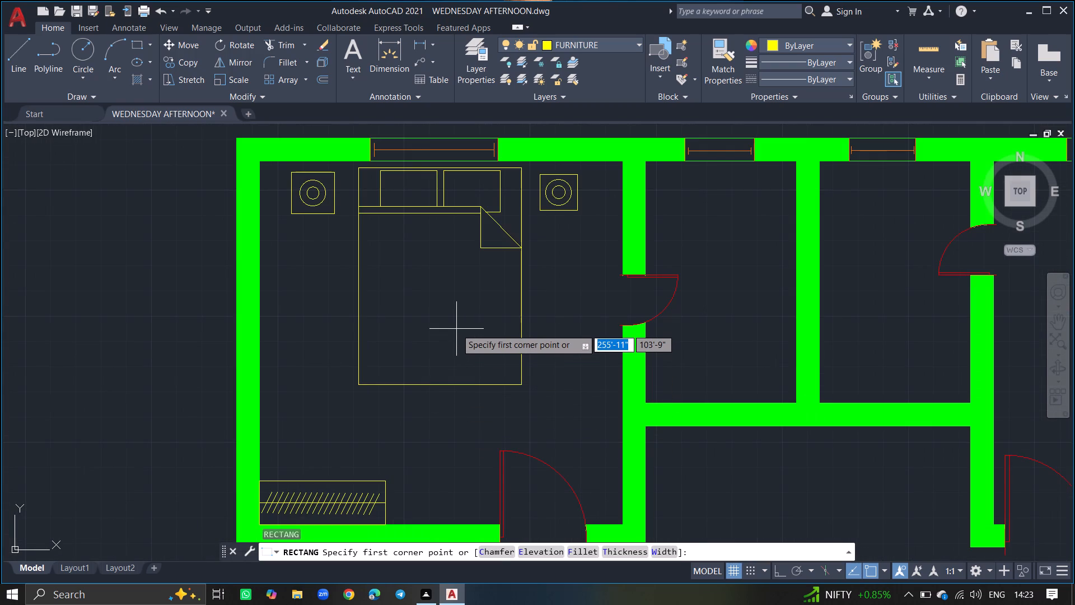
{"action": "left_click_drag", "start_coordinate": [456, 329], "coordinate": [534, 418]}
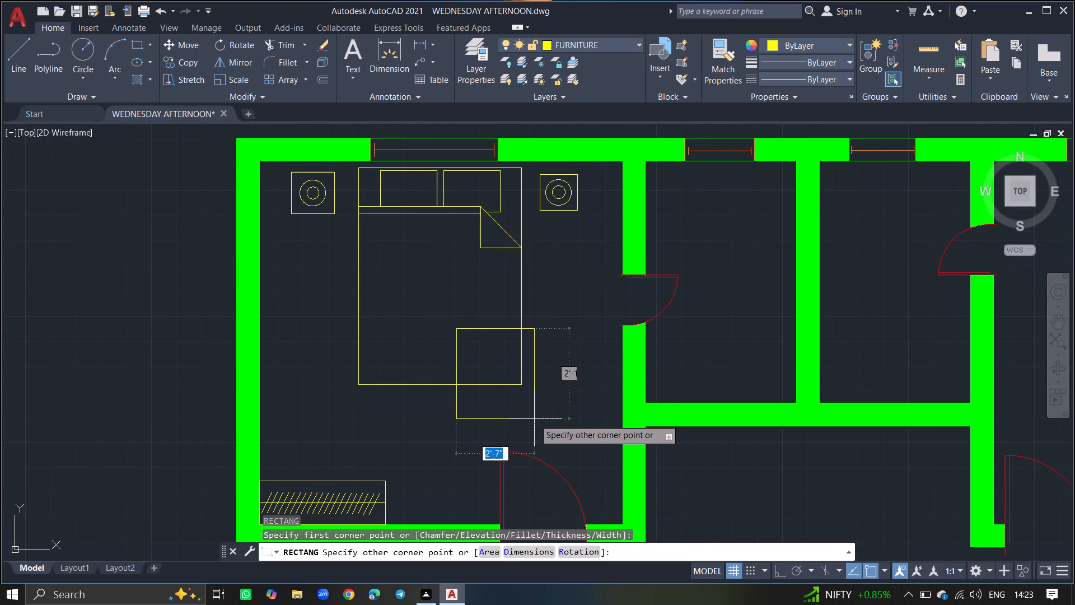
{"action": "left_click", "coordinate": [548, 427]}
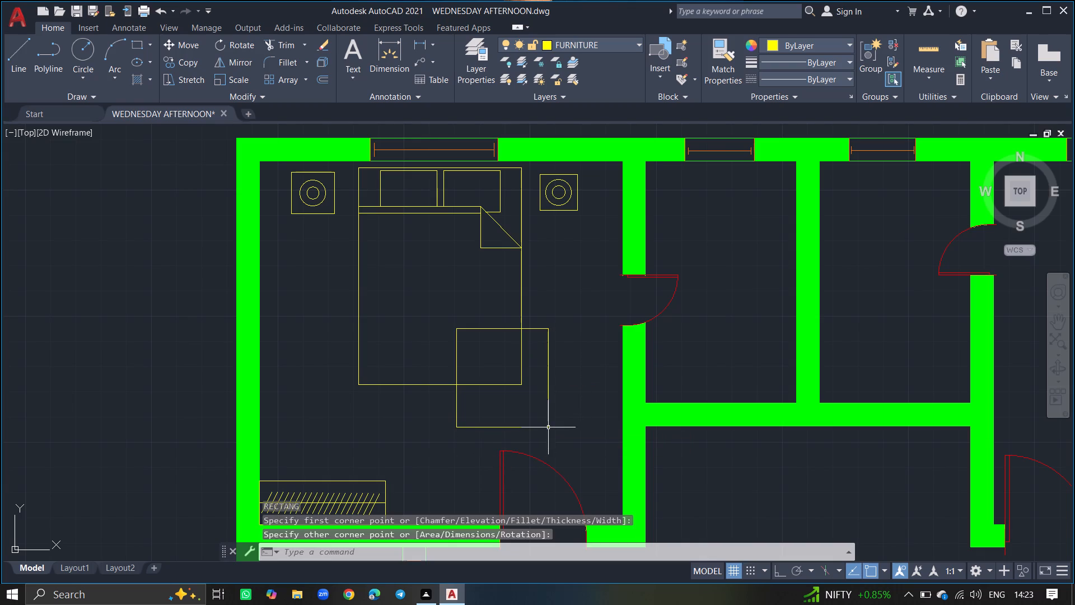
Explode the rug rectangle at the bed's southeast corner into separate lines.
{"action": "left_click", "coordinate": [548, 427]}
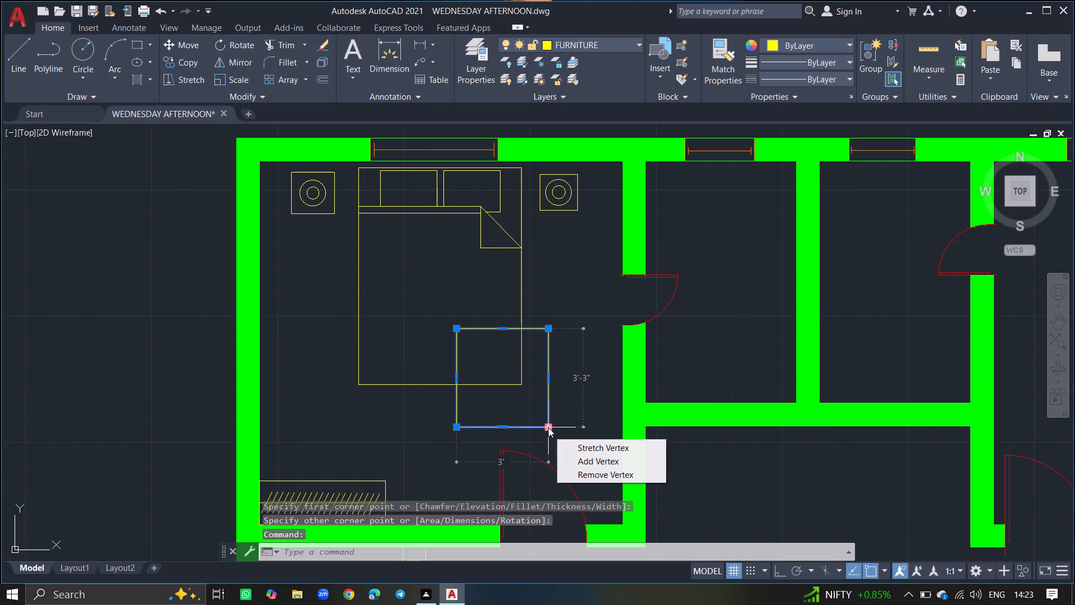
{"action": "type", "text": "EXPL"}
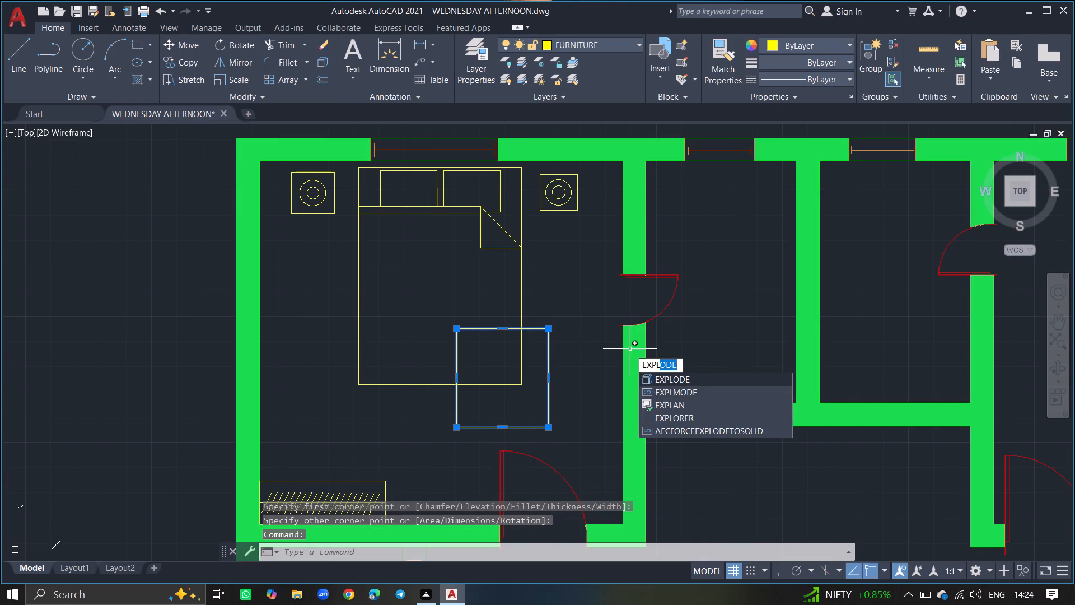
{"action": "left_click", "coordinate": [671, 380]}
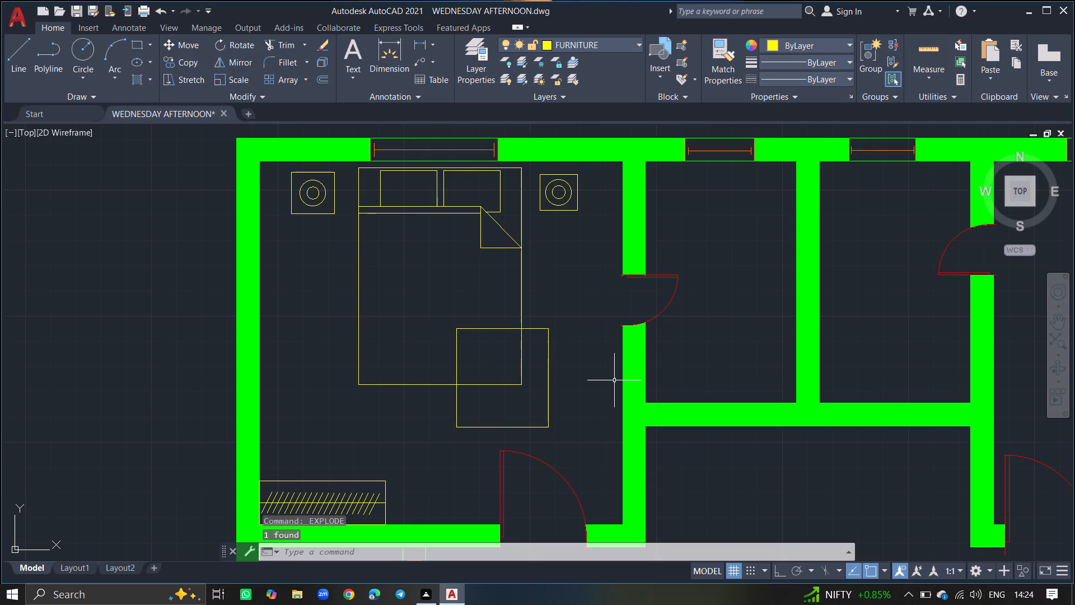
{"action": "left_click", "coordinate": [549, 388]}
{"action": "key", "text": "Escape"}
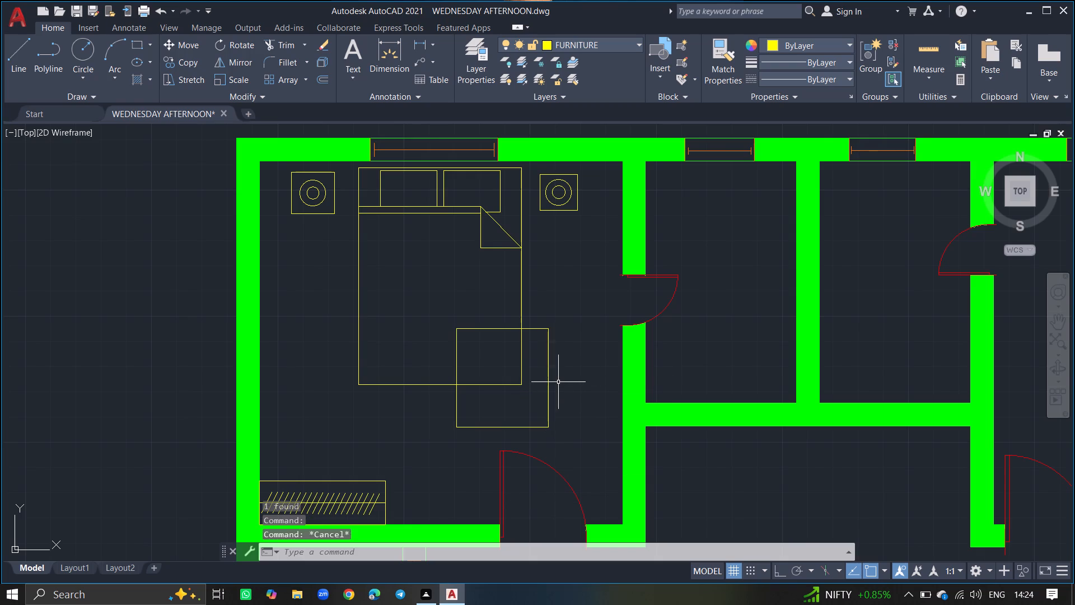
Hatch the part of the rug outside the bed with the CROSS pattern at scale 1, coloured ByLayer.
{"action": "type", "text": "HATCH"}
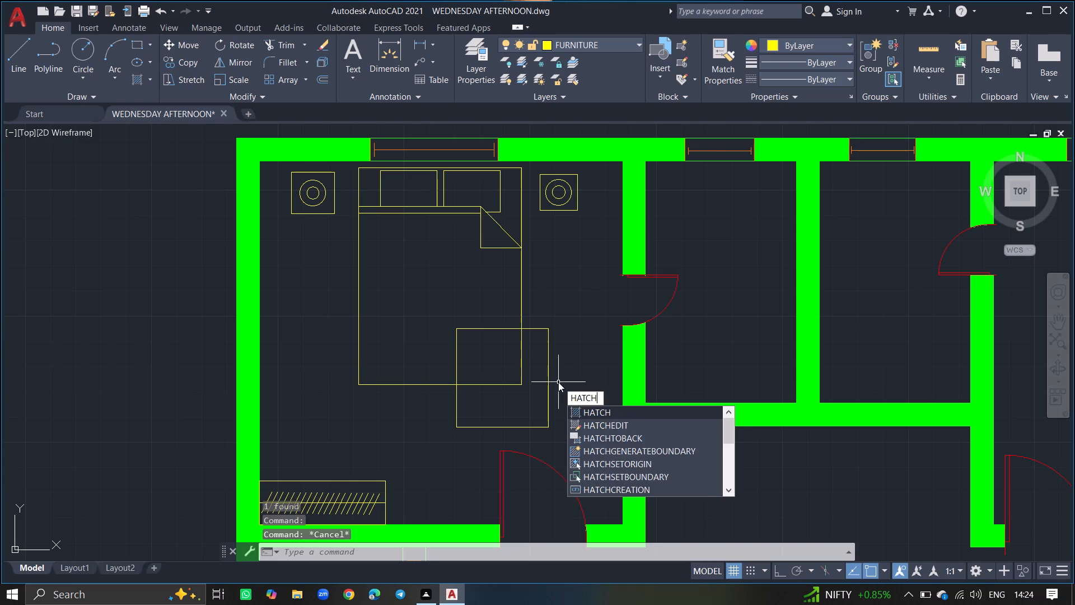
{"action": "key", "text": "Return"}
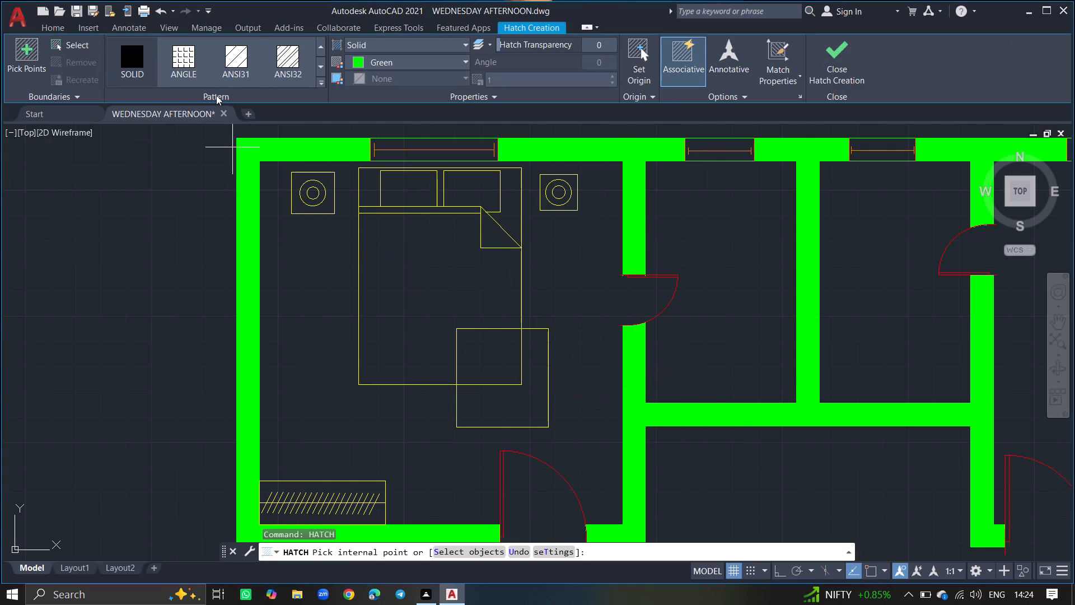
{"action": "left_click", "coordinate": [378, 63]}
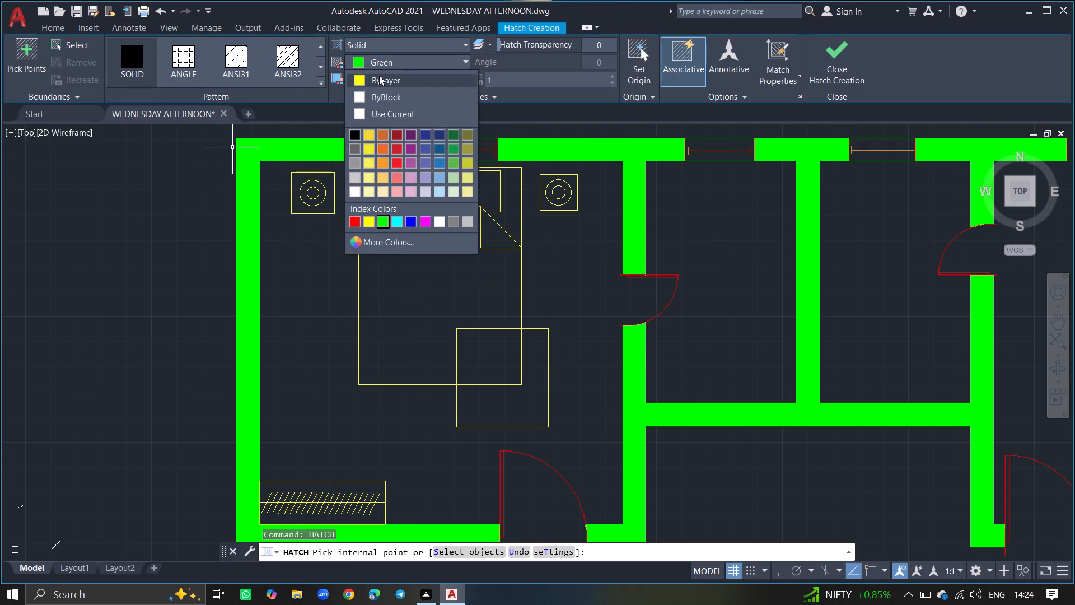
{"action": "left_click", "coordinate": [379, 76]}
{"action": "left_click", "coordinate": [319, 64]}
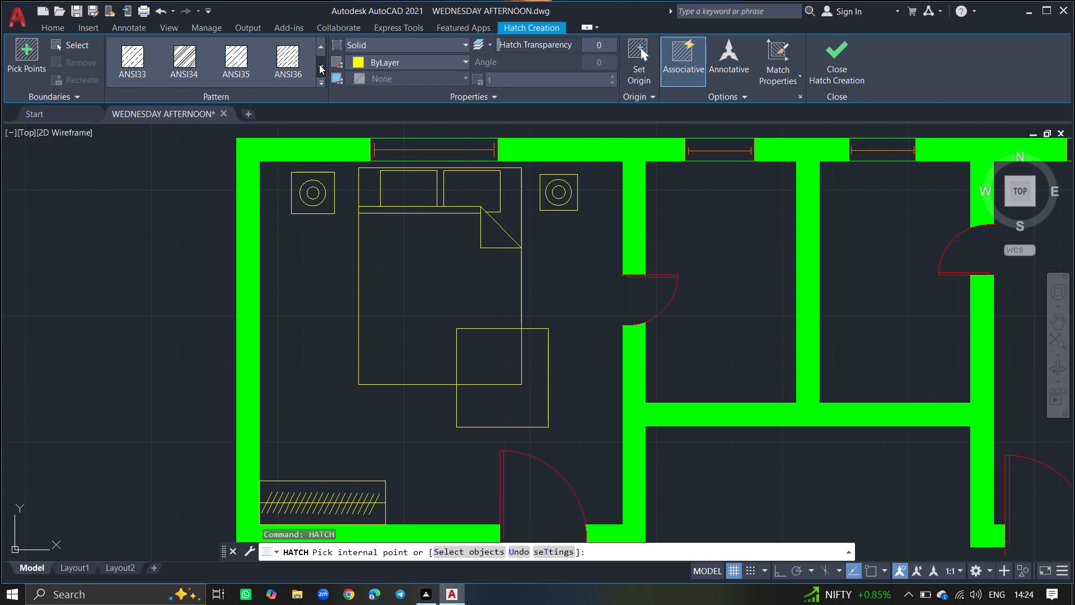
{"action": "left_click", "coordinate": [319, 64]}
{"action": "left_click", "coordinate": [319, 64]}
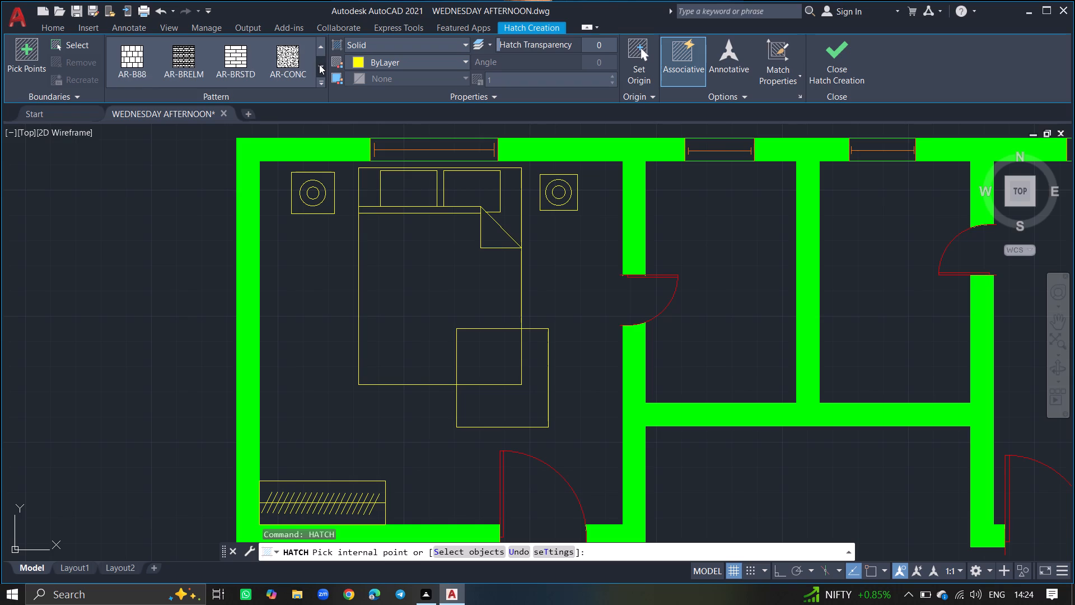
{"action": "left_click", "coordinate": [319, 64]}
{"action": "left_click", "coordinate": [319, 64]}
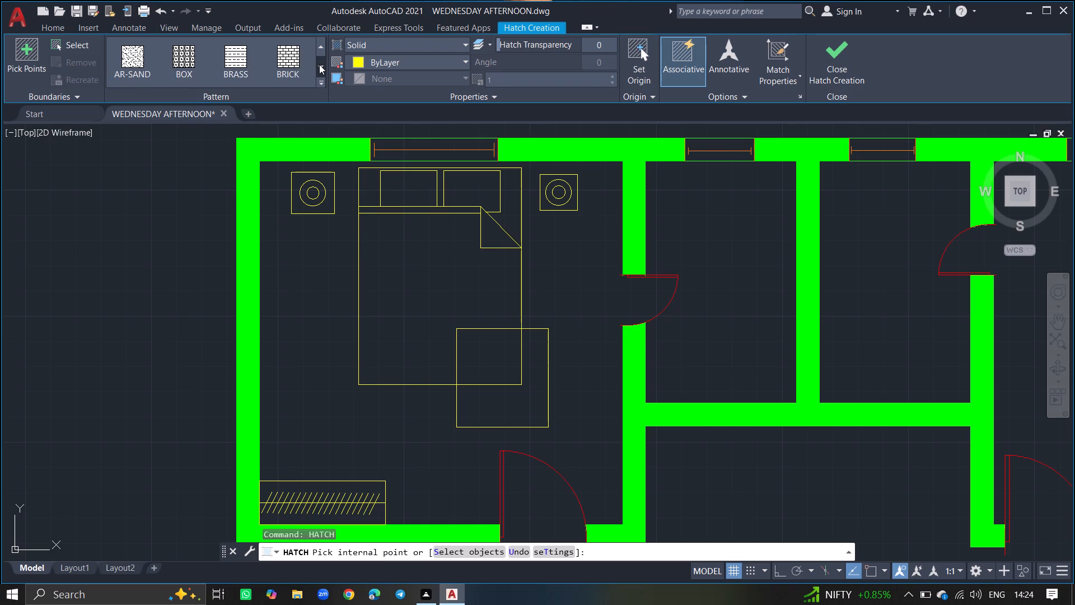
{"action": "left_click", "coordinate": [319, 64]}
{"action": "left_click", "coordinate": [293, 66]}
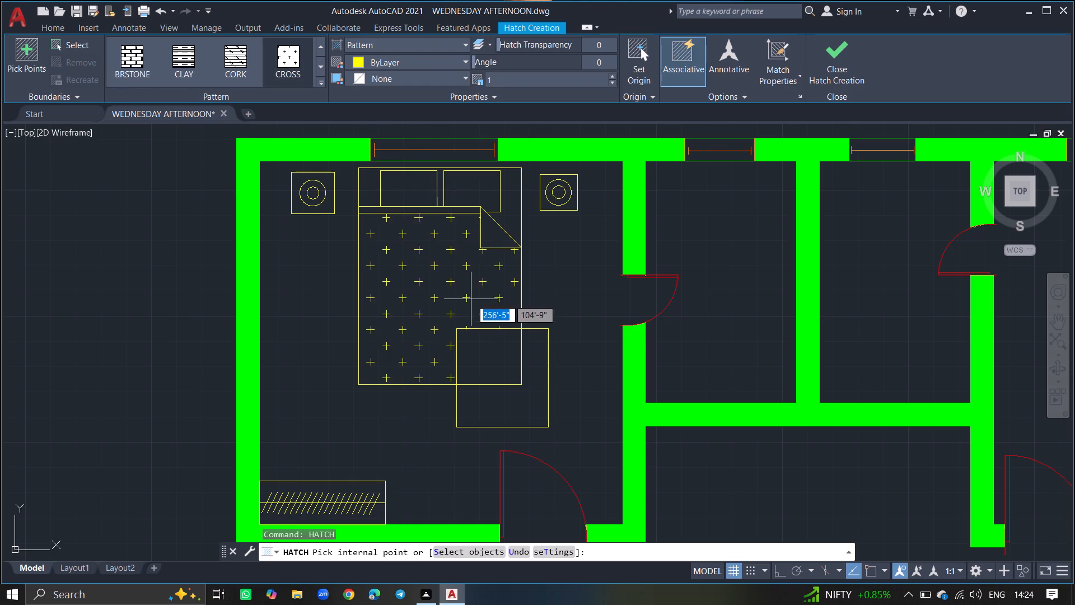
{"action": "left_click", "coordinate": [499, 395]}
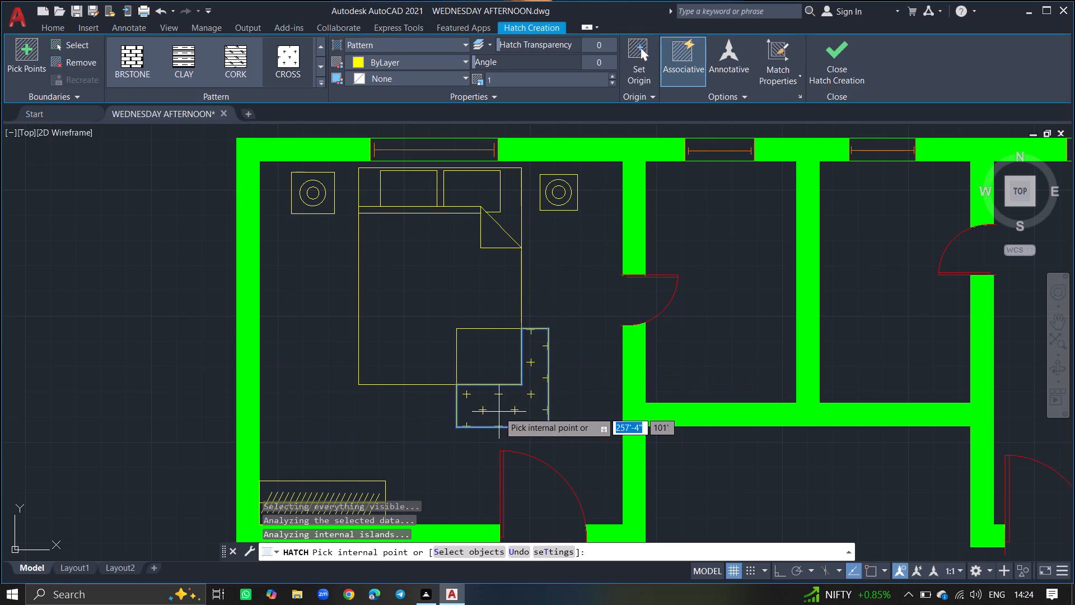
{"action": "key", "text": "Return"}
Trim away the rug's north and west edge lines where they cross the bed.
{"action": "type", "text": "TRIM"}
{"action": "key", "text": "Return"}
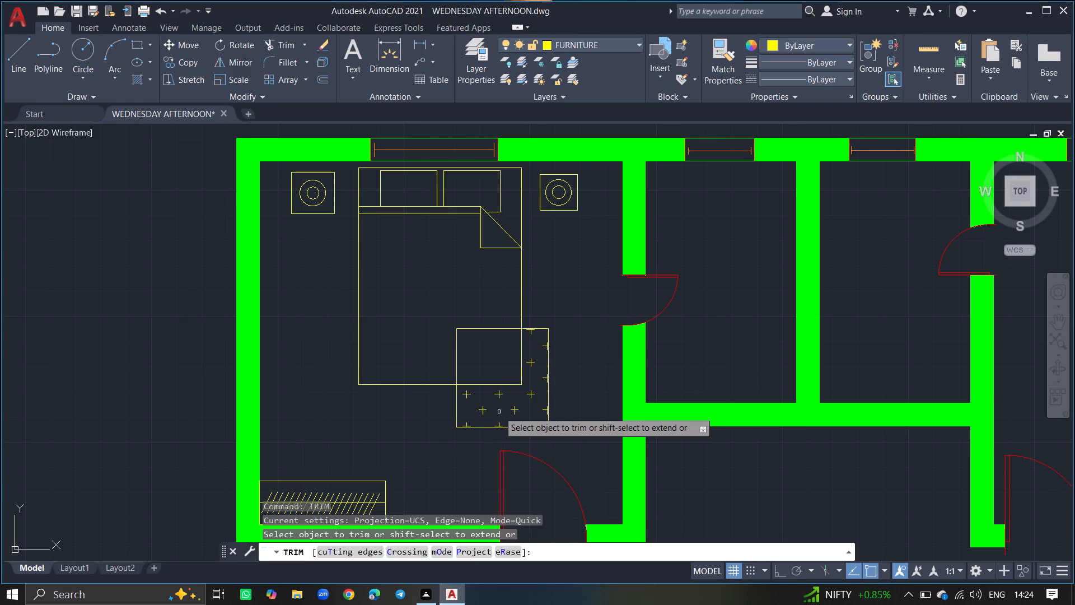
{"action": "left_click", "coordinate": [501, 330]}
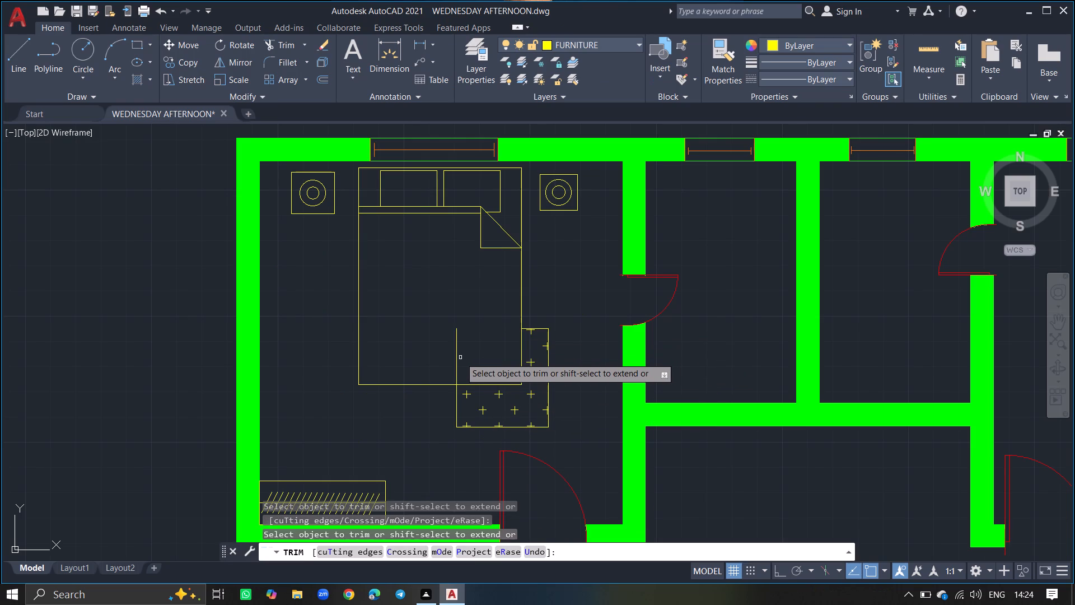
{"action": "left_click", "coordinate": [458, 356]}
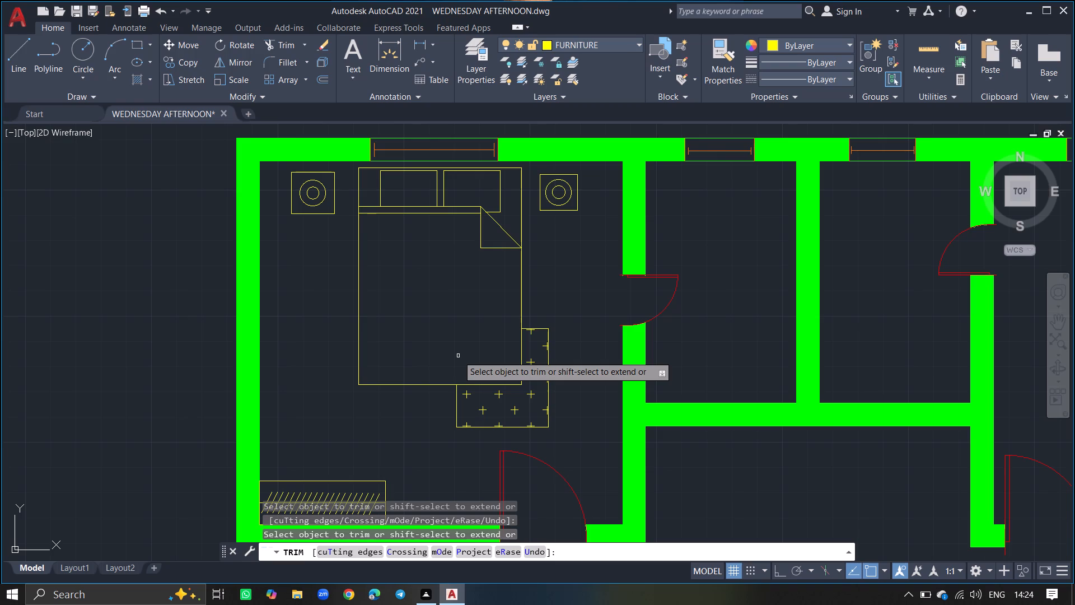
{"action": "key", "text": "Return"}
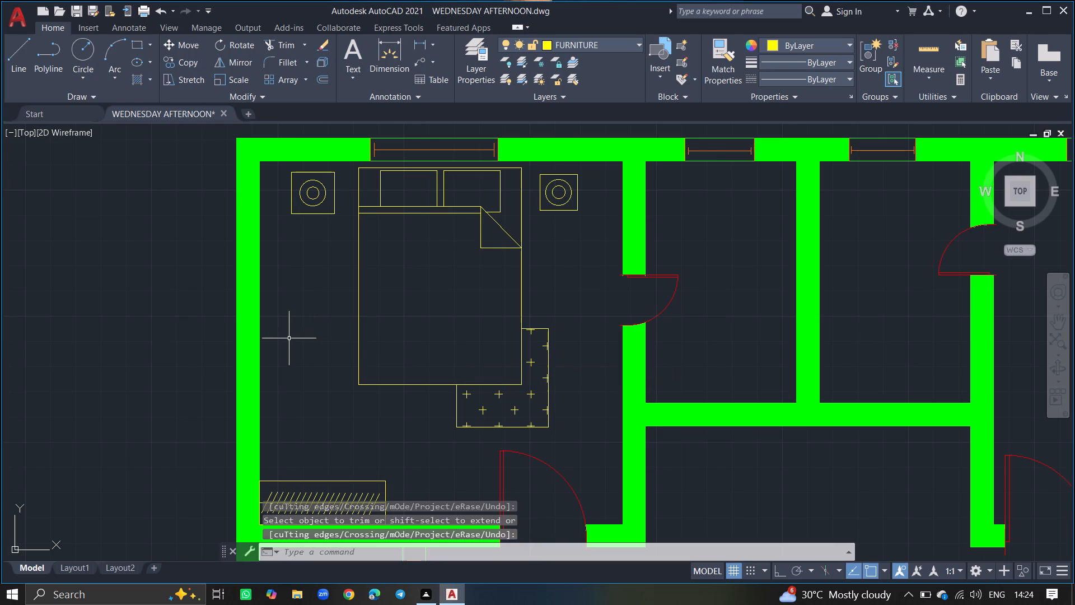
Insert the Chair - Rocking block from the DesignCenter's Home - Space Planner blocks into the drawing.
{"action": "key", "text": "ctrl+2"}
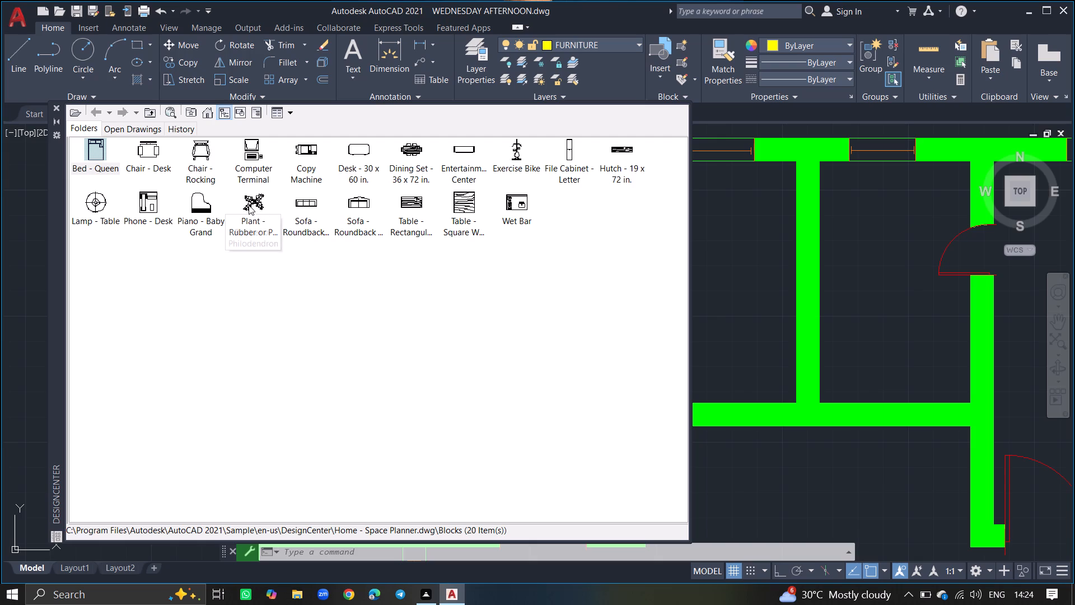
{"action": "left_click", "coordinate": [207, 159]}
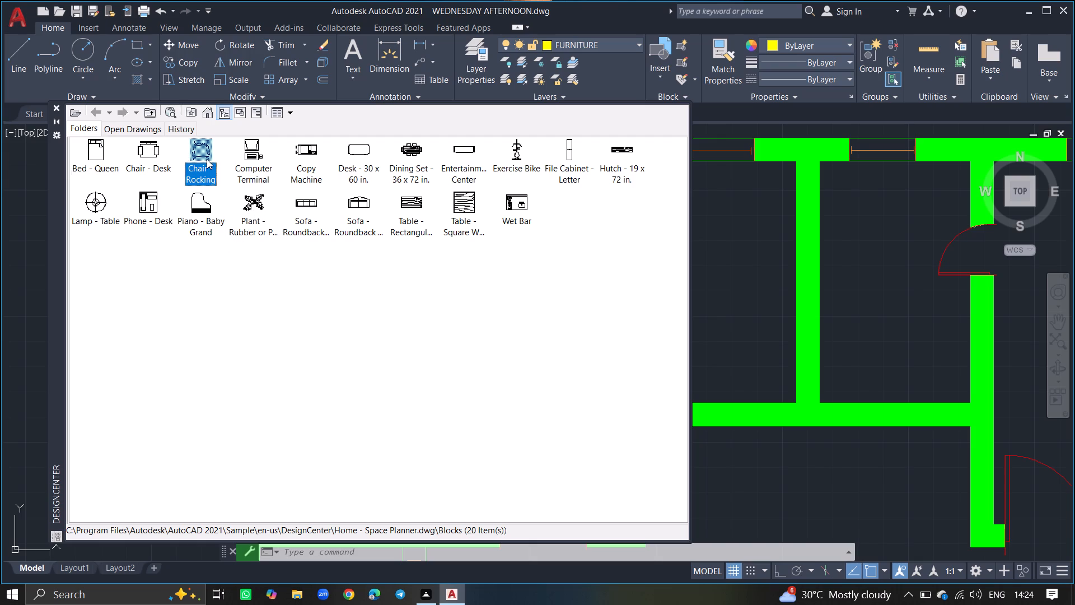
{"action": "left_click_drag", "start_coordinate": [207, 159], "coordinate": [622, 255]}
{"action": "left_click_drag", "start_coordinate": [622, 255], "coordinate": [782, 303]}
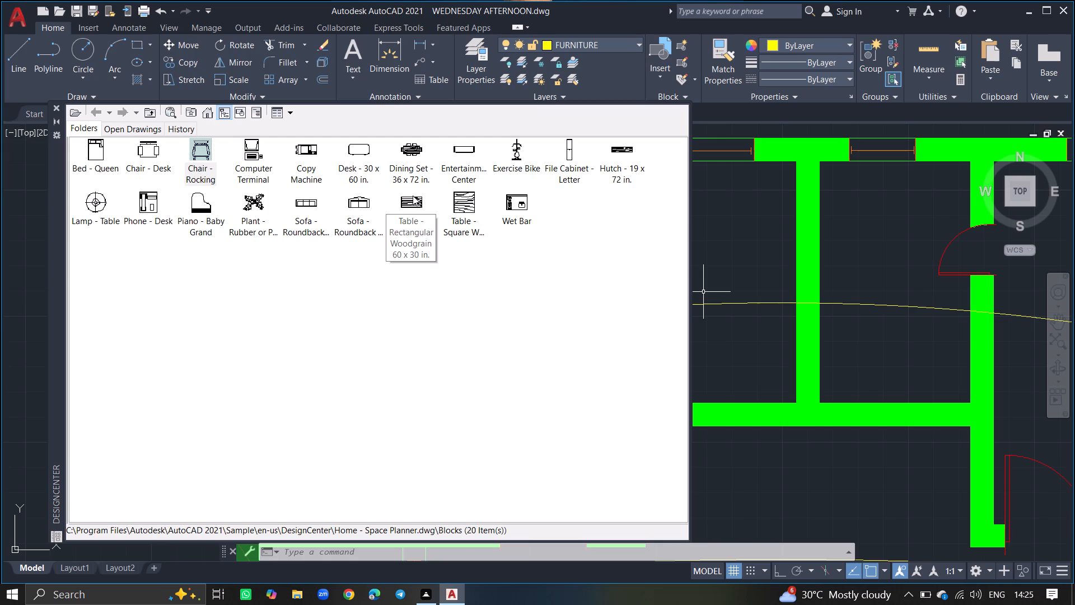
Insert the Desk - 30 x 60 in. block from the same DesignCenter block set and close DesignCenter.
{"action": "left_click", "coordinate": [360, 144]}
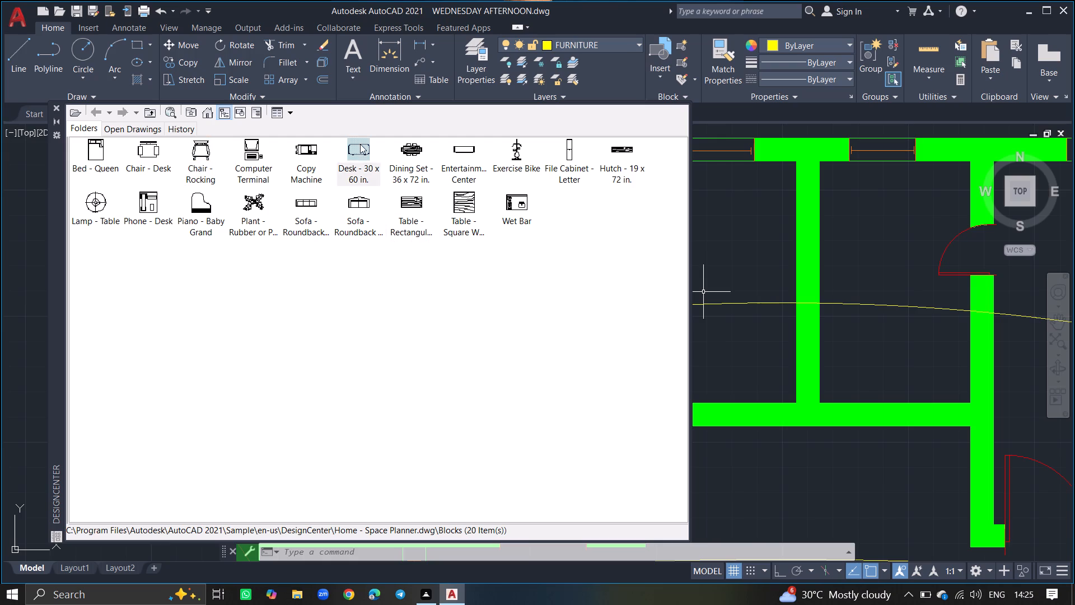
{"action": "left_click_drag", "start_coordinate": [360, 144], "coordinate": [496, 152]}
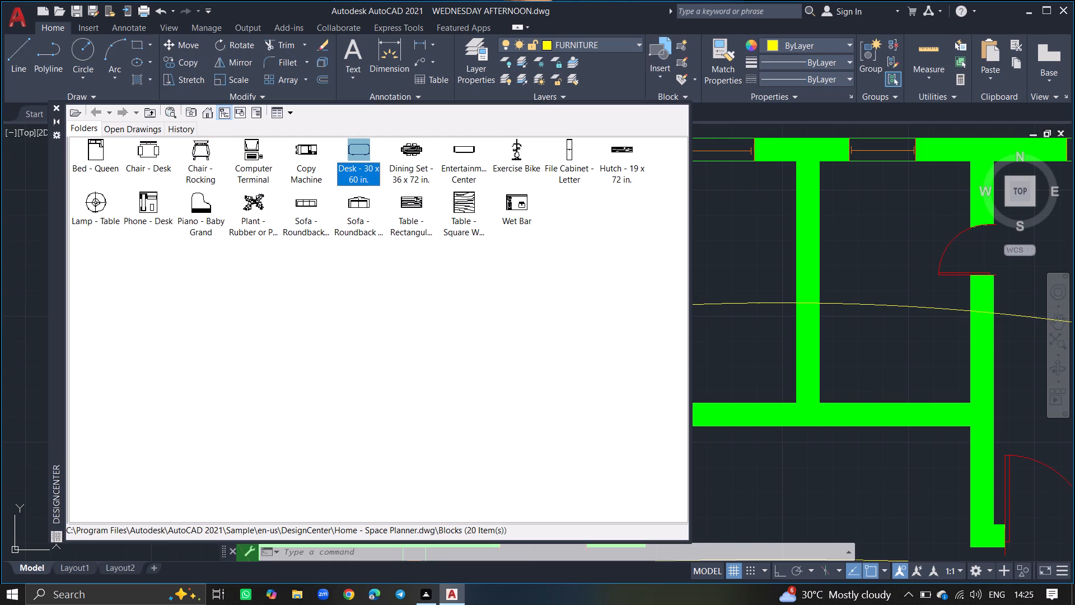
{"action": "left_click_drag", "start_coordinate": [496, 152], "coordinate": [832, 254]}
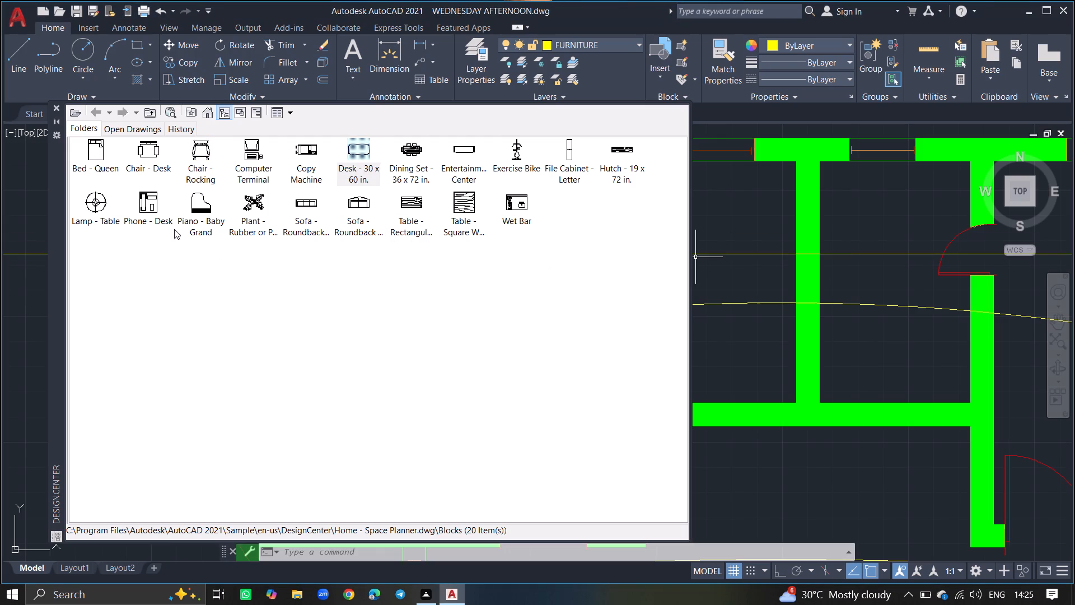
{"action": "left_click", "coordinate": [55, 105]}
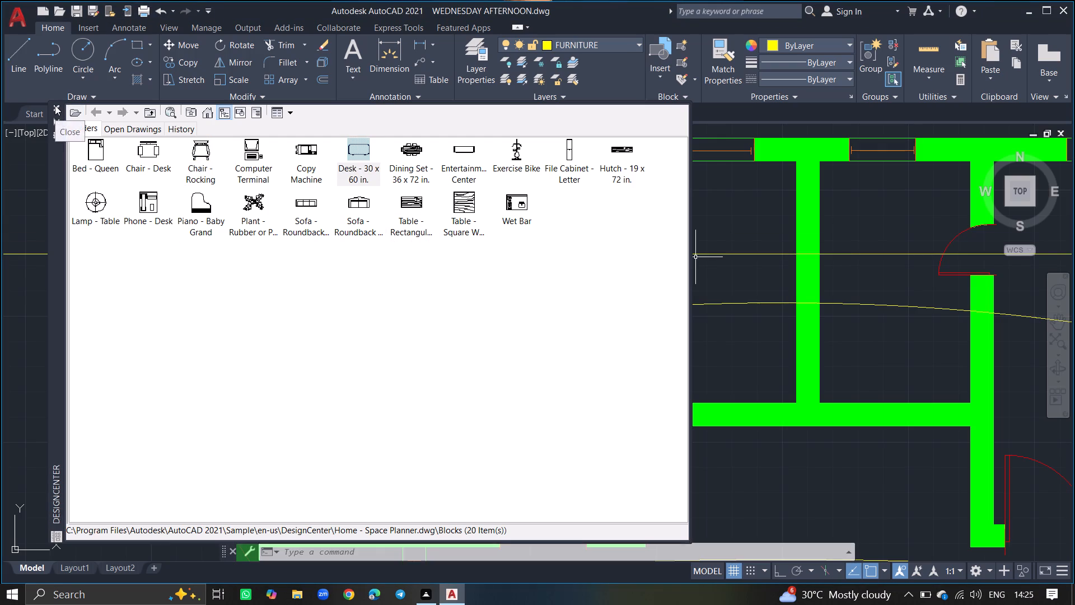
Scale the oversized rocking chair down freehand to a small chair inside the bedroom west of the large east room.
{"action": "scroll", "coordinate": [77, 190], "scroll_direction": "down", "scroll_amount": 3, "text": "ctrl"}
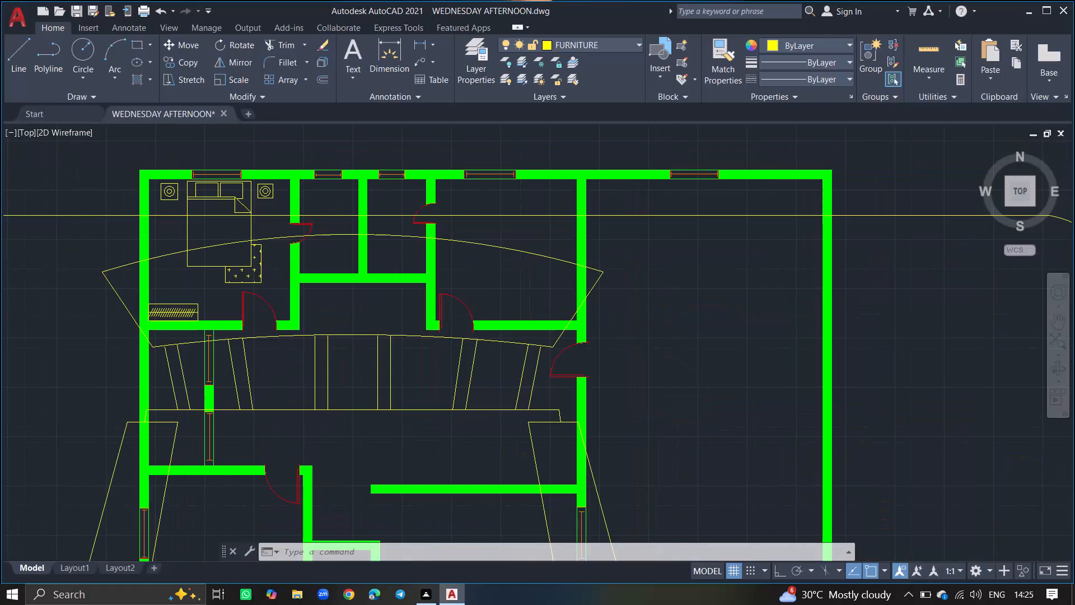
{"action": "left_click", "coordinate": [368, 229]}
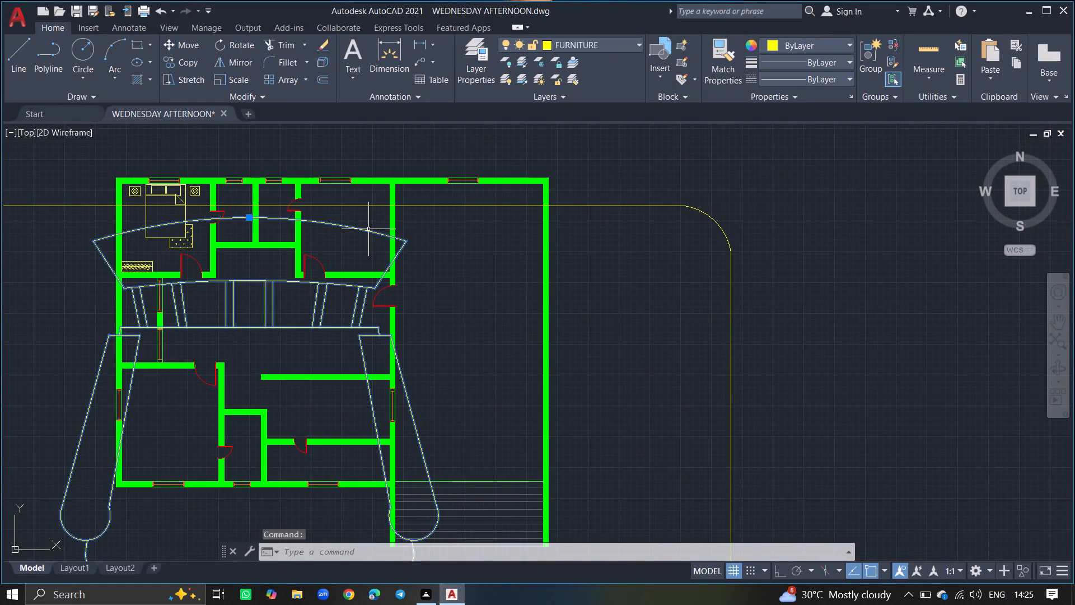
{"action": "type", "text": "SC"}
{"action": "key", "text": "Return"}
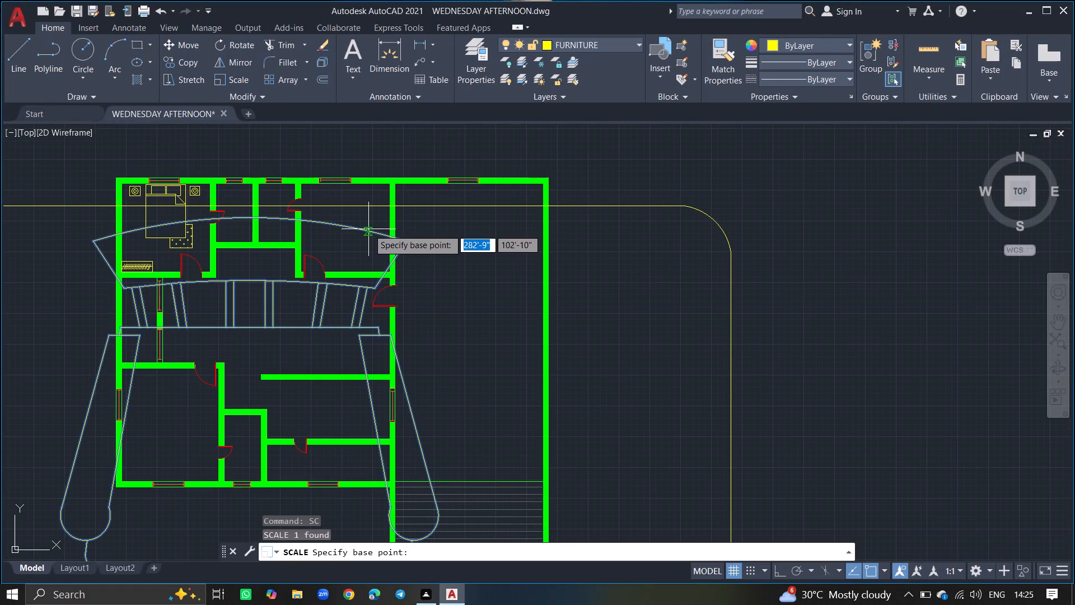
{"action": "left_click", "coordinate": [368, 229]}
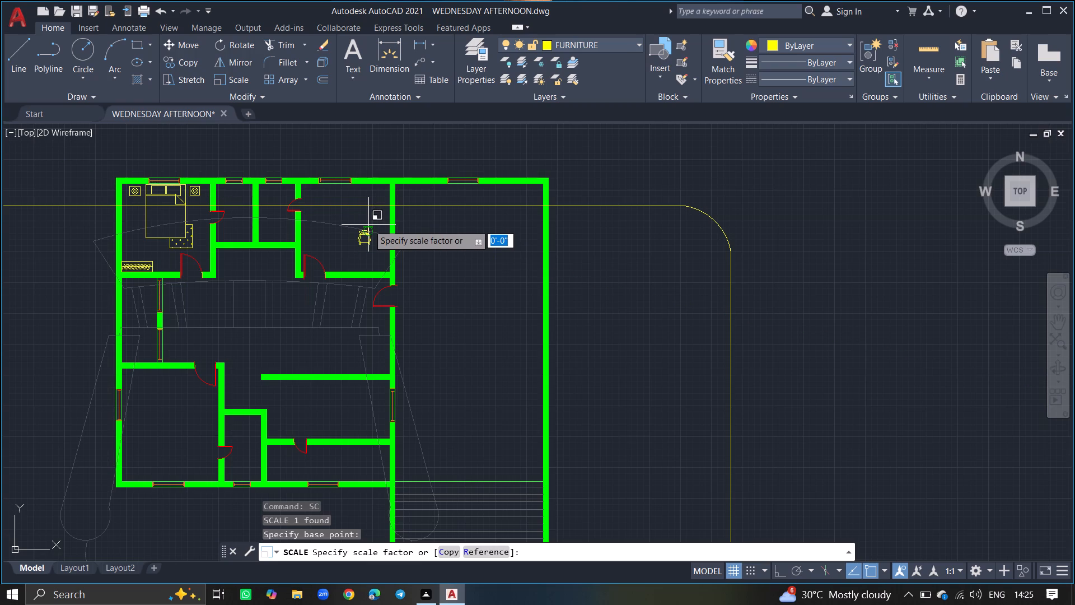
{"action": "scroll", "coordinate": [368, 225], "scroll_direction": "up", "scroll_amount": 6, "text": "ctrl"}
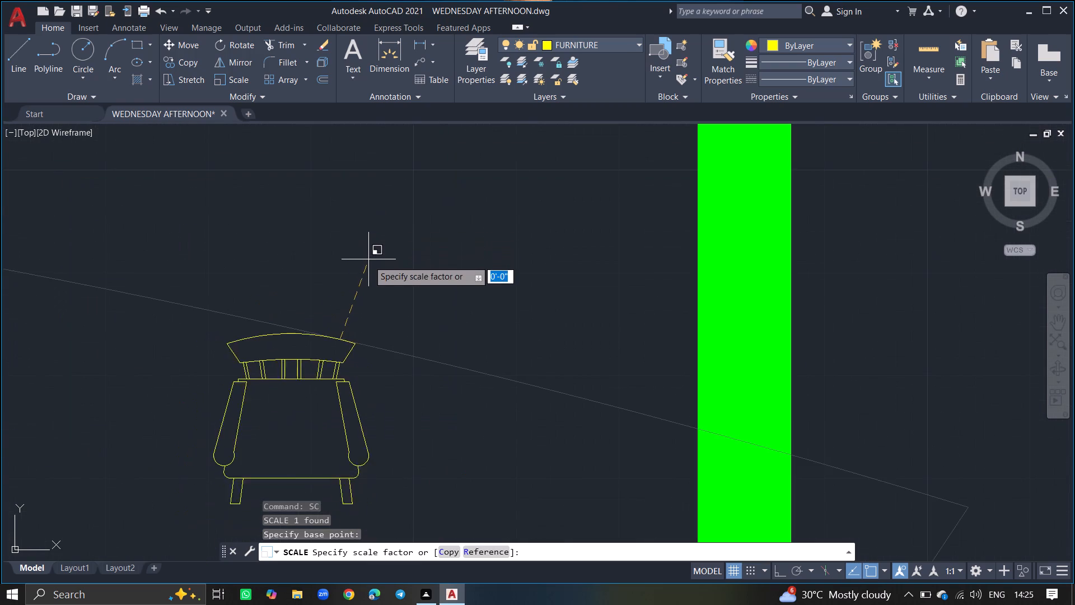
{"action": "left_click", "coordinate": [357, 321]}
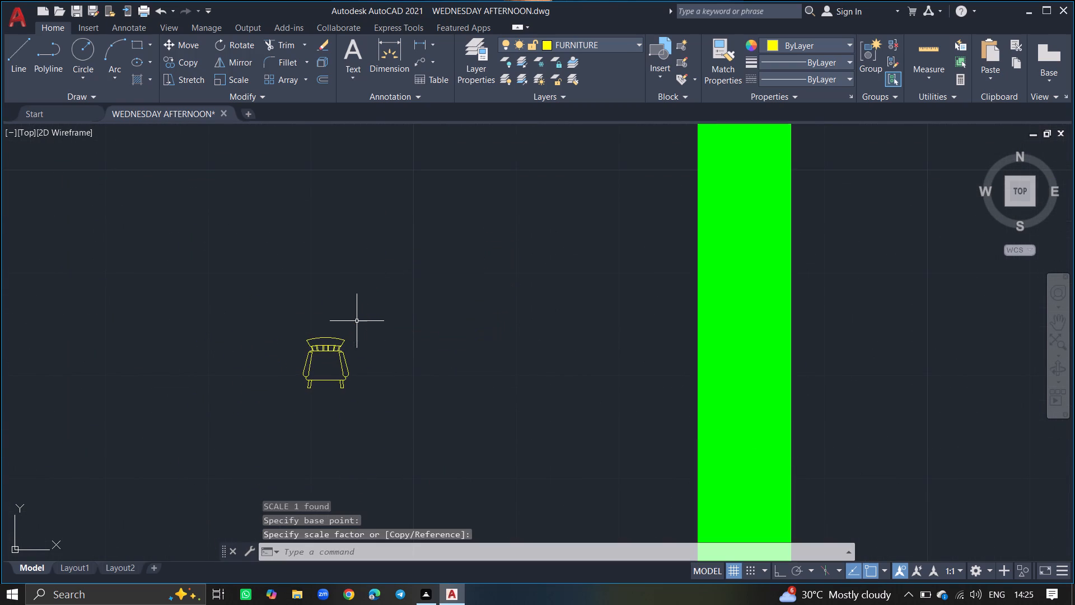
Scale the oversized desk down freehand to fit north of the rocking chair in the same bedroom.
{"action": "scroll", "coordinate": [357, 321], "scroll_direction": "down", "scroll_amount": 4, "text": "ctrl"}
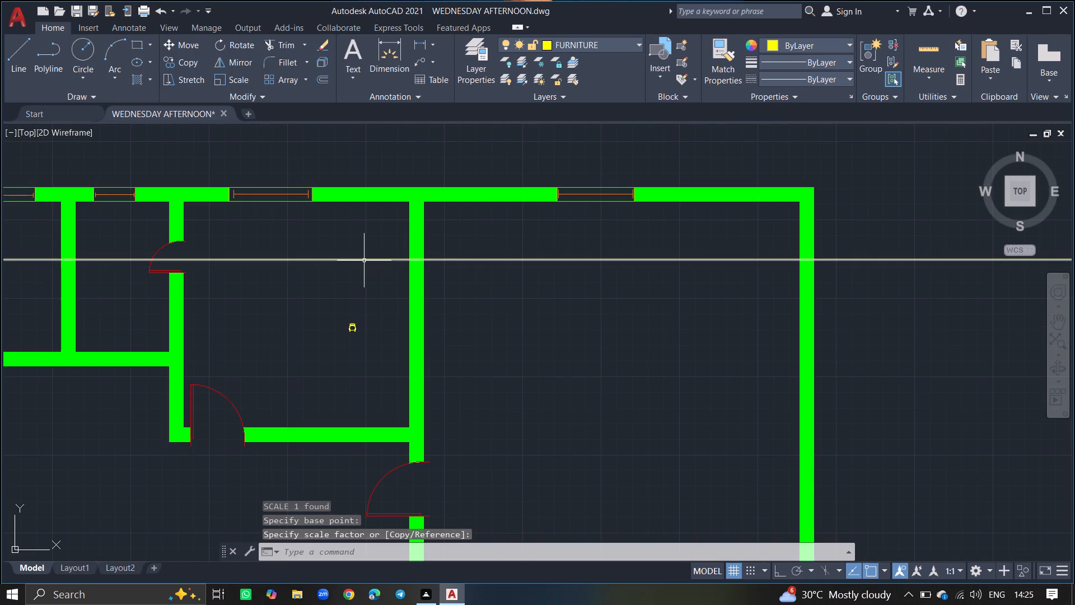
{"action": "left_click", "coordinate": [364, 259]}
{"action": "type", "text": "SC"}
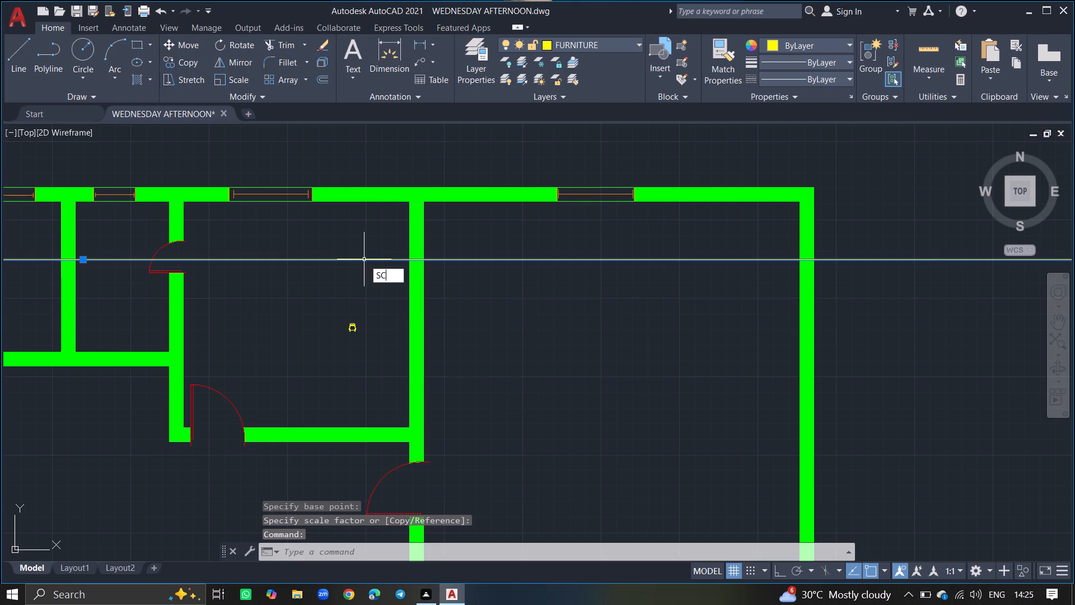
{"action": "key", "text": "Return"}
{"action": "left_click", "coordinate": [364, 259]}
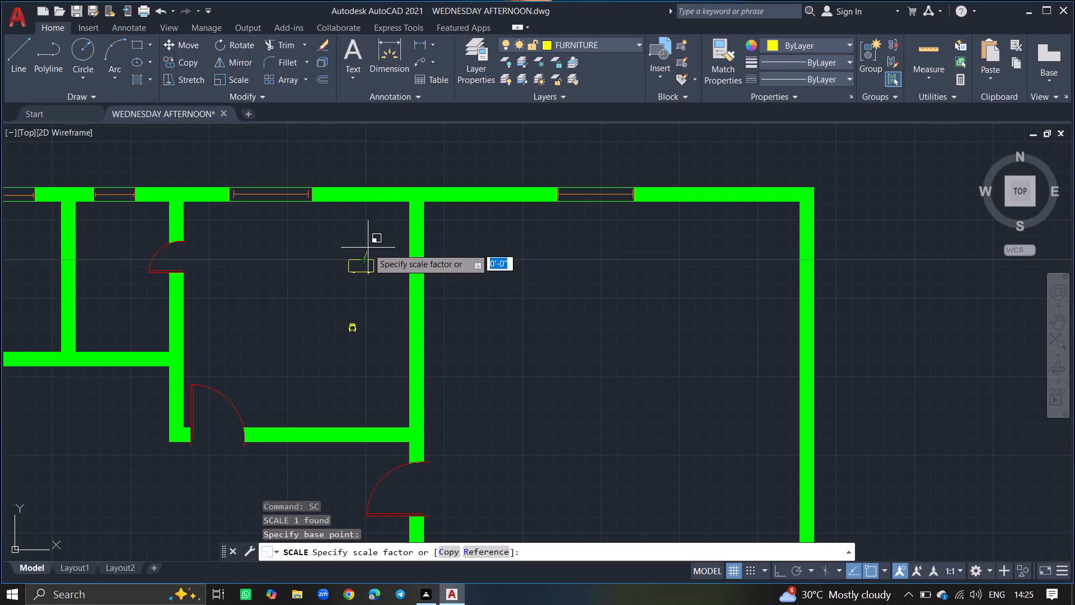
{"action": "scroll", "coordinate": [368, 250], "scroll_direction": "up", "scroll_amount": 2, "text": "ctrl"}
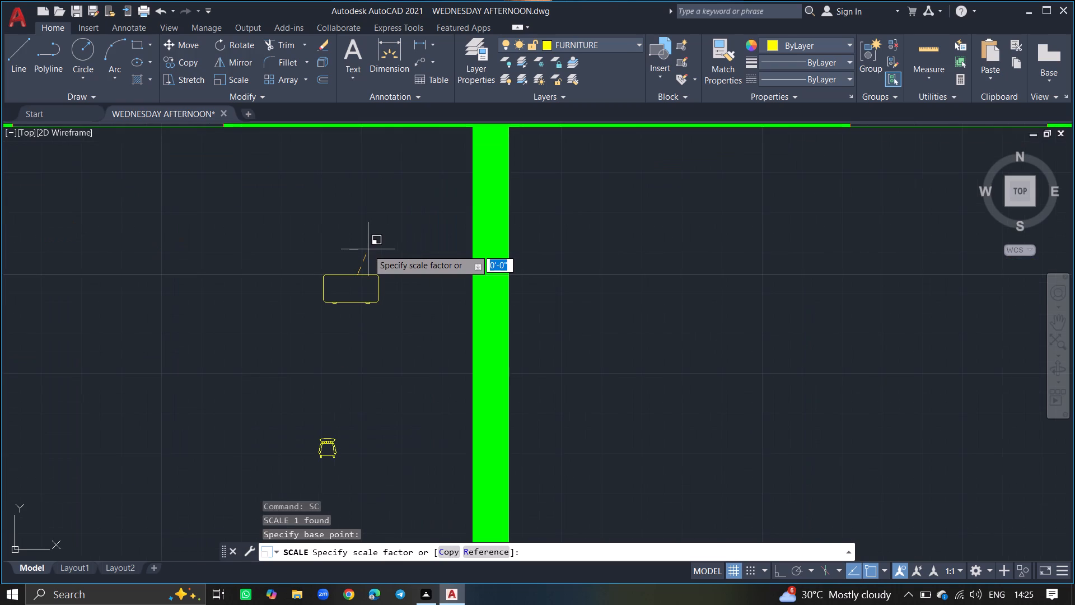
{"action": "left_click", "coordinate": [368, 249]}
Rotate the desk 90 degrees counterclockwise about the midpoint of its north edge.
{"action": "left_click", "coordinate": [383, 266]}
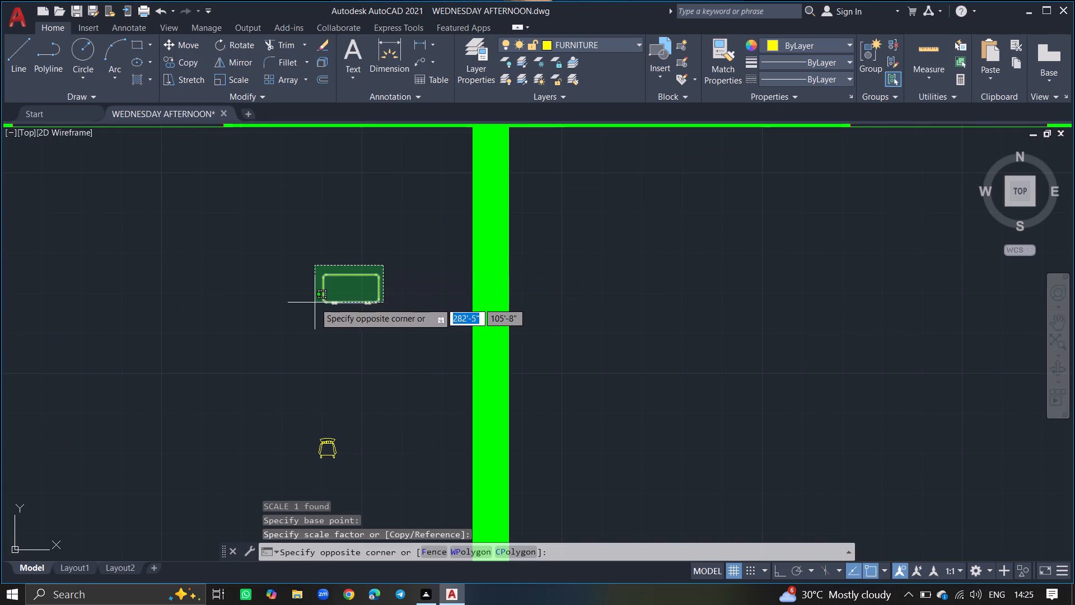
{"action": "left_click", "coordinate": [310, 305]}
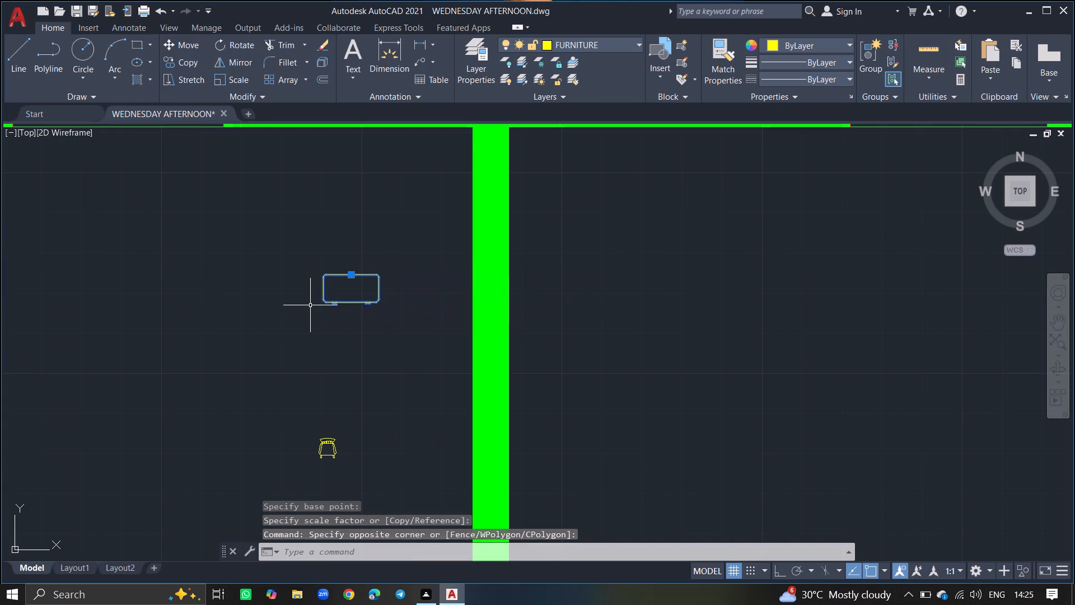
{"action": "type", "text": "RO"}
{"action": "key", "text": "Return"}
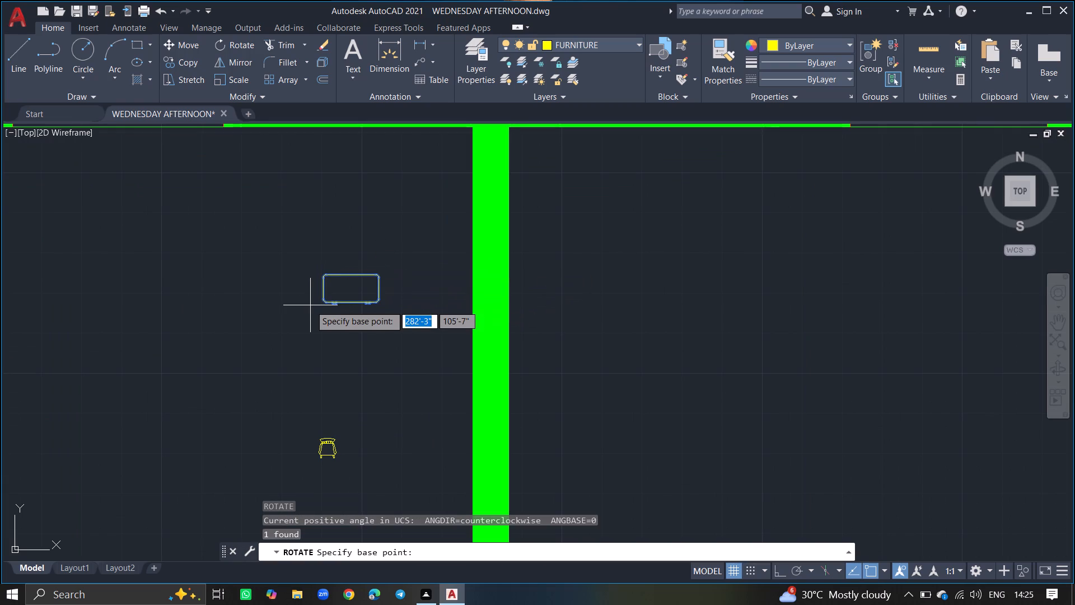
{"action": "left_click", "coordinate": [350, 278]}
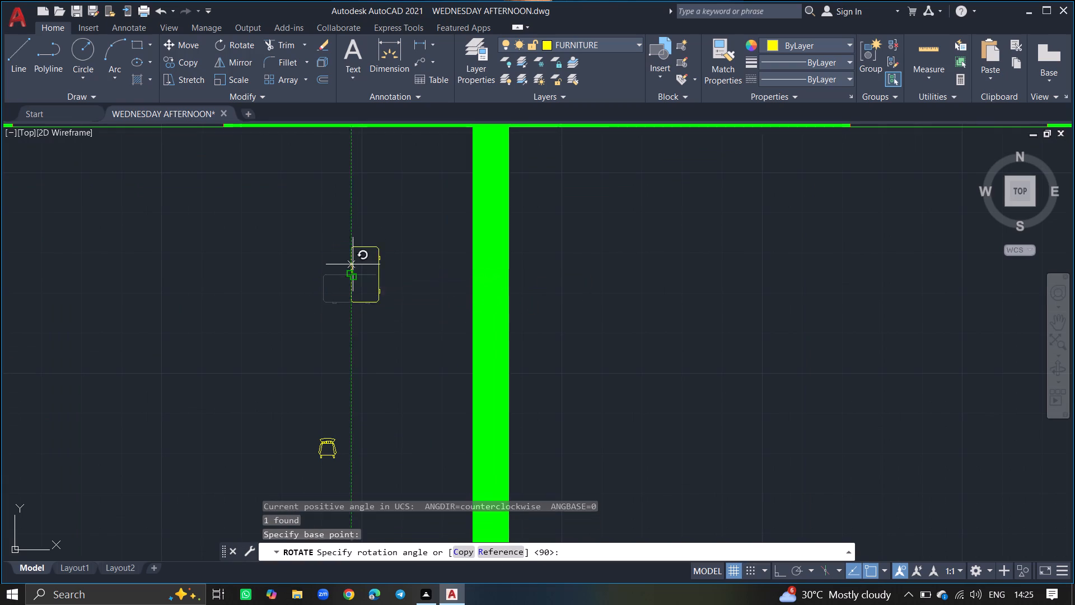
{"action": "left_click", "coordinate": [356, 210]}
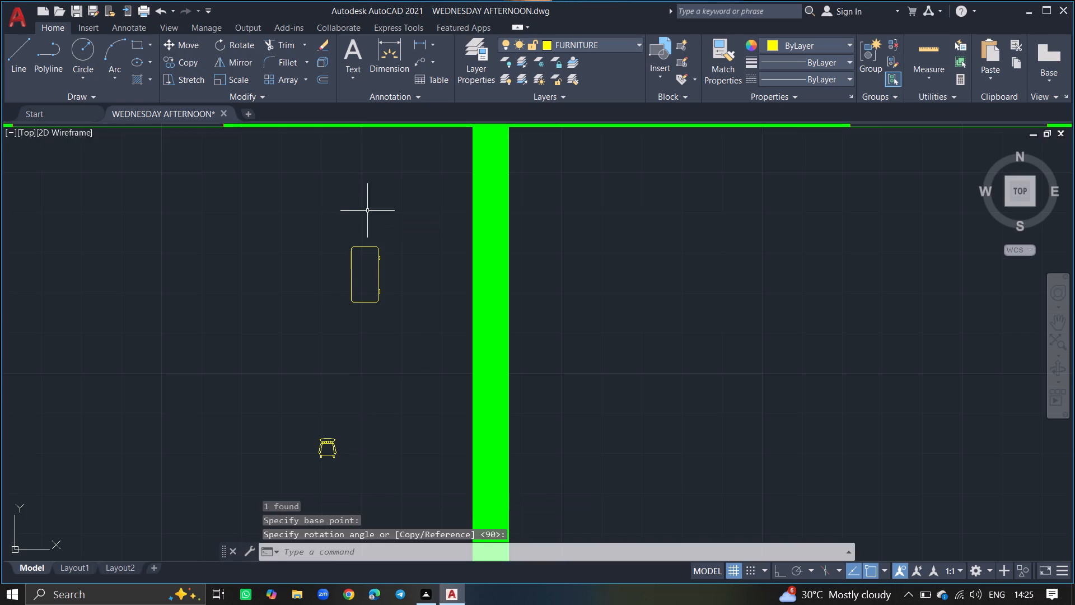
Move the desk into the northwest bedroom, beside the west wall and just north of the wardrobe.
{"action": "left_click", "coordinate": [399, 217]}
{"action": "left_click", "coordinate": [338, 355]}
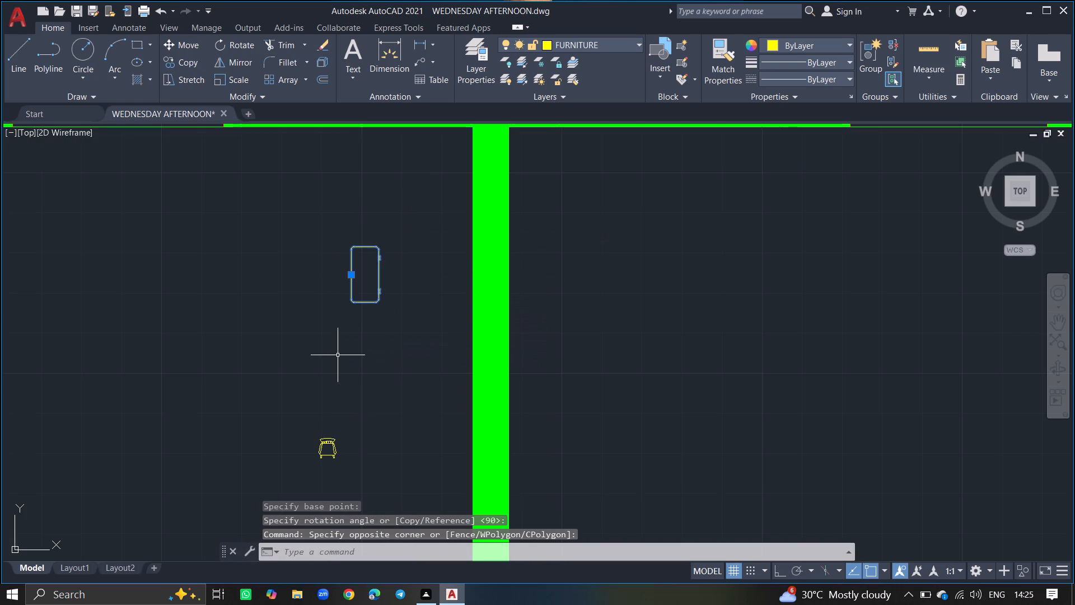
{"action": "type", "text": "MOVE"}
{"action": "key", "text": "Return"}
{"action": "left_click", "coordinate": [375, 276]}
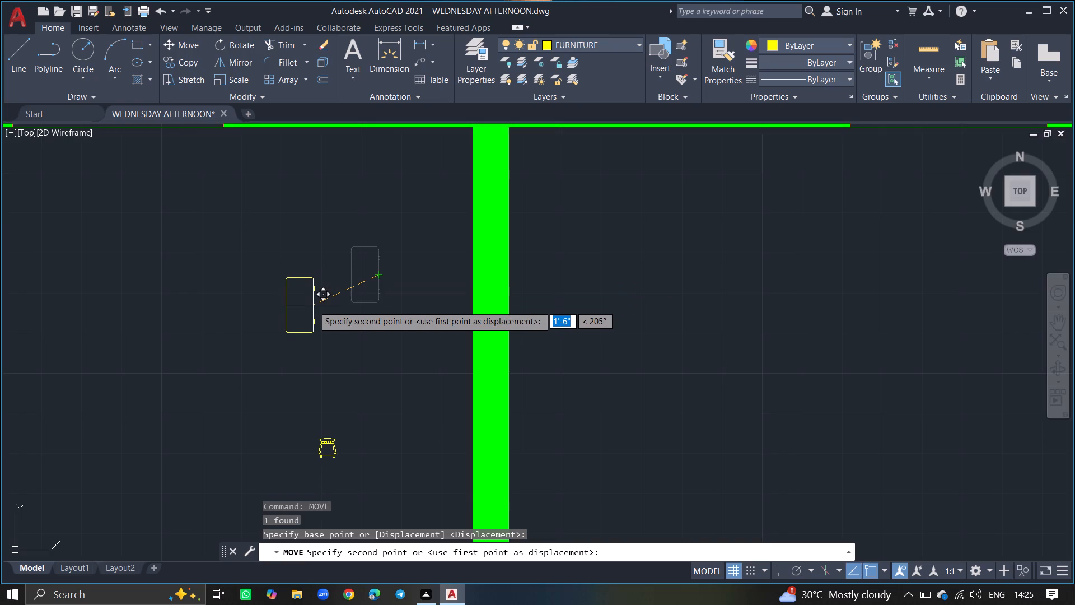
{"action": "scroll", "coordinate": [313, 305], "scroll_direction": "down", "scroll_amount": 4, "text": "ctrl"}
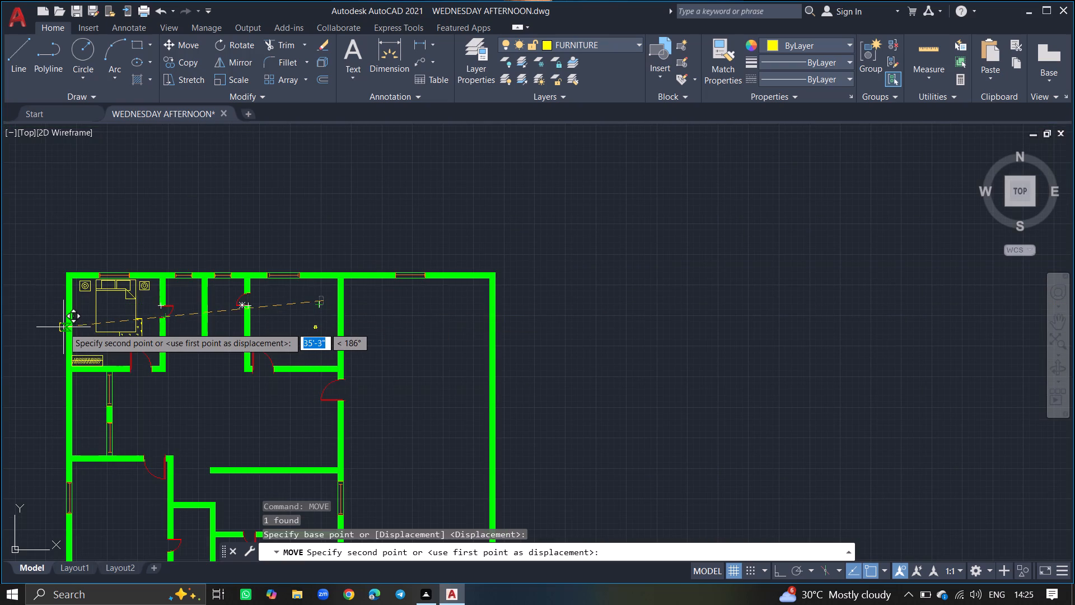
{"action": "scroll", "coordinate": [63, 327], "scroll_direction": "up", "scroll_amount": 7, "text": "ctrl"}
{"action": "scroll", "coordinate": [452, 387], "scroll_direction": "down", "scroll_amount": 3, "text": "ctrl"}
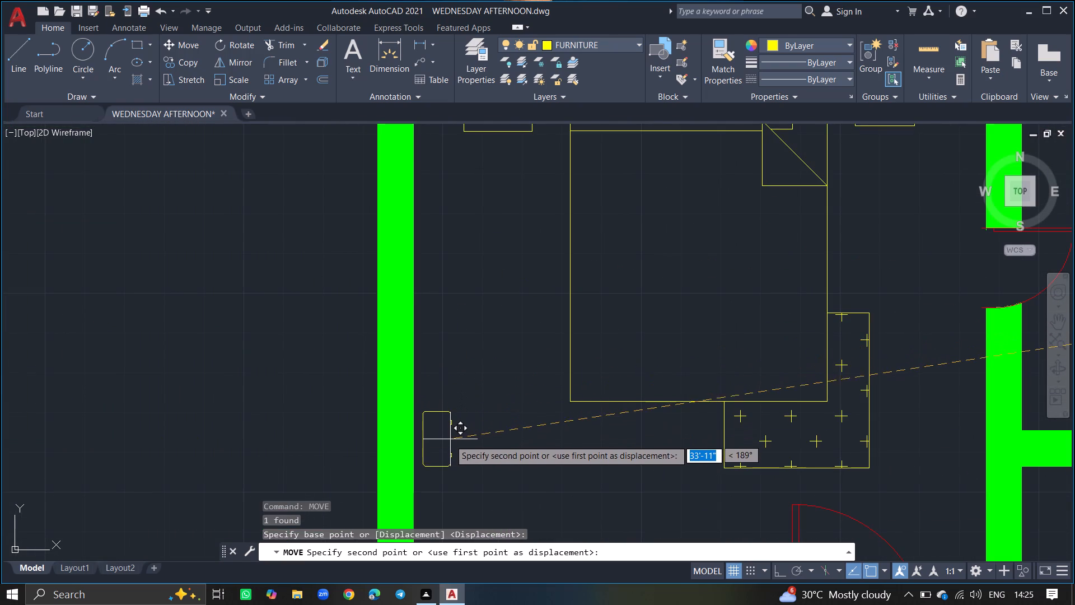
{"action": "left_click", "coordinate": [448, 441]}
Move the rocking chair into the northwest bedroom, a short distance east of the desk.
{"action": "scroll", "coordinate": [448, 441], "scroll_direction": "down", "scroll_amount": 3, "text": "ctrl"}
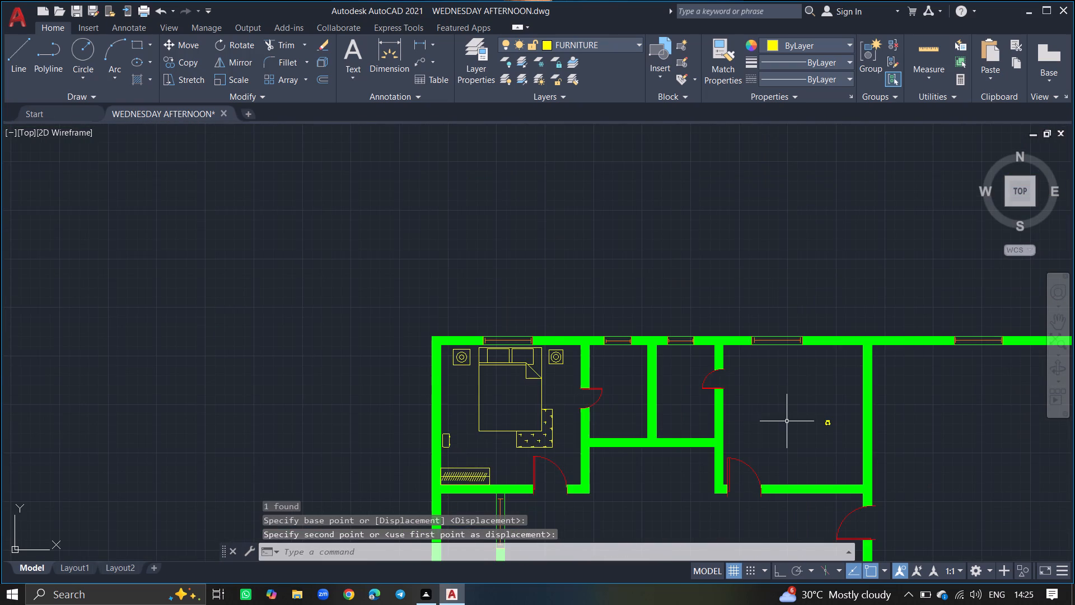
{"action": "left_click_drag", "start_coordinate": [828, 424], "coordinate": [795, 447]}
{"action": "type", "text": "MOVE"}
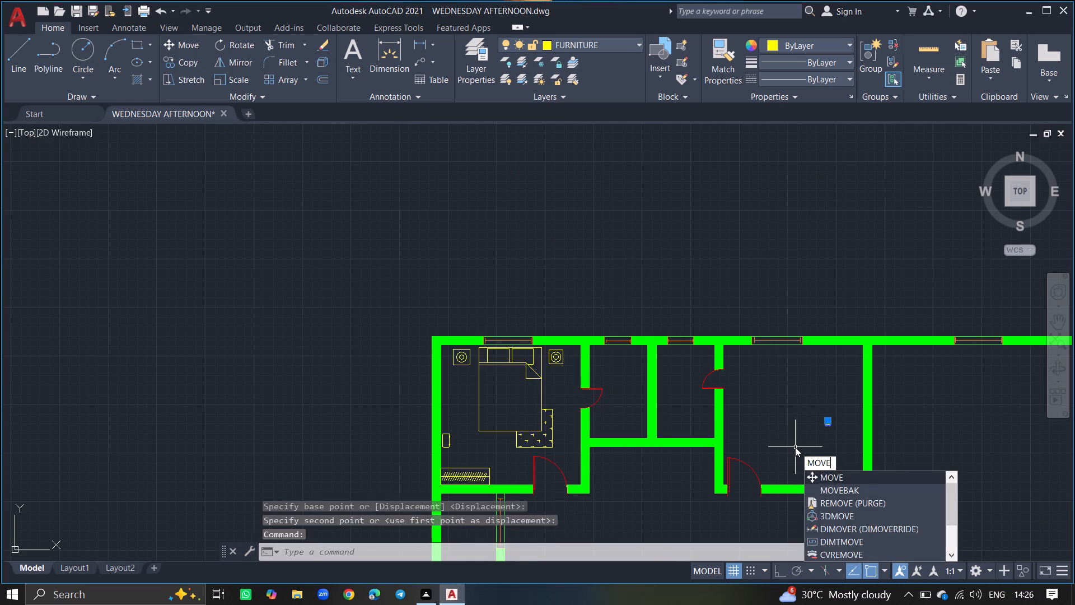
{"action": "key", "text": "Return"}
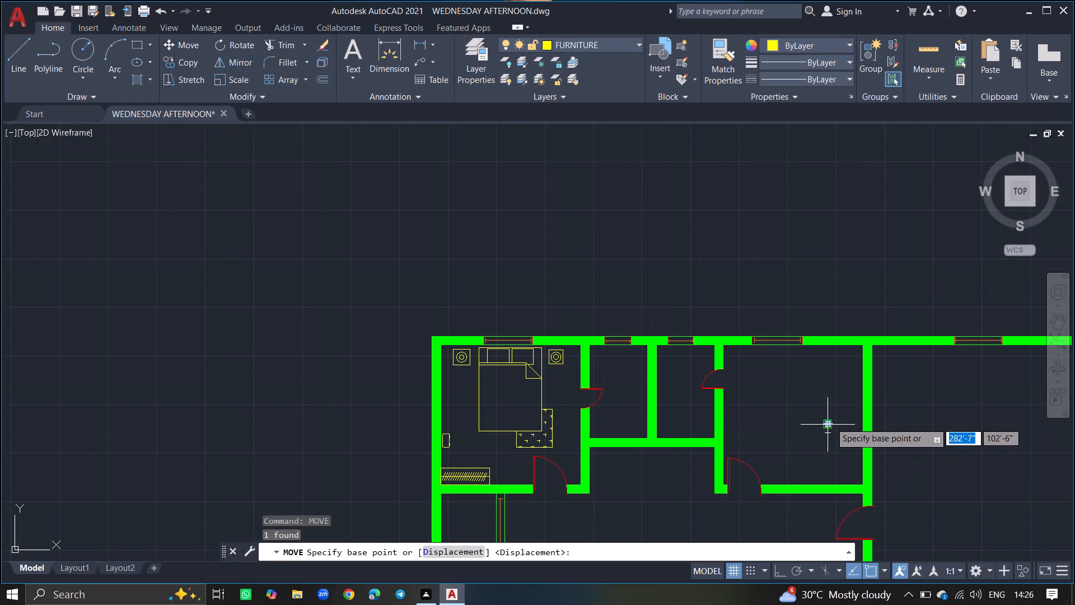
{"action": "left_click_drag", "start_coordinate": [830, 422], "coordinate": [574, 455]}
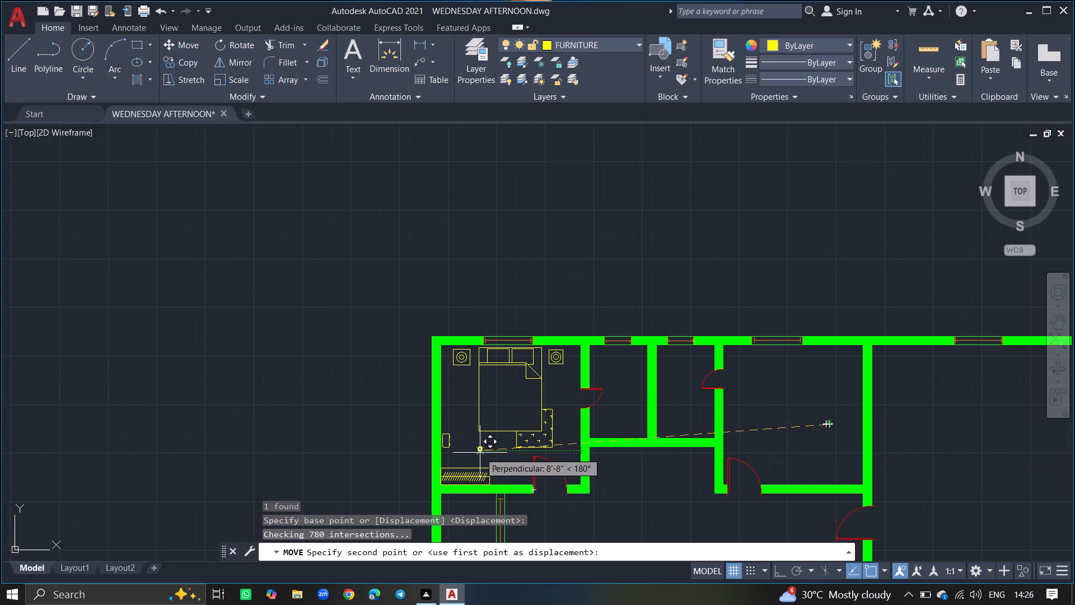
{"action": "scroll", "coordinate": [480, 453], "scroll_direction": "up", "scroll_amount": 5, "text": "ctrl"}
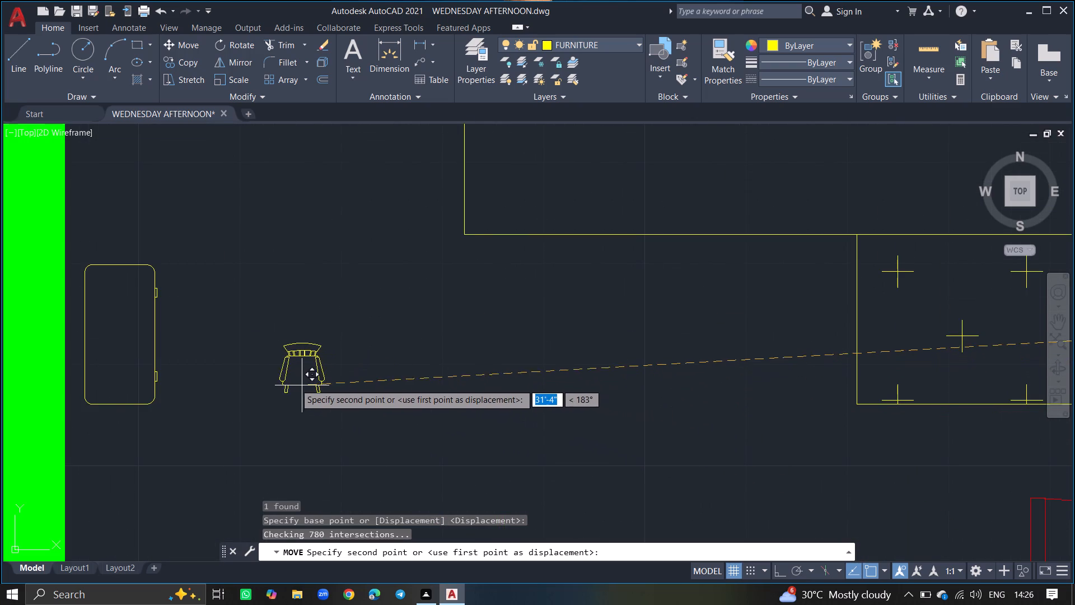
{"action": "left_click", "coordinate": [283, 378]}
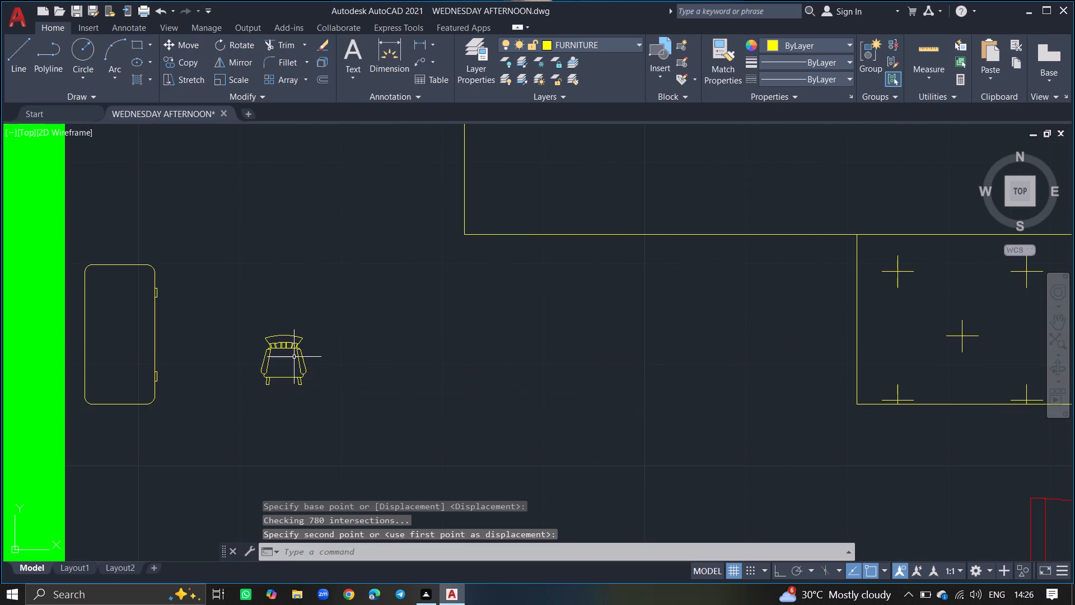
Rotate the chair about 90 degrees clockwise around its backrest so that its front faces the desk.
{"action": "left_click", "coordinate": [293, 347]}
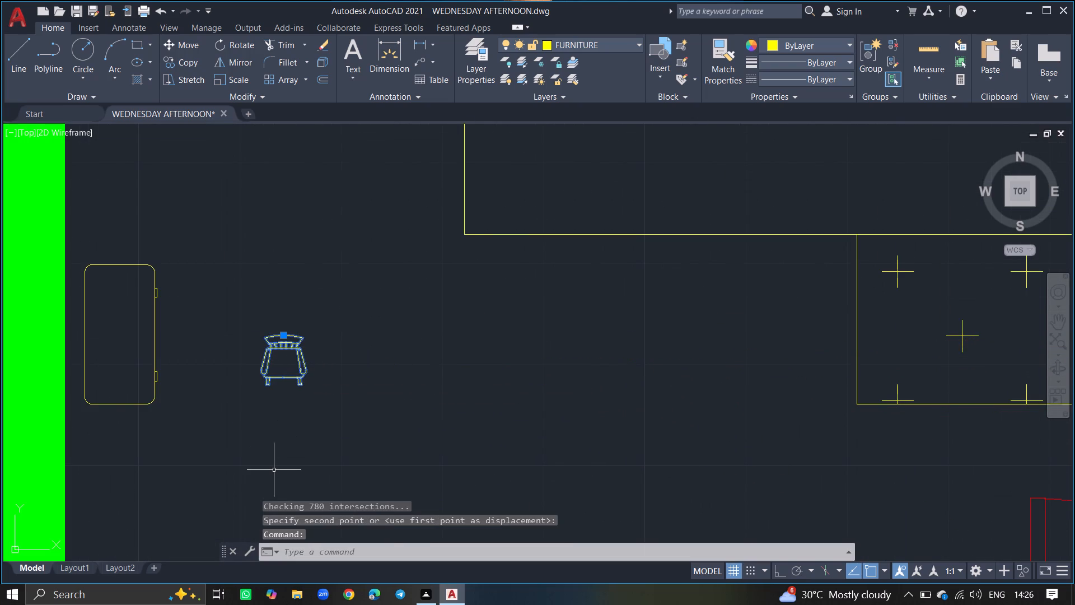
{"action": "type", "text": "RO"}
{"action": "key", "text": "Return"}
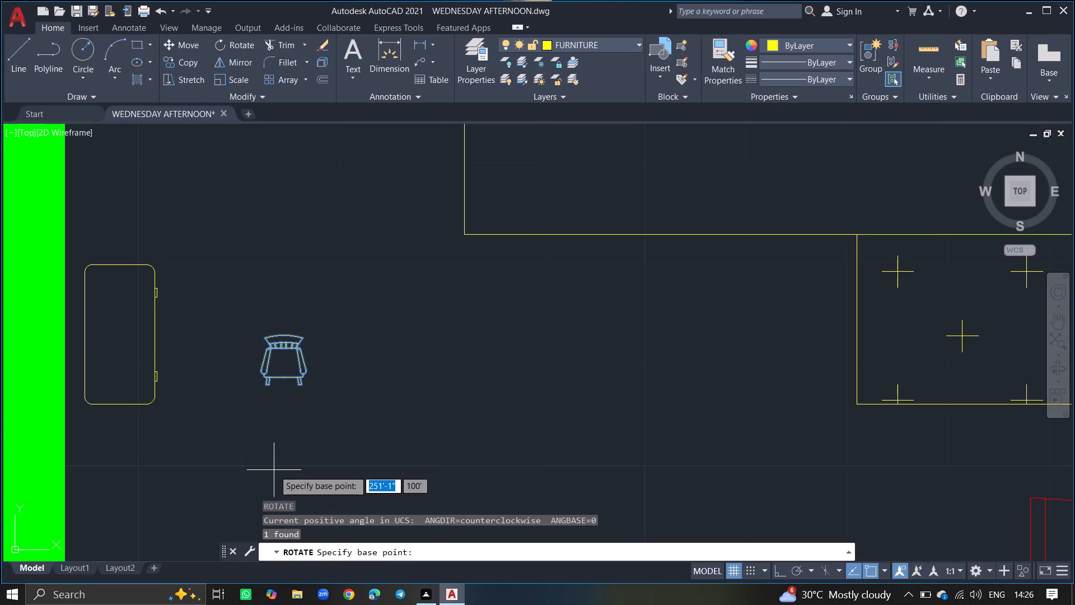
{"action": "left_click", "coordinate": [281, 342]}
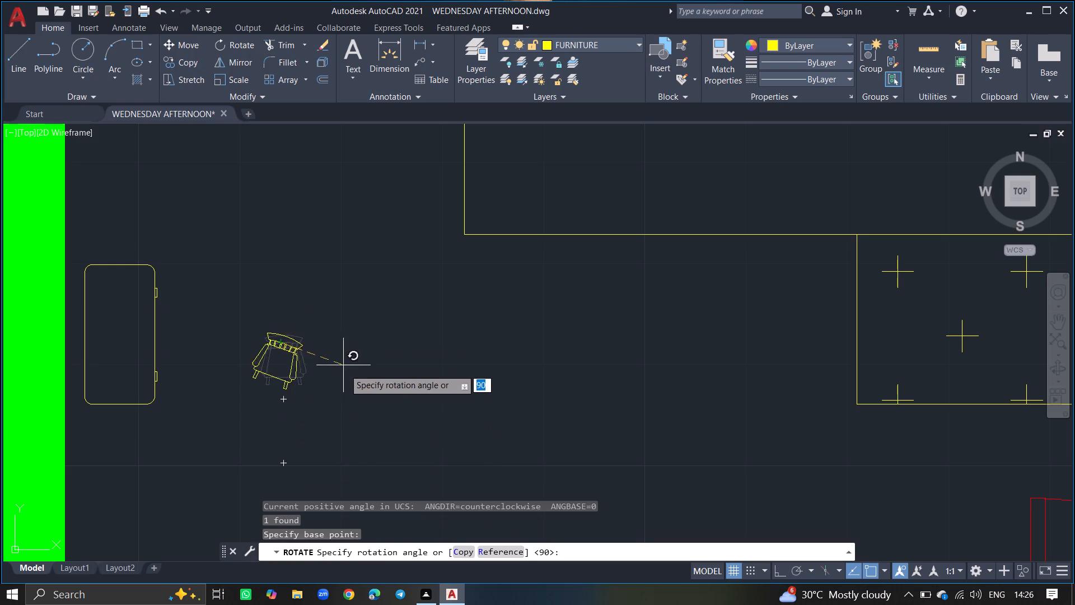
{"action": "left_click", "coordinate": [282, 429]}
Scale the chair up freehand from its backrest to about 1.5 times its size.
{"action": "left_click", "coordinate": [319, 320]}
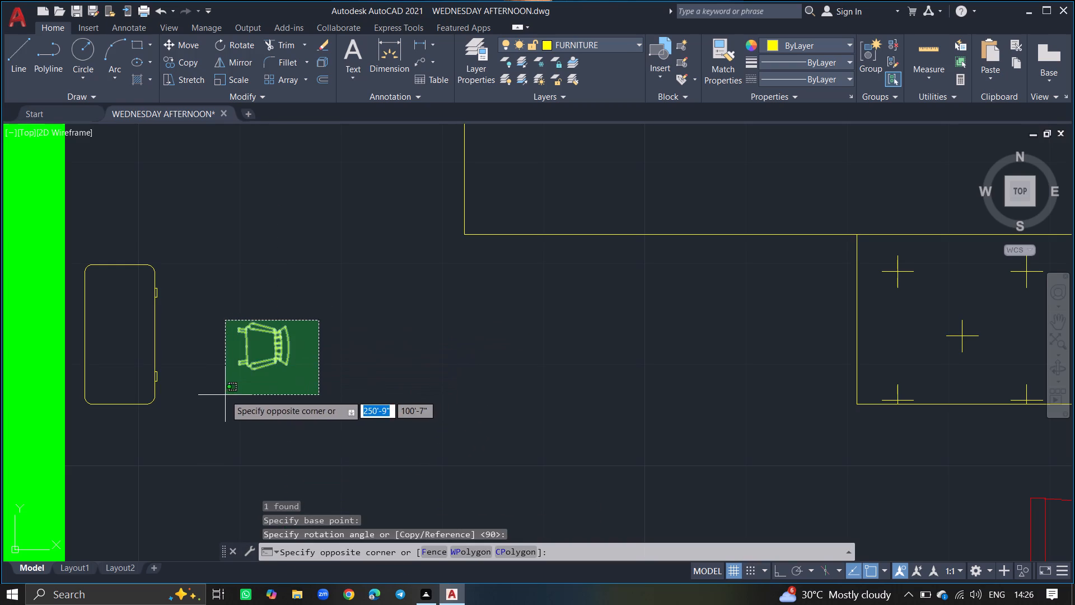
{"action": "left_click", "coordinate": [225, 395]}
{"action": "type", "text": "SC"}
{"action": "key", "text": "Return"}
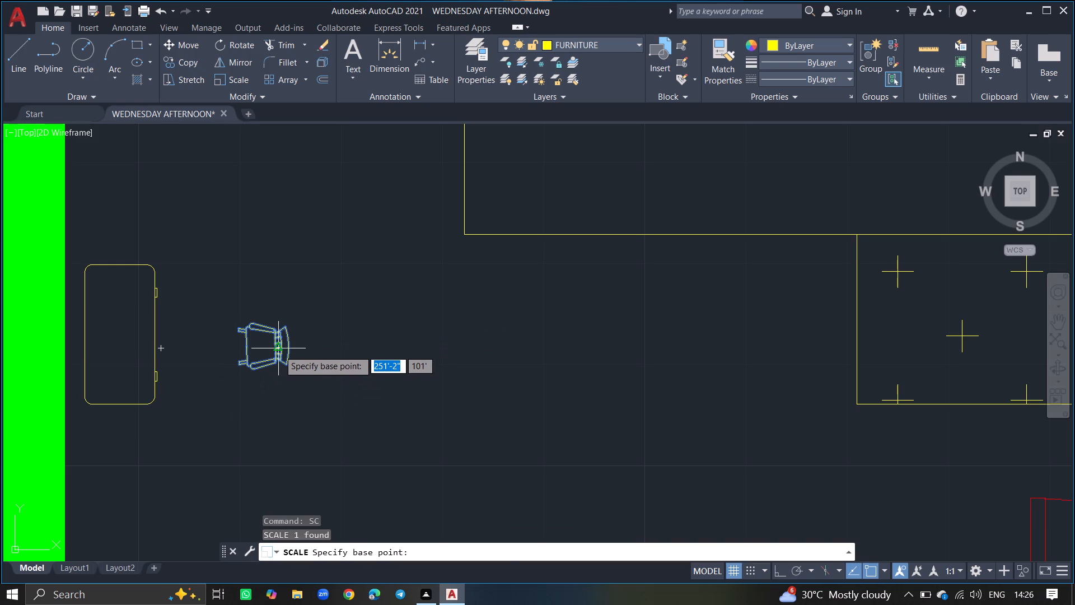
{"action": "left_click", "coordinate": [279, 350]}
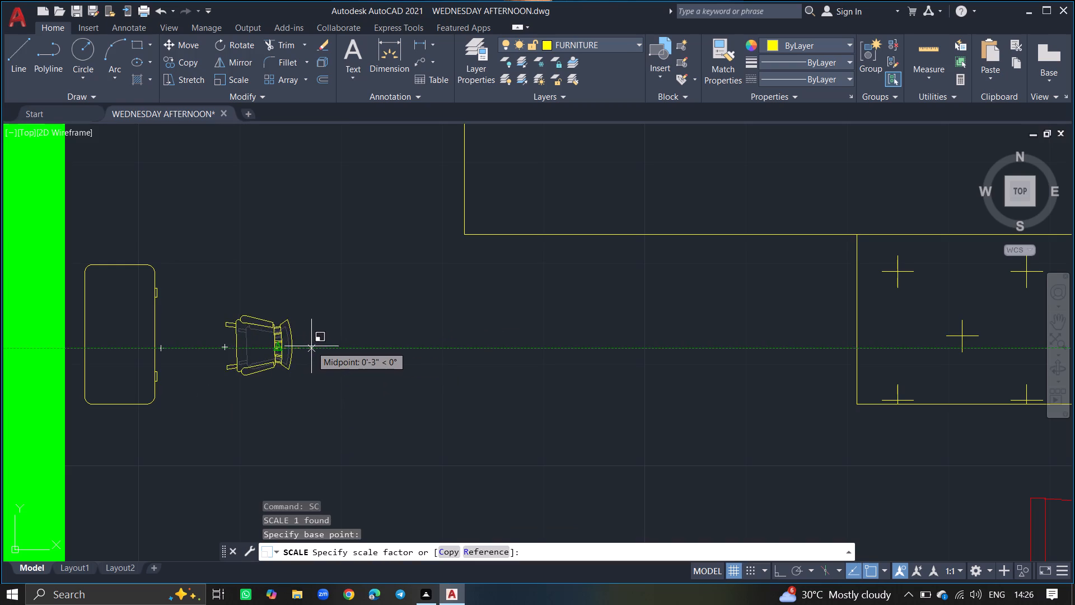
{"action": "left_click", "coordinate": [317, 345]}
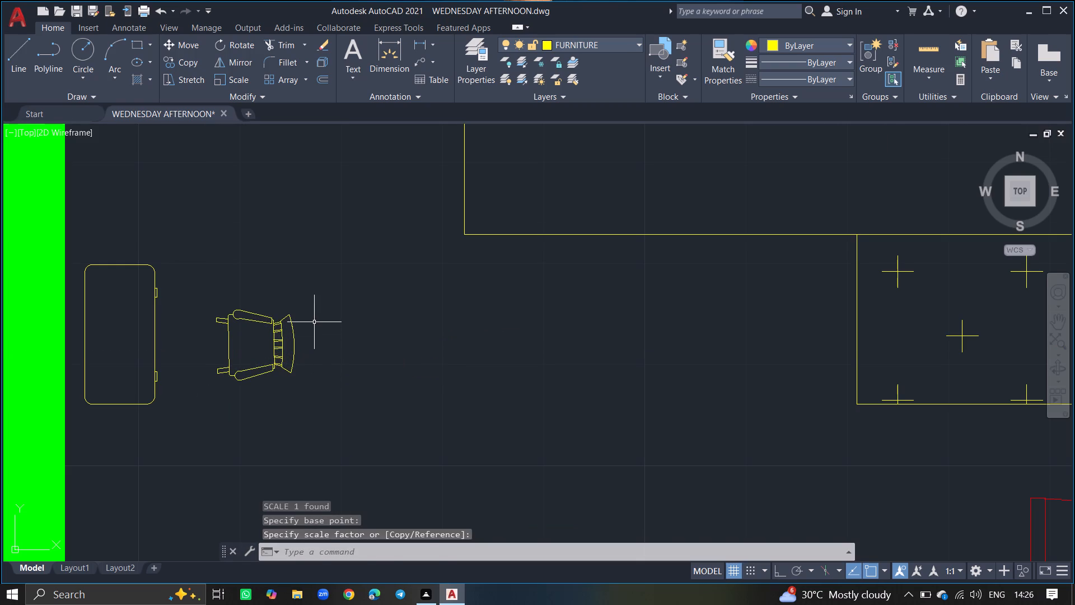
Move the enlarged chair west so that it sits right against the desk's east side.
{"action": "scroll", "coordinate": [314, 322], "scroll_direction": "down", "scroll_amount": 1, "text": "ctrl"}
{"action": "left_click", "coordinate": [314, 311]}
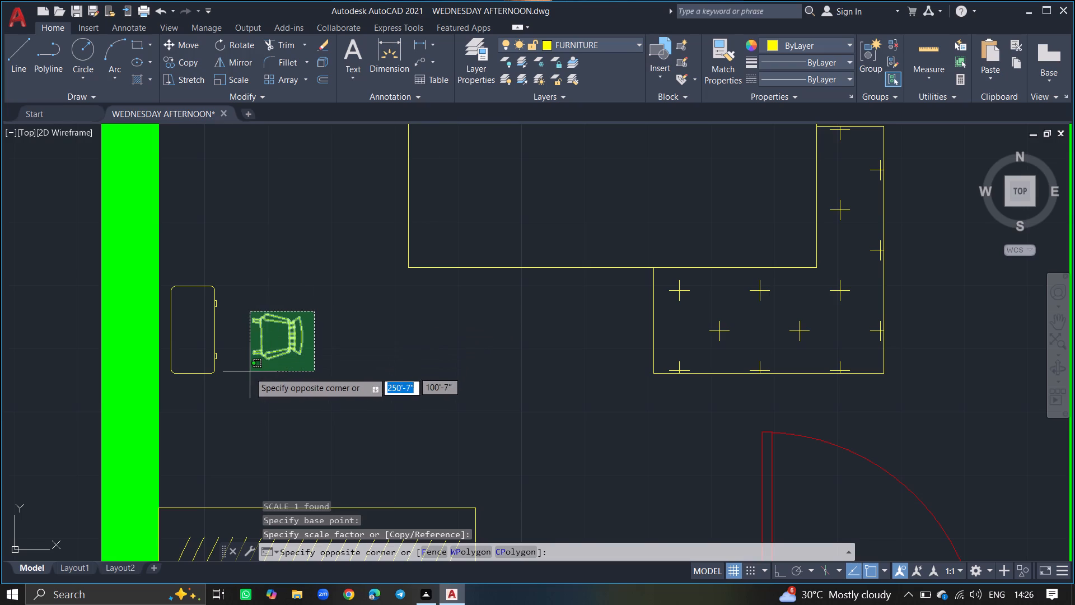
{"action": "left_click", "coordinate": [249, 372]}
{"action": "type", "text": "MOVE"}
{"action": "key", "text": "Return"}
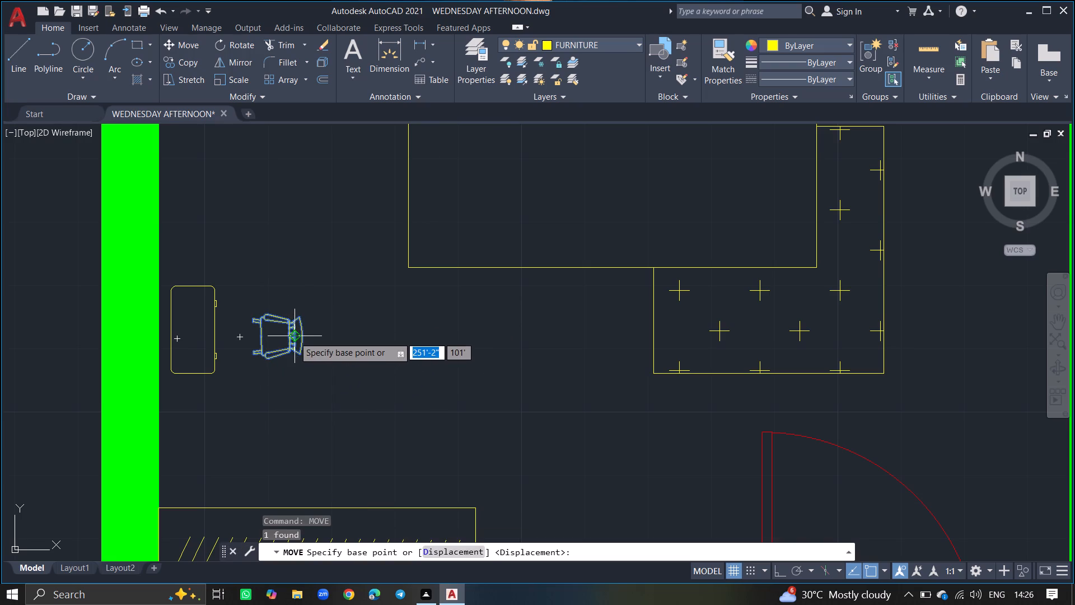
{"action": "left_click_drag", "start_coordinate": [294, 337], "coordinate": [267, 334]}
{"action": "left_click", "coordinate": [267, 334]}
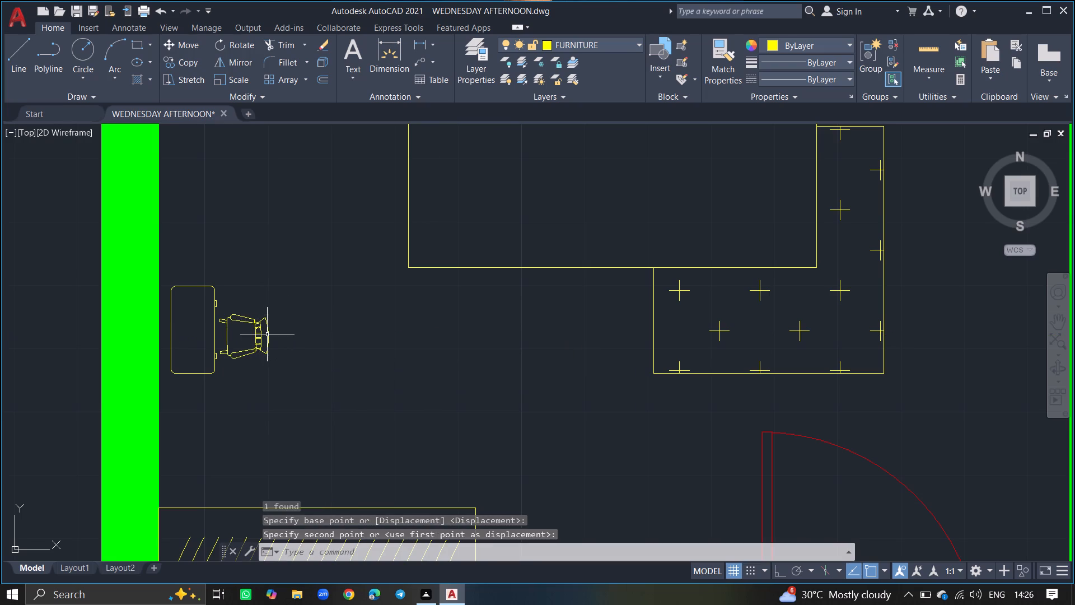
Browse the DesignCenter sample folders, including Dynamic Blocks, and examine the blocks in Civil - Imperial.dwg.
{"action": "scroll", "coordinate": [279, 310], "scroll_direction": "down", "scroll_amount": 3, "text": "ctrl"}
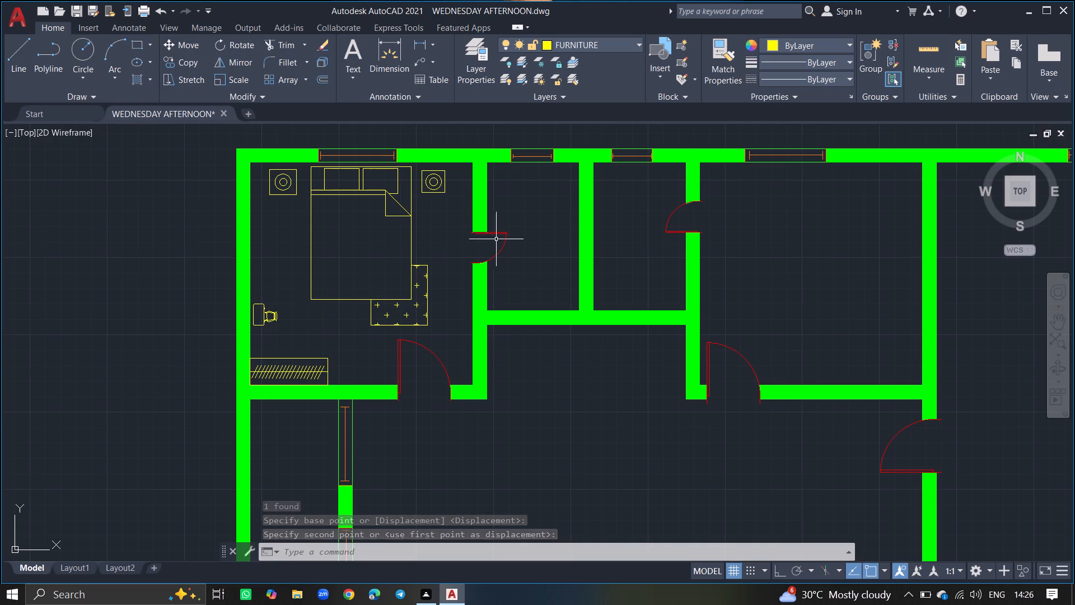
{"action": "key", "text": "ctrl+2"}
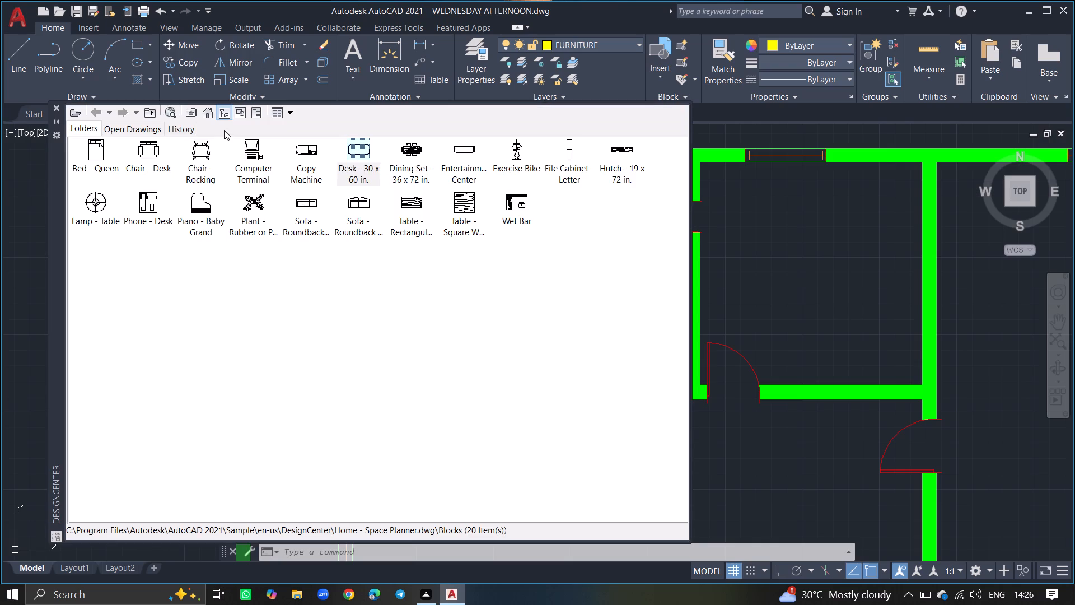
{"action": "left_click", "coordinate": [210, 118]}
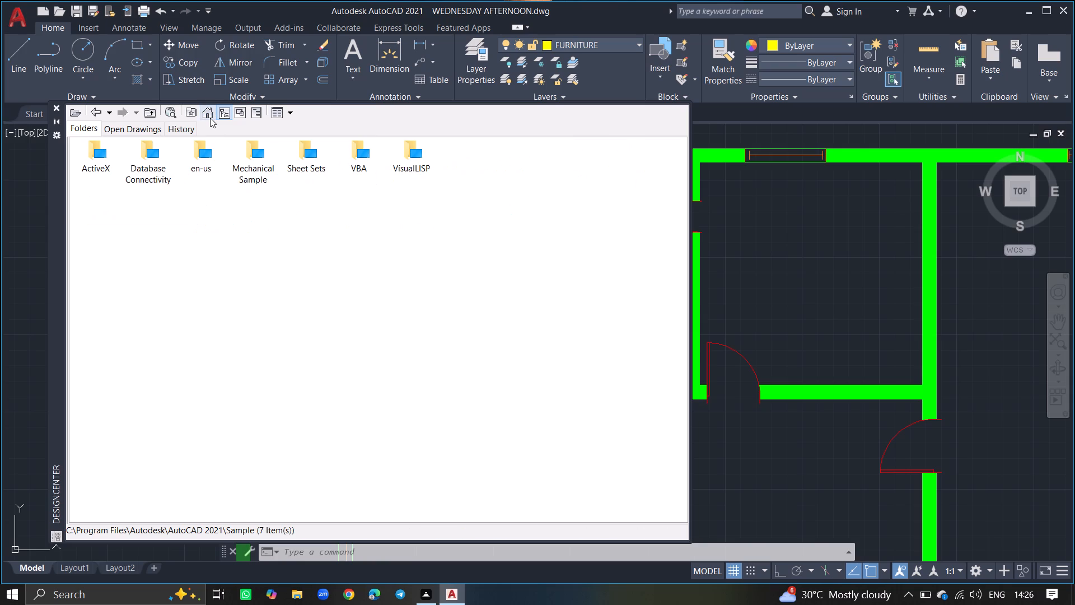
{"action": "double_click", "coordinate": [195, 159]}
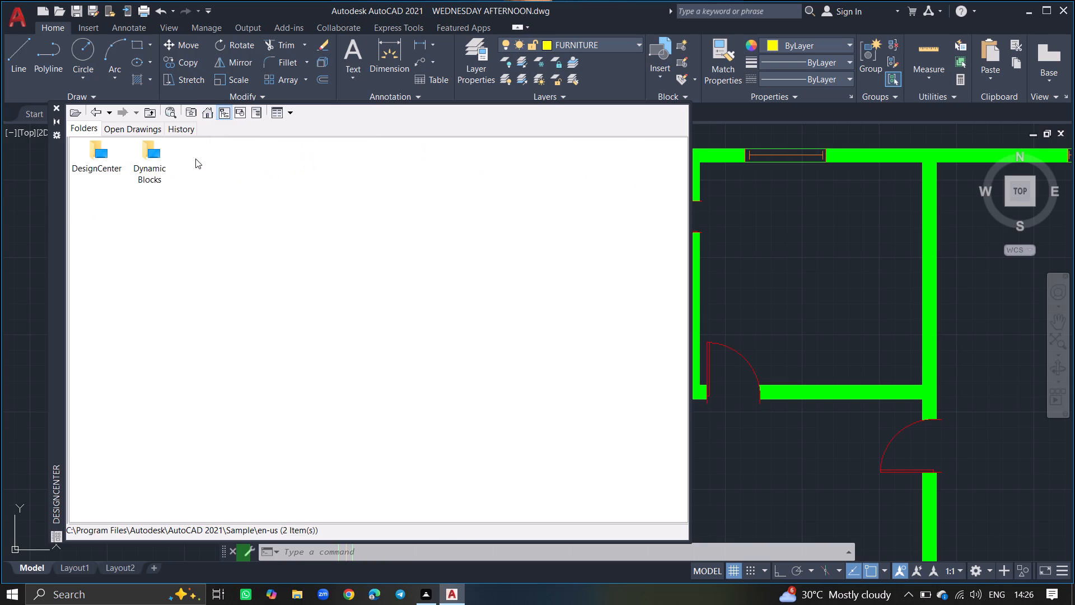
{"action": "double_click", "coordinate": [95, 149]}
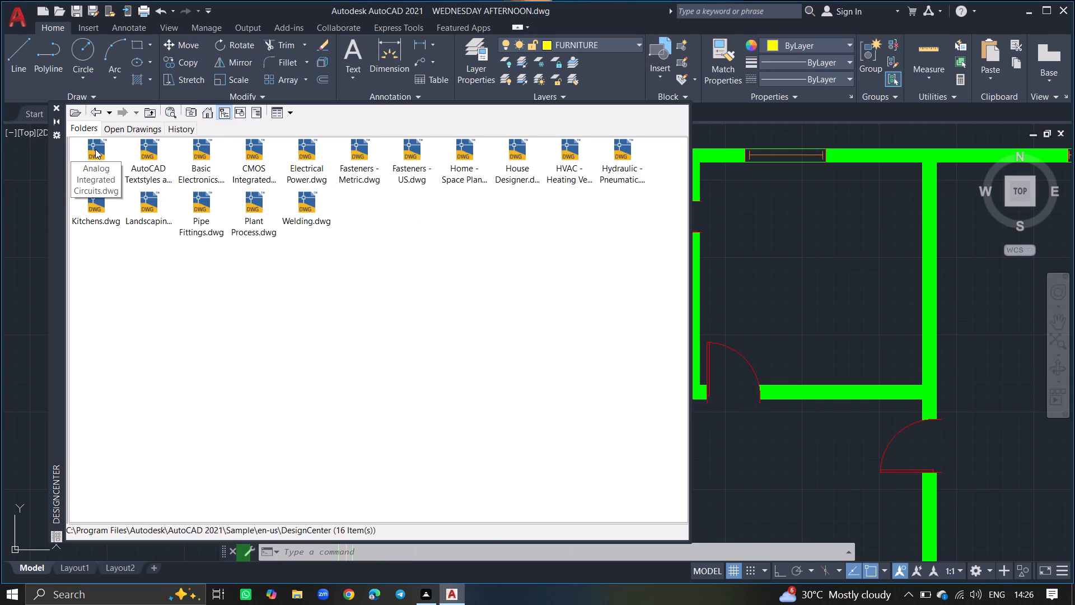
{"action": "left_click", "coordinate": [97, 112]}
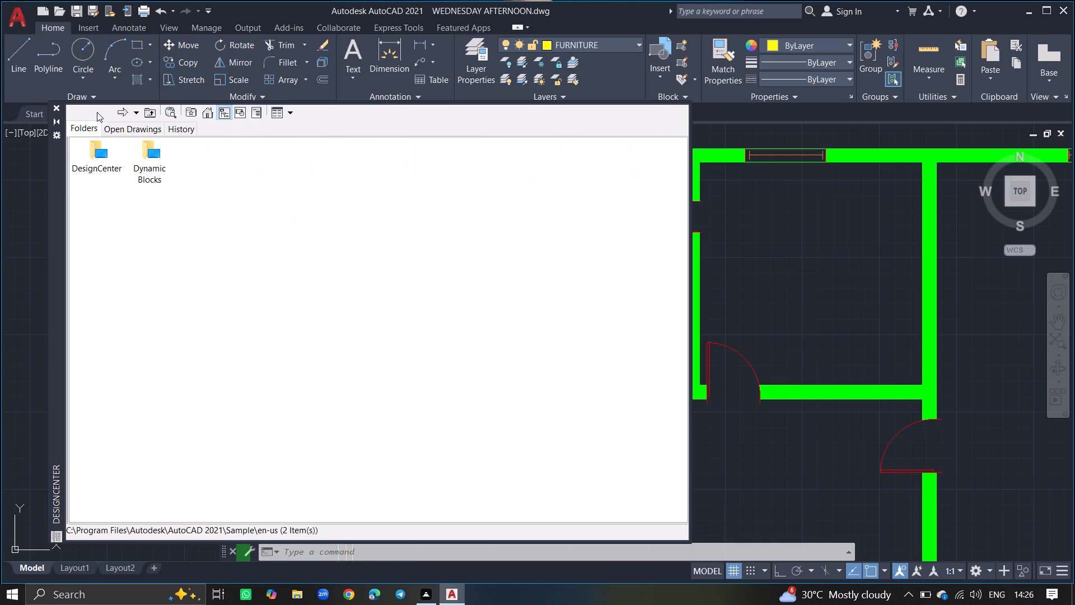
{"action": "double_click", "coordinate": [155, 152]}
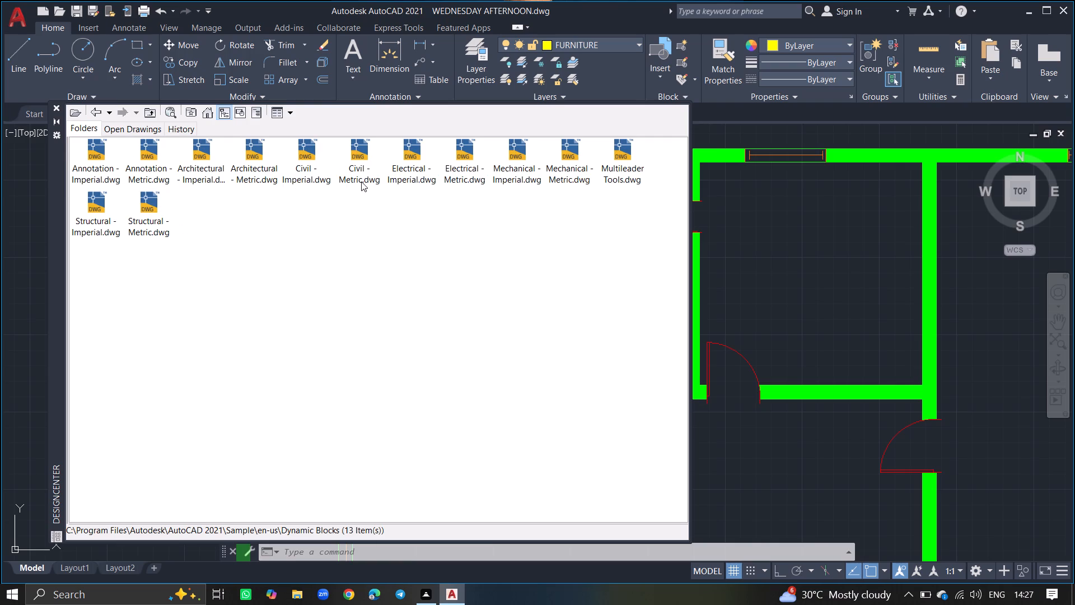
{"action": "double_click", "coordinate": [300, 162]}
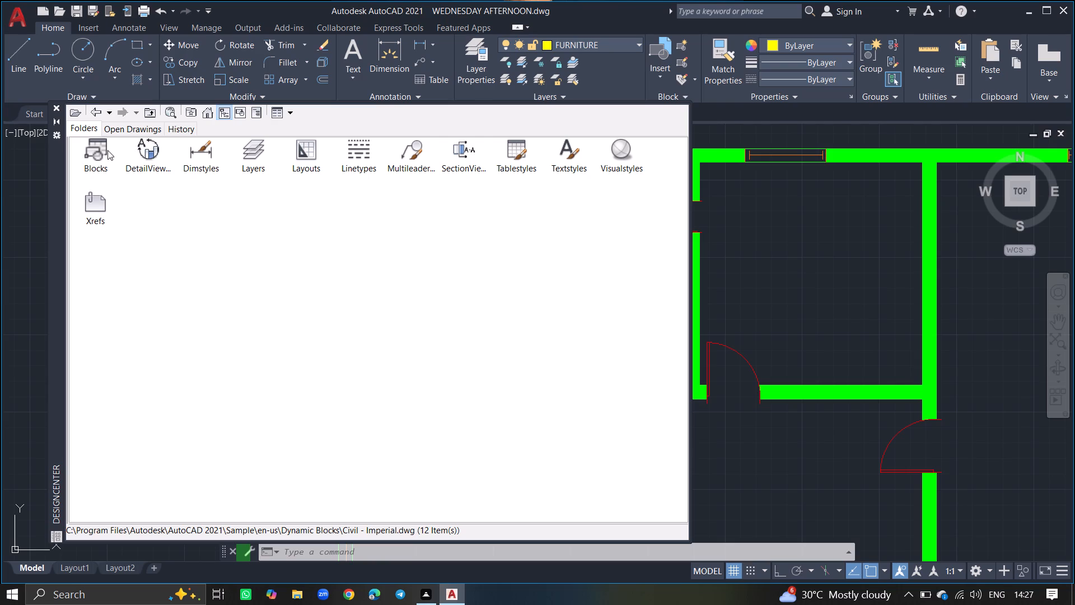
{"action": "double_click", "coordinate": [107, 150]}
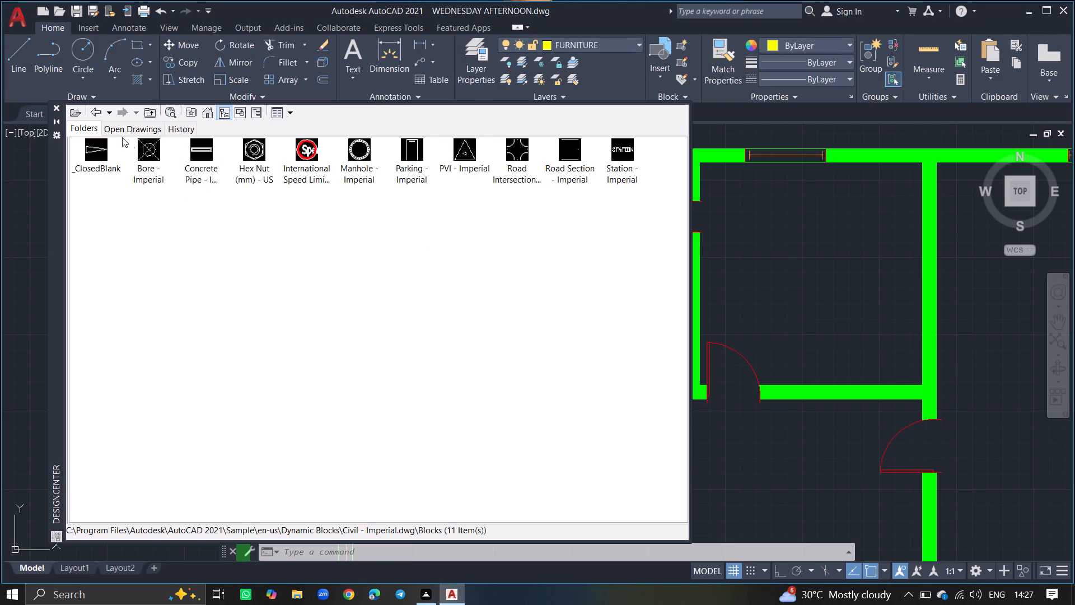
Return to the DesignCenter sample folder and examine the blocks in Home - Space Planner.dwg.
{"action": "left_click", "coordinate": [94, 111]}
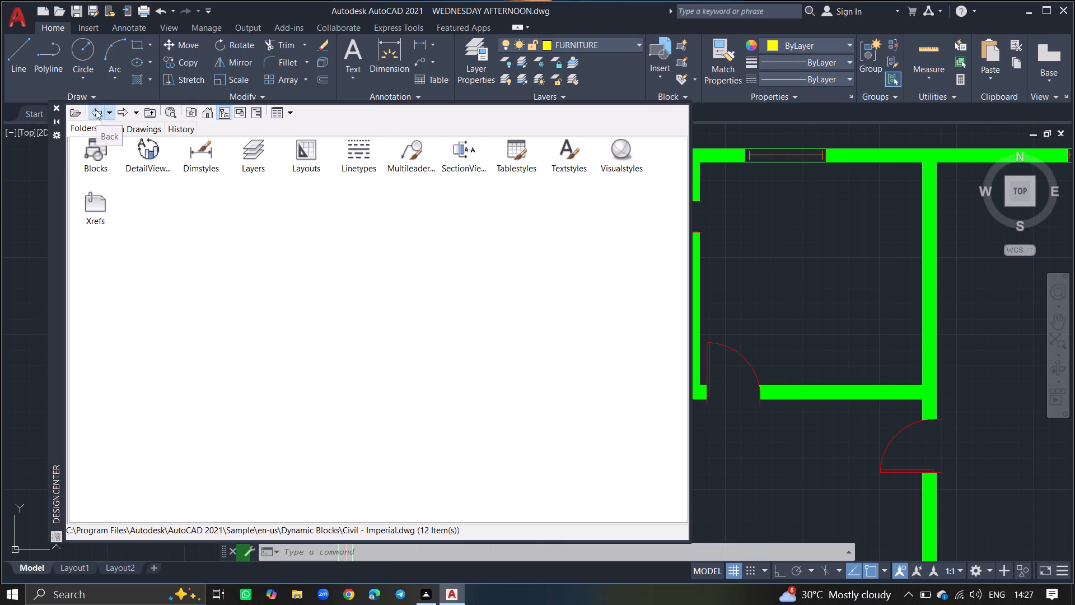
{"action": "left_click", "coordinate": [96, 110]}
{"action": "left_click", "coordinate": [96, 110]}
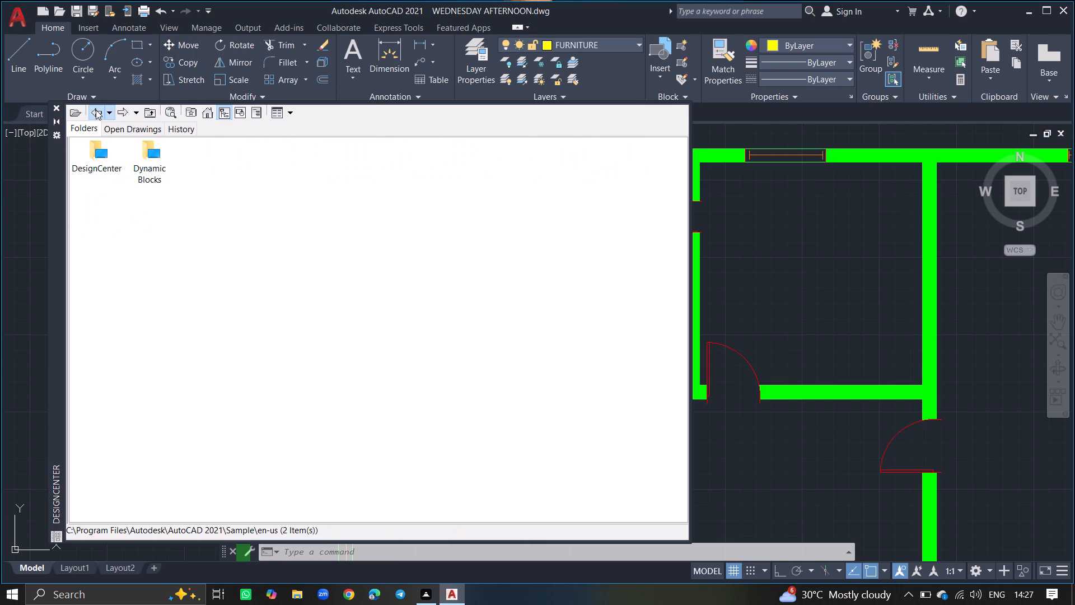
{"action": "double_click", "coordinate": [96, 175]}
{"action": "double_click", "coordinate": [98, 160]}
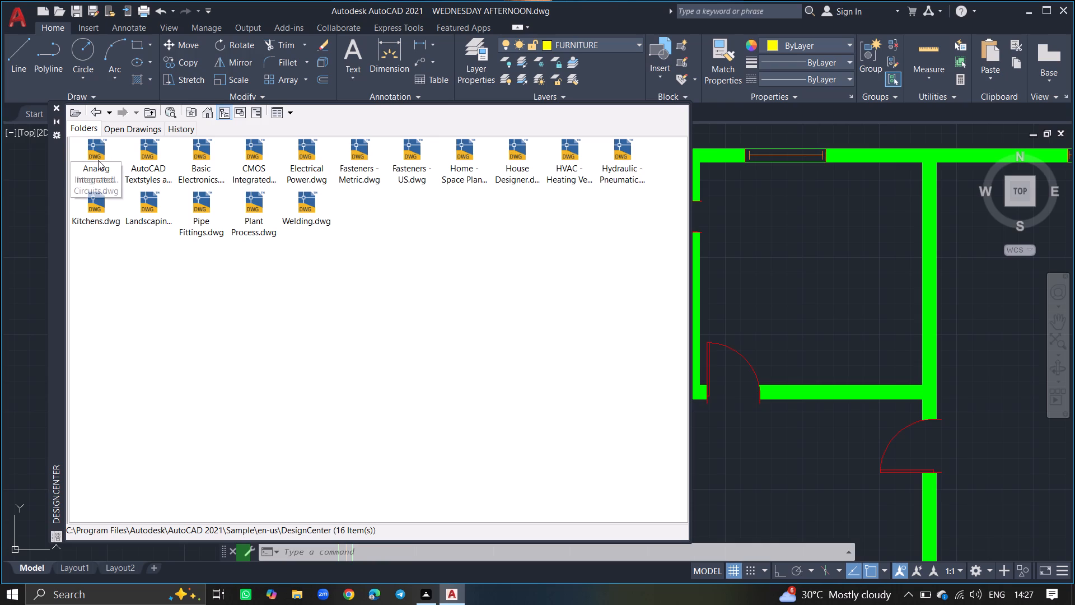
{"action": "left_click", "coordinate": [96, 113]}
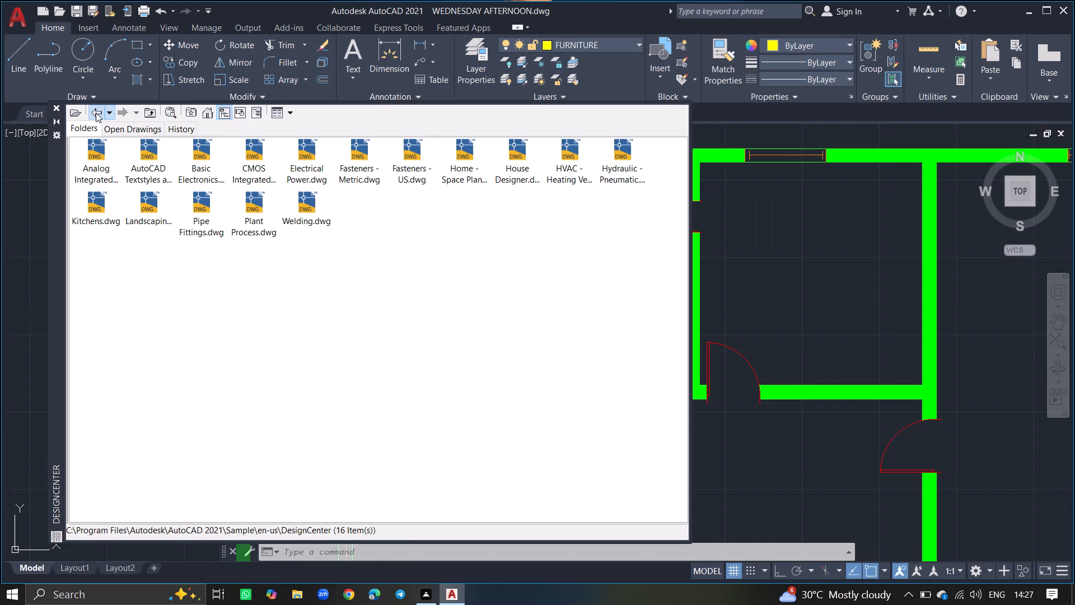
{"action": "left_click", "coordinate": [96, 113]}
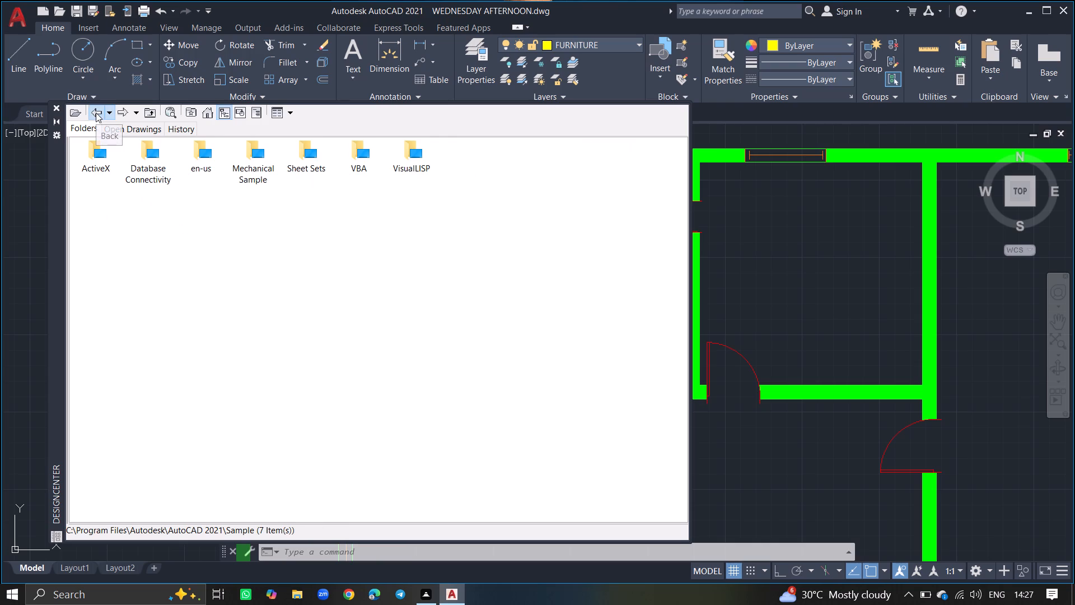
{"action": "double_click", "coordinate": [201, 163]}
{"action": "double_click", "coordinate": [104, 163]}
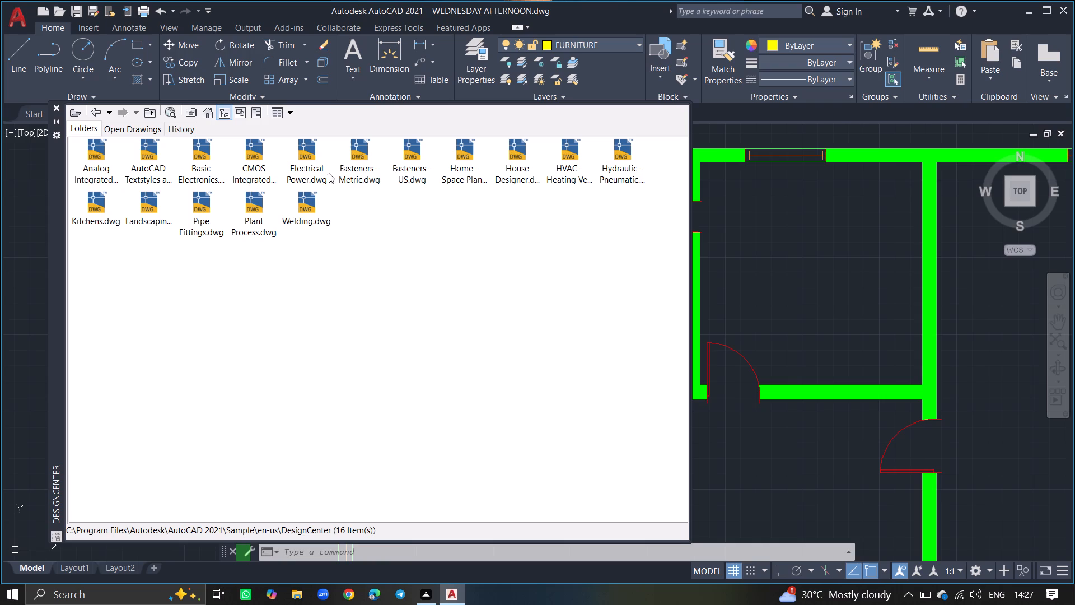
{"action": "double_click", "coordinate": [467, 160]}
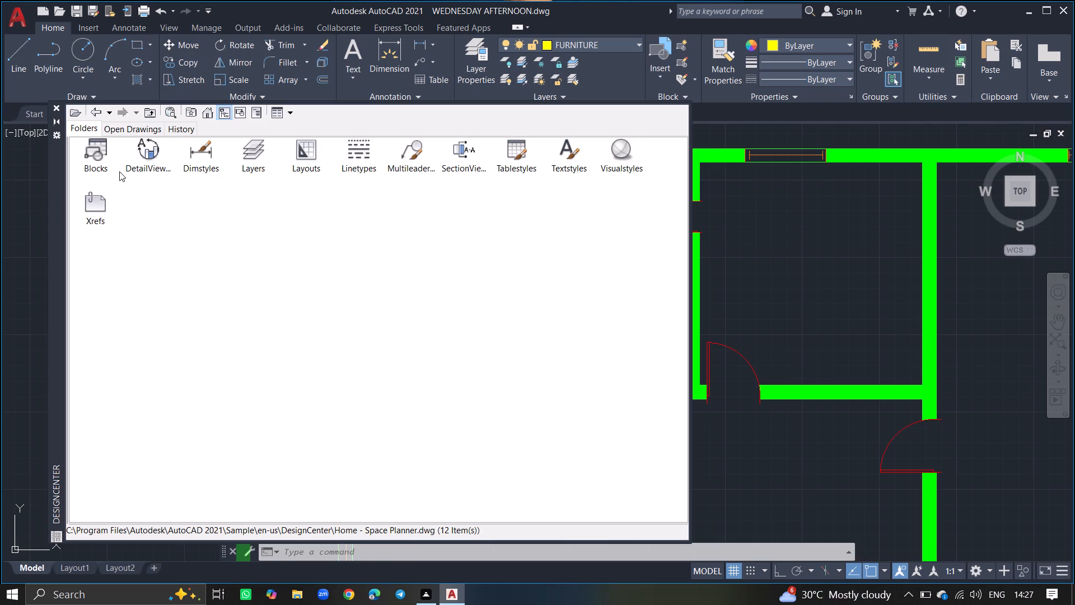
{"action": "left_click", "coordinate": [89, 158]}
{"action": "double_click", "coordinate": [89, 158]}
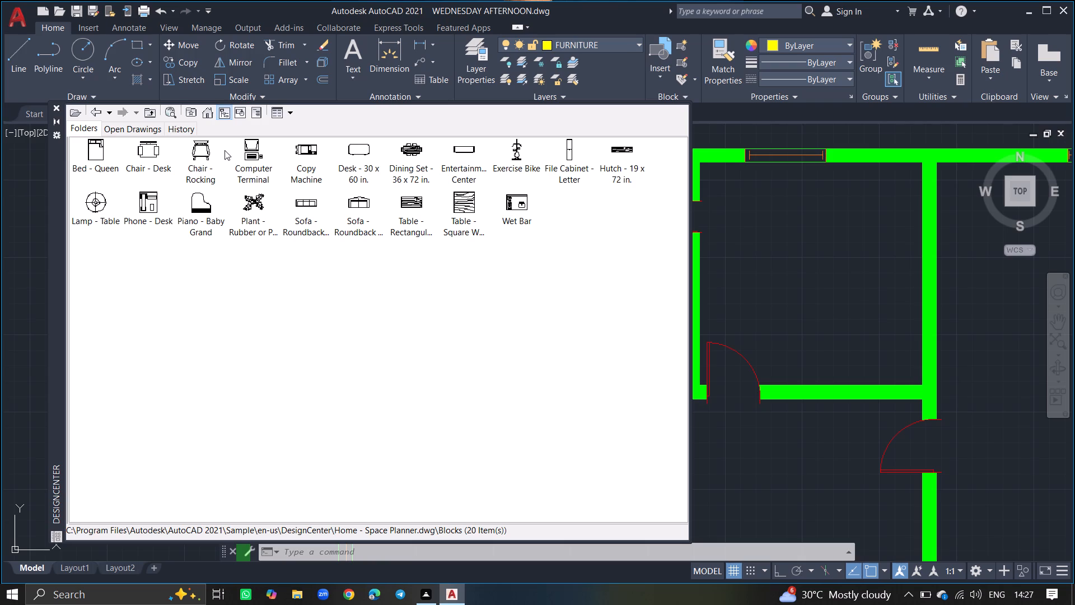
Insert the Toilet - top block from House Designer.dwg into the plan and close DesignCenter.
{"action": "left_click", "coordinate": [97, 112]}
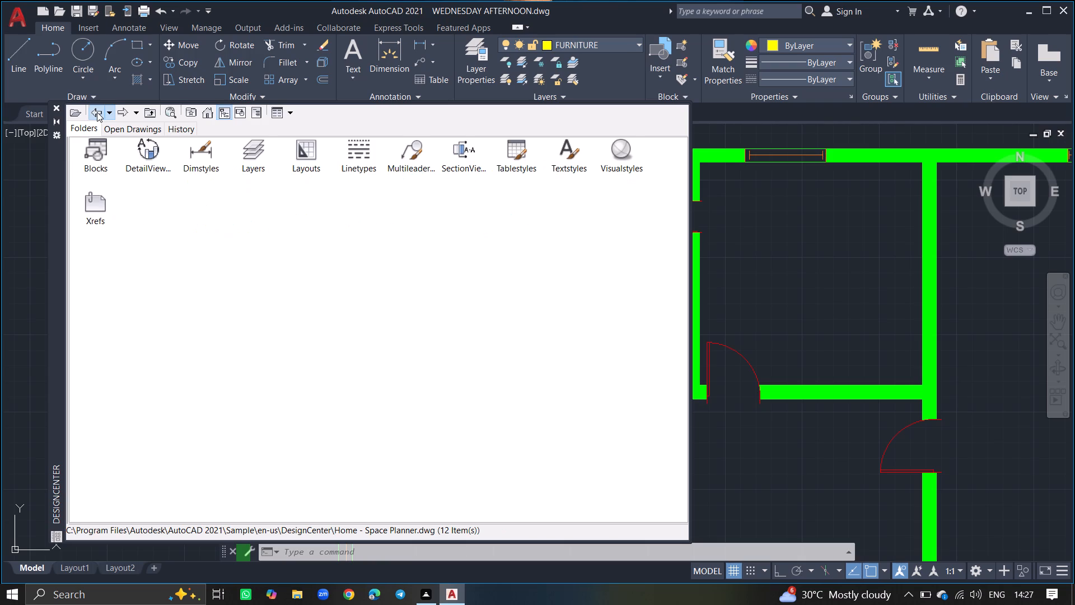
{"action": "left_click", "coordinate": [97, 112]}
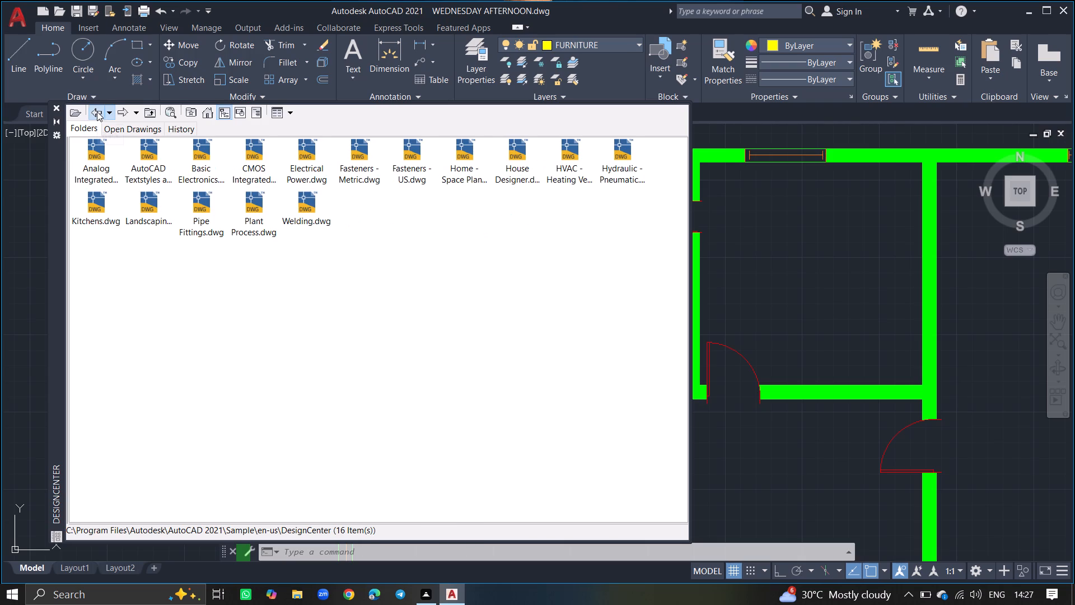
{"action": "double_click", "coordinate": [524, 161]}
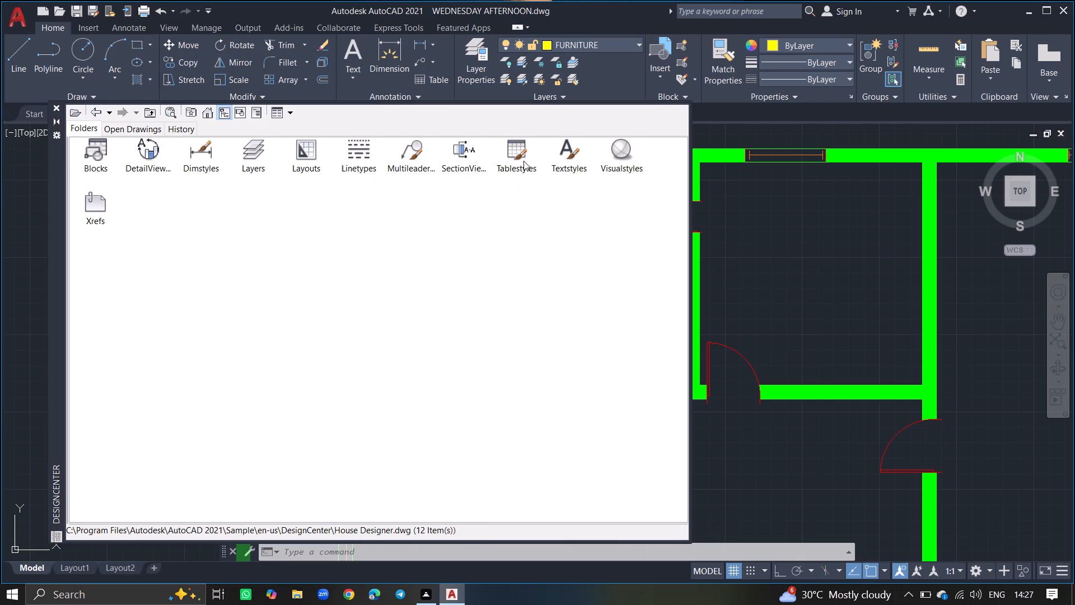
{"action": "double_click", "coordinate": [102, 153]}
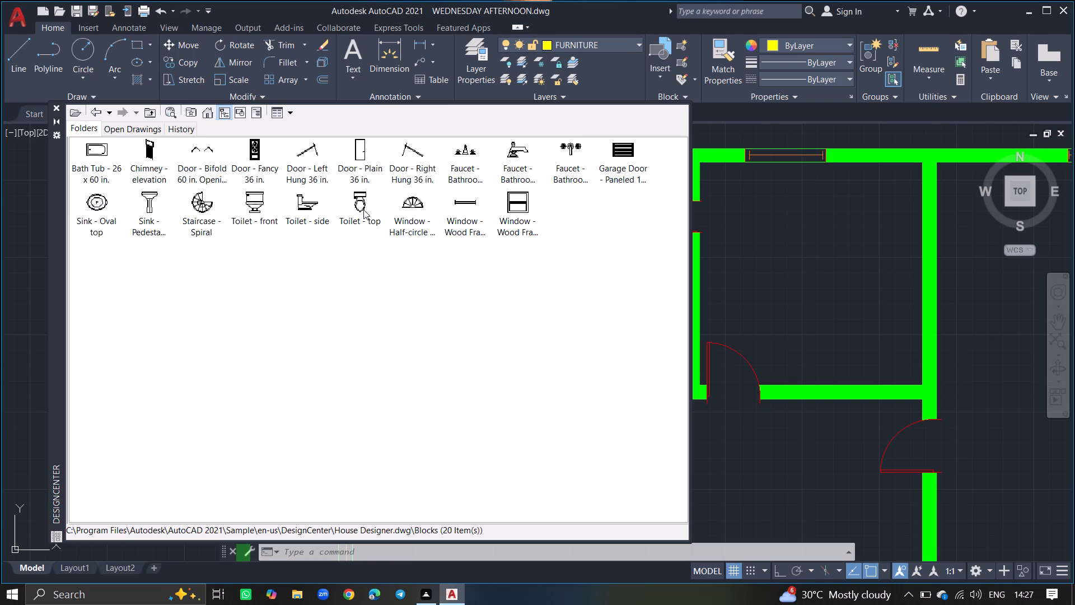
{"action": "left_click", "coordinate": [363, 210]}
{"action": "left_click_drag", "start_coordinate": [363, 210], "coordinate": [803, 293]}
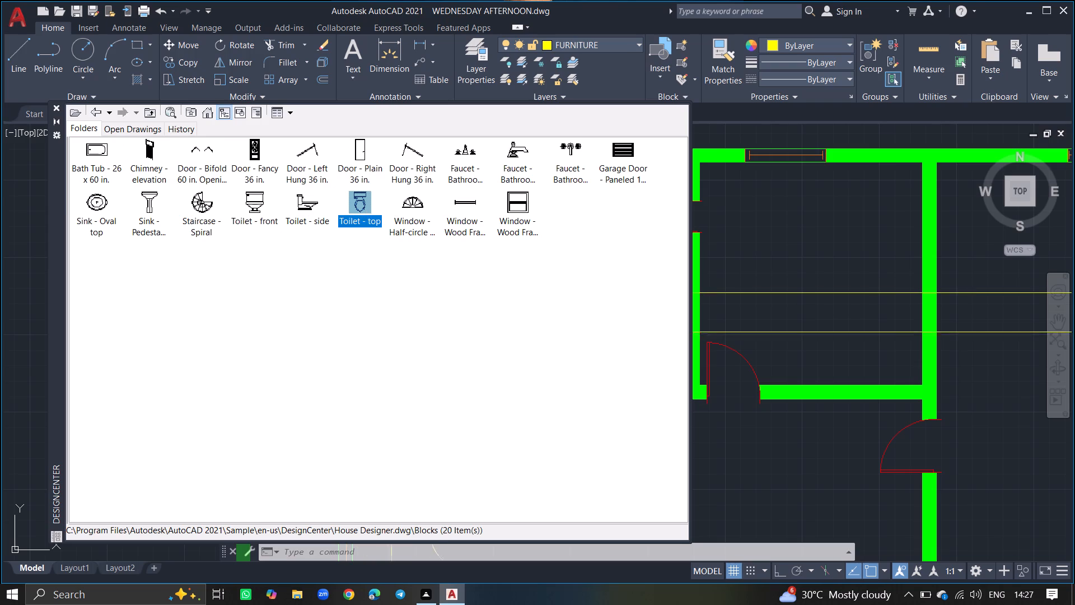
{"action": "left_click_drag", "start_coordinate": [803, 293], "coordinate": [806, 285]}
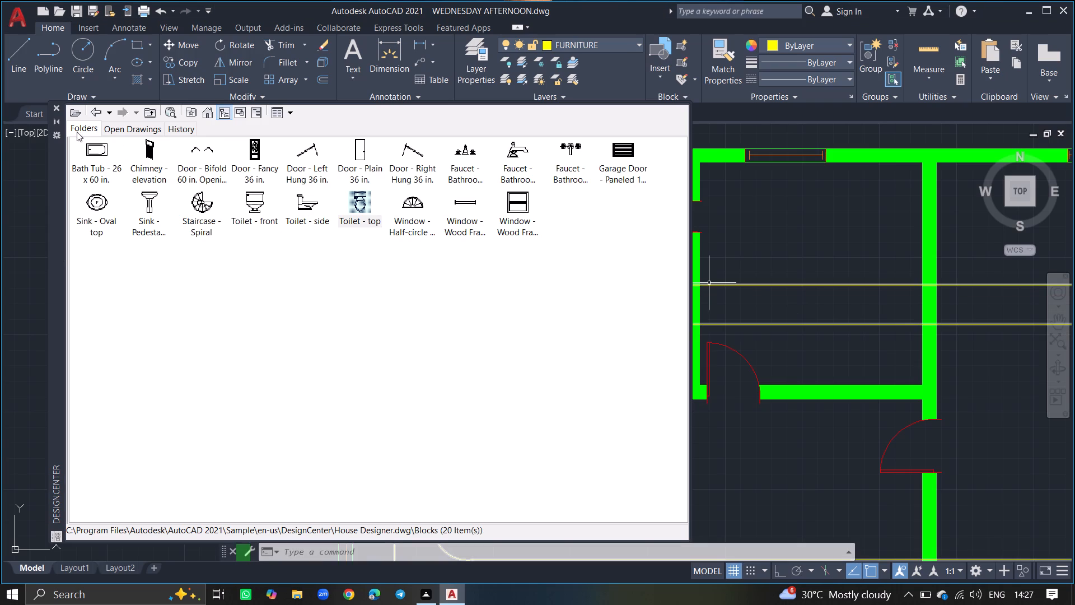
{"action": "left_click", "coordinate": [57, 107]}
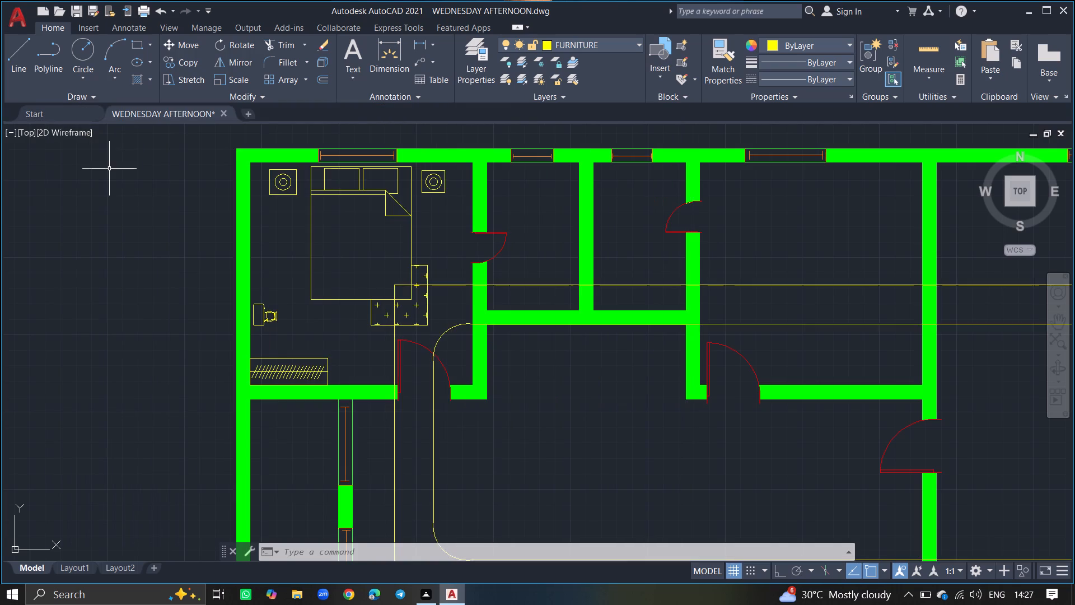
Scale the oversized toilet down freehand from a point inside its tank to roughly one-fortieth of its size.
{"action": "scroll", "coordinate": [109, 169], "scroll_direction": "down", "scroll_amount": 4, "text": "ctrl"}
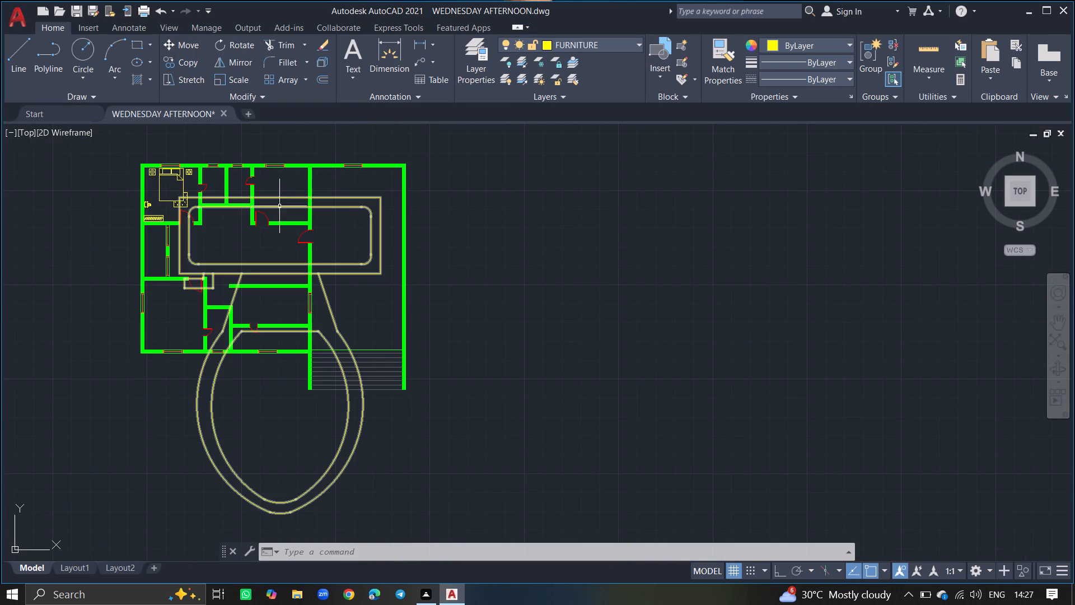
{"action": "left_click", "coordinate": [279, 204]}
{"action": "left_click", "coordinate": [277, 208]}
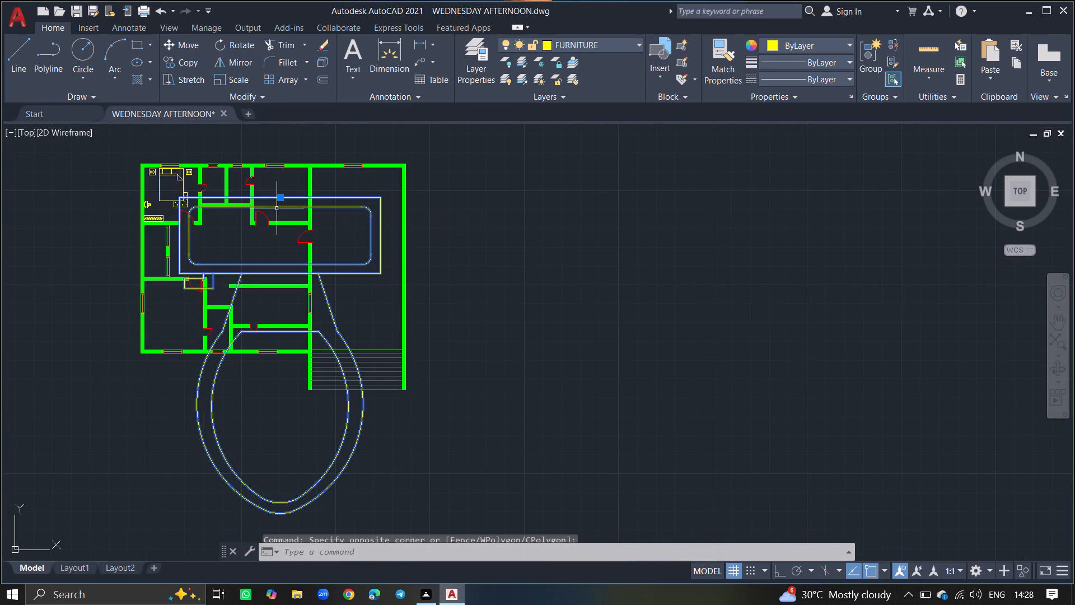
{"action": "type", "text": "SC"}
{"action": "key", "text": "Return"}
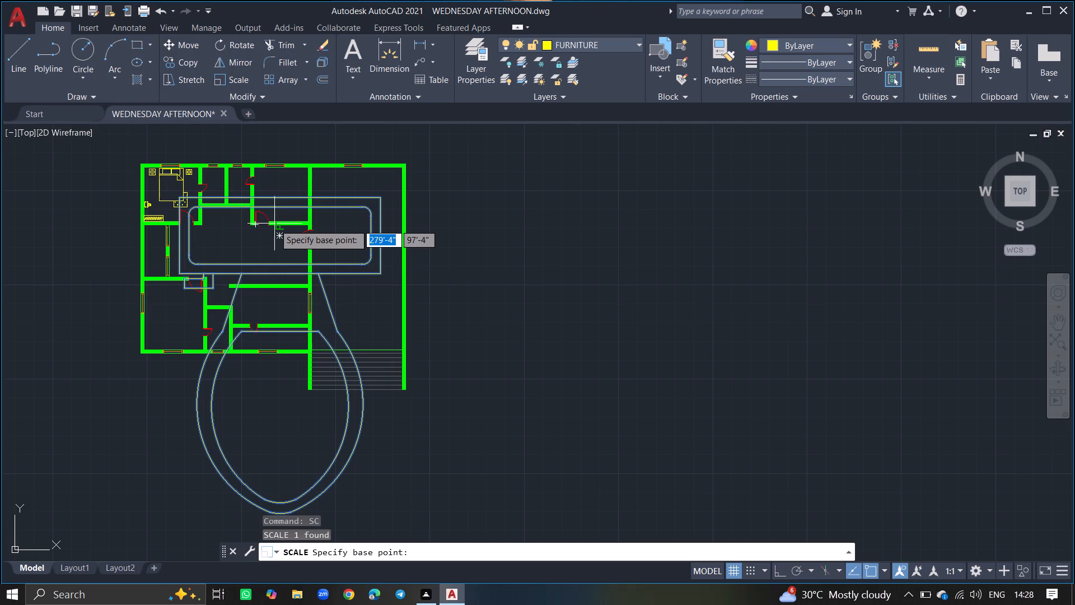
{"action": "left_click", "coordinate": [278, 234]}
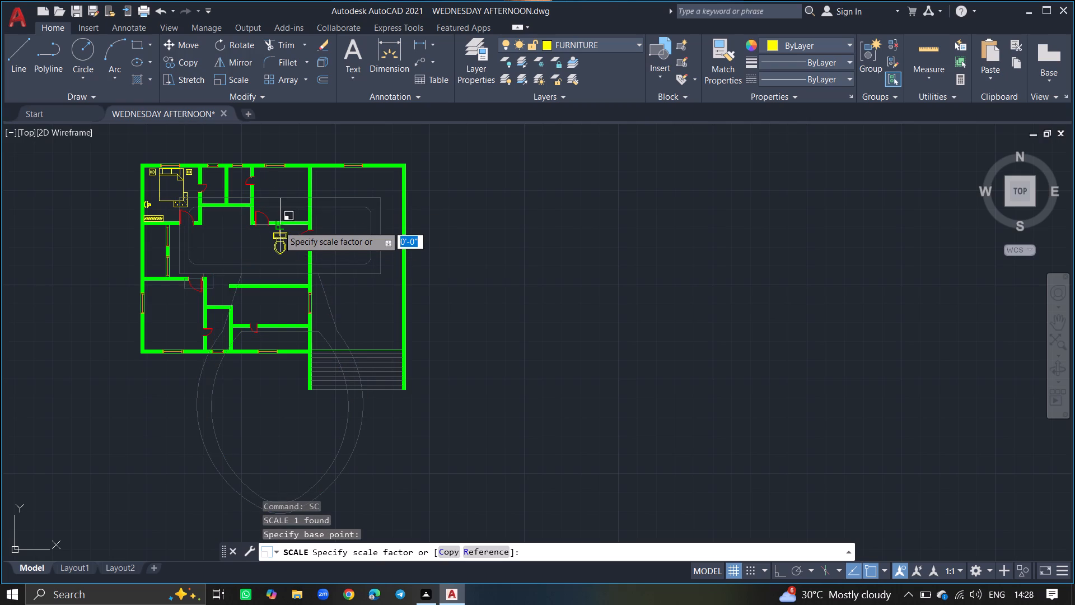
{"action": "scroll", "coordinate": [278, 226], "scroll_direction": "up", "scroll_amount": 5, "text": "ctrl"}
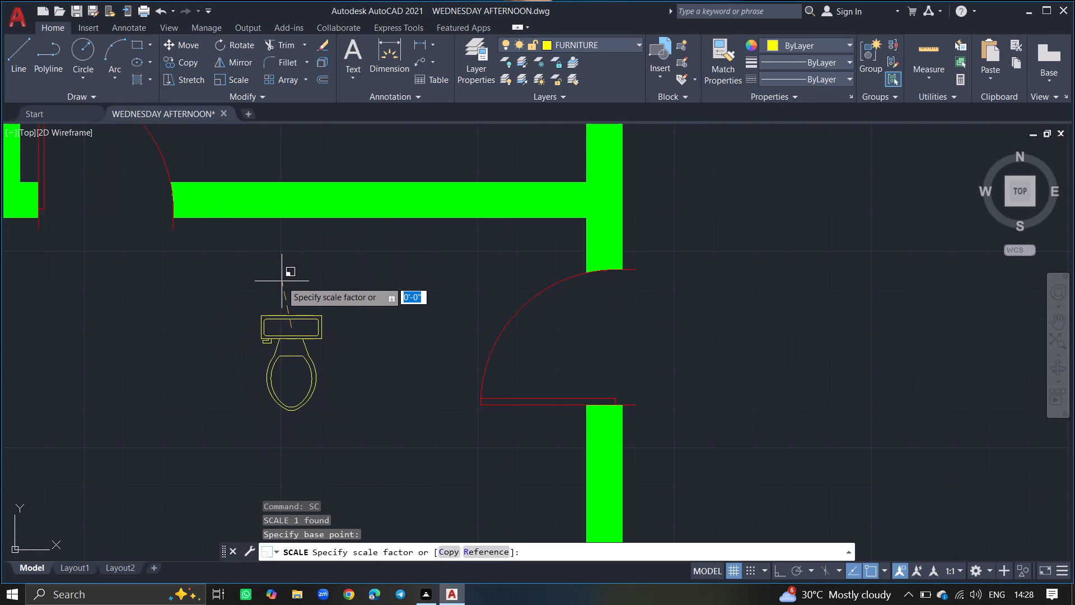
{"action": "left_click", "coordinate": [283, 288]}
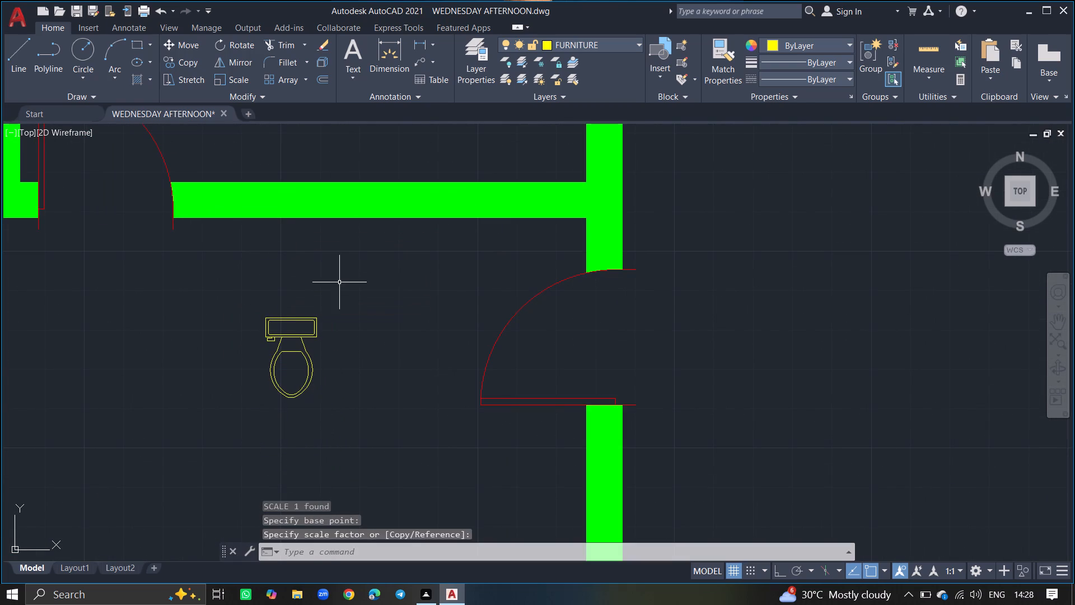
Move the toilet from the central hall into the bathroom beside the furnished bedroom, just below its window.
{"action": "left_click", "coordinate": [339, 282]}
{"action": "left_click", "coordinate": [241, 436]}
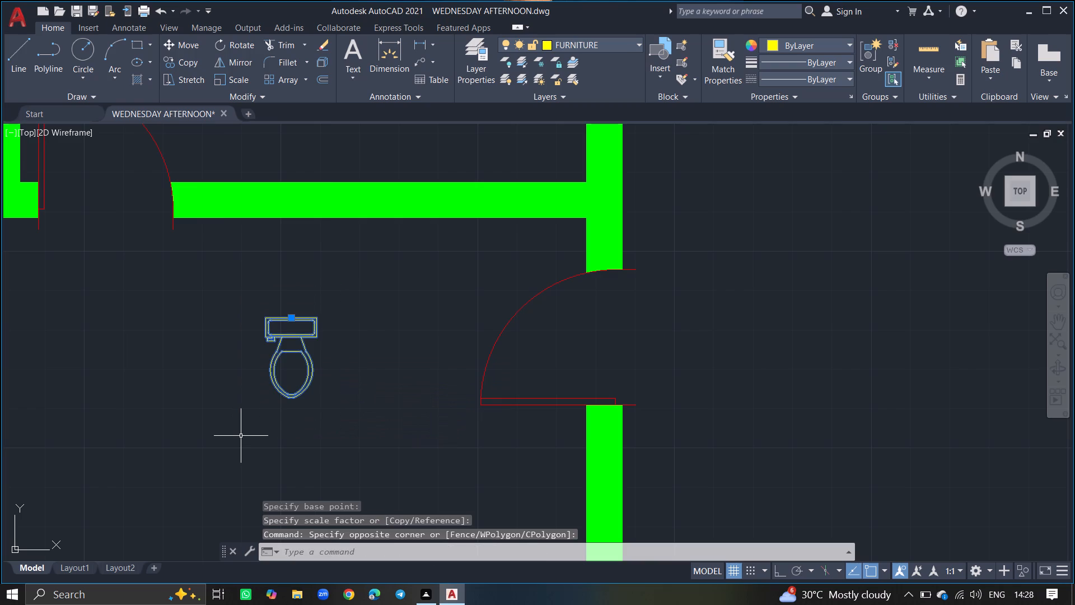
{"action": "type", "text": "MOVE"}
{"action": "key", "text": "Return"}
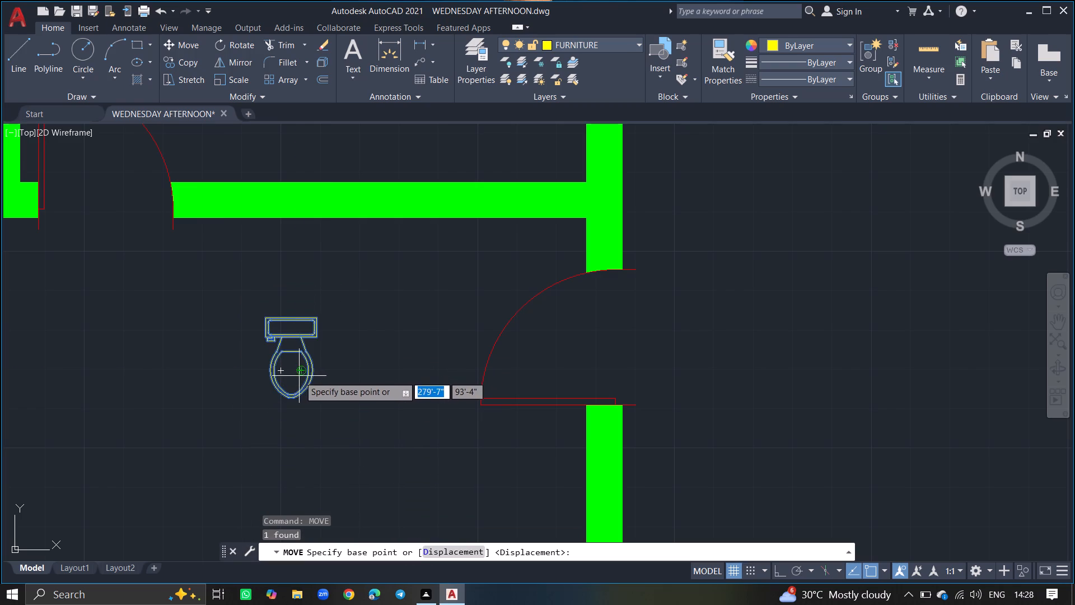
{"action": "left_click", "coordinate": [299, 375]}
{"action": "scroll", "coordinate": [292, 338], "scroll_direction": "down", "scroll_amount": 3, "text": "ctrl"}
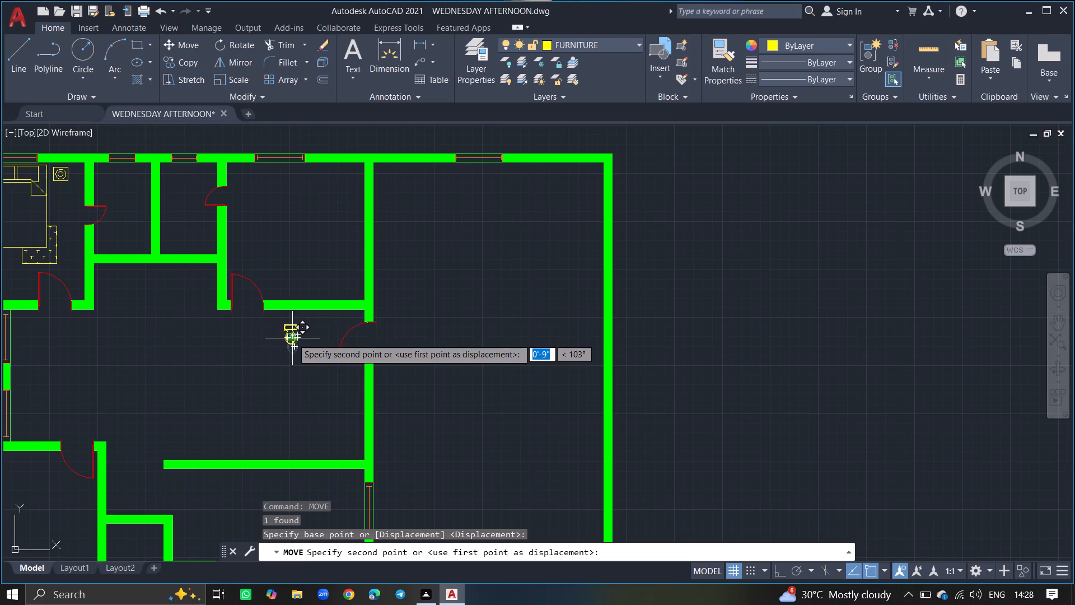
{"action": "scroll", "coordinate": [110, 185], "scroll_direction": "up", "scroll_amount": 6, "text": "ctrl"}
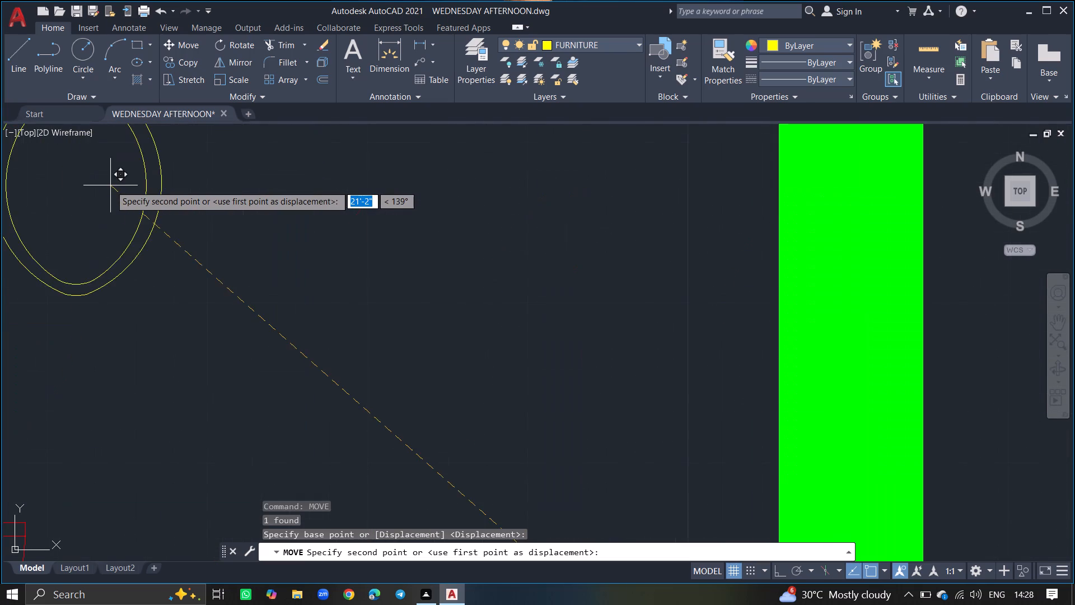
{"action": "scroll", "coordinate": [152, 240], "scroll_direction": "down", "scroll_amount": 4, "text": "ctrl"}
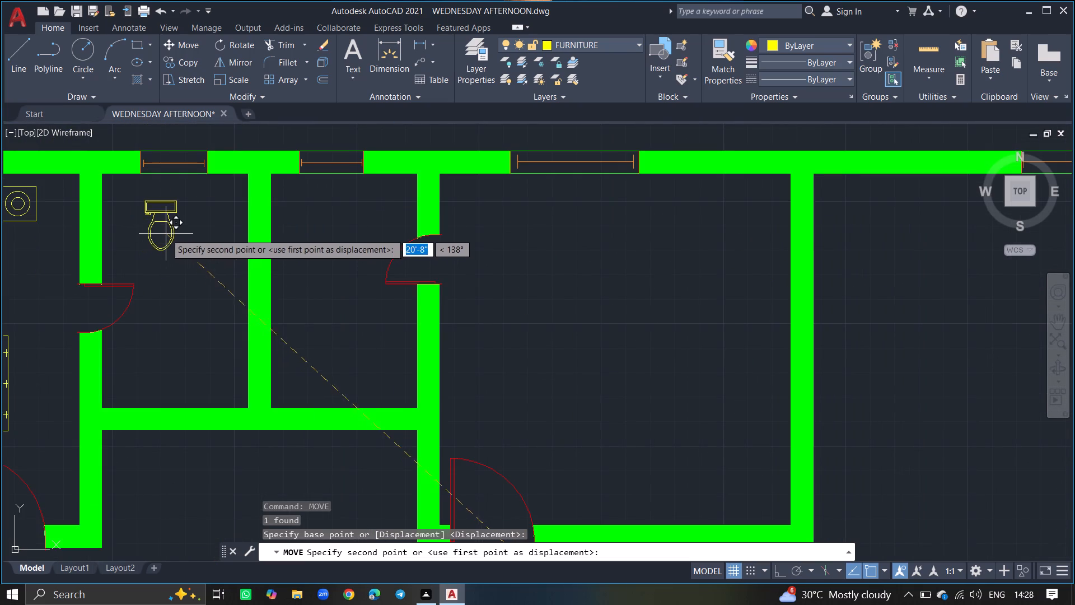
{"action": "left_click", "coordinate": [179, 217]}
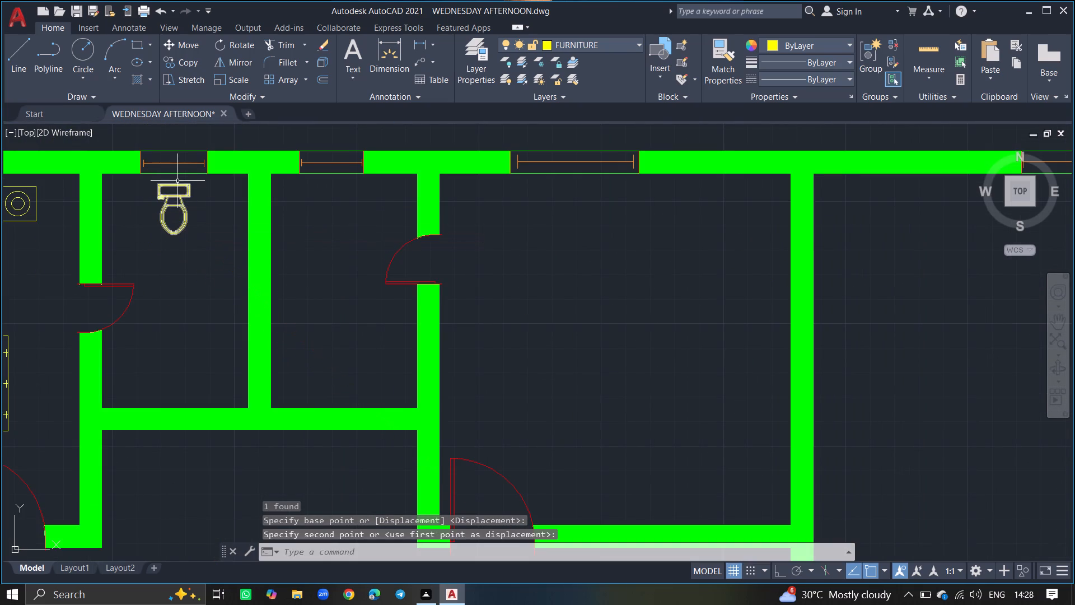
Scale the toilet up freehand to about 1.4 times its size, using a base point on the tank's inner upper edge.
{"action": "scroll", "coordinate": [177, 180], "scroll_direction": "up", "scroll_amount": 4, "text": "ctrl"}
{"action": "left_click", "coordinate": [177, 180]}
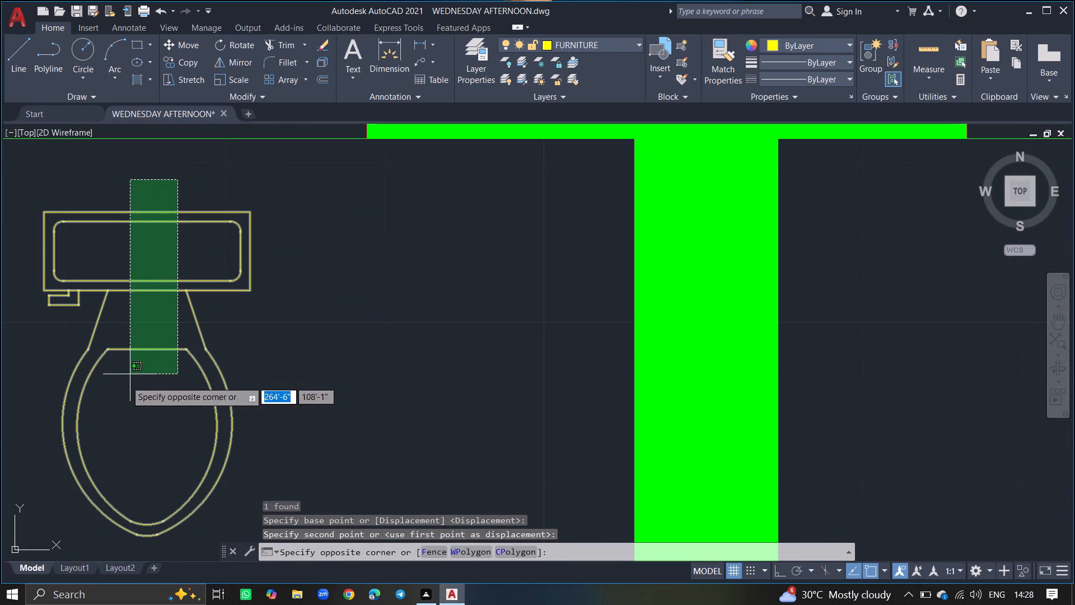
{"action": "left_click", "coordinate": [119, 394]}
{"action": "type", "text": "SC"}
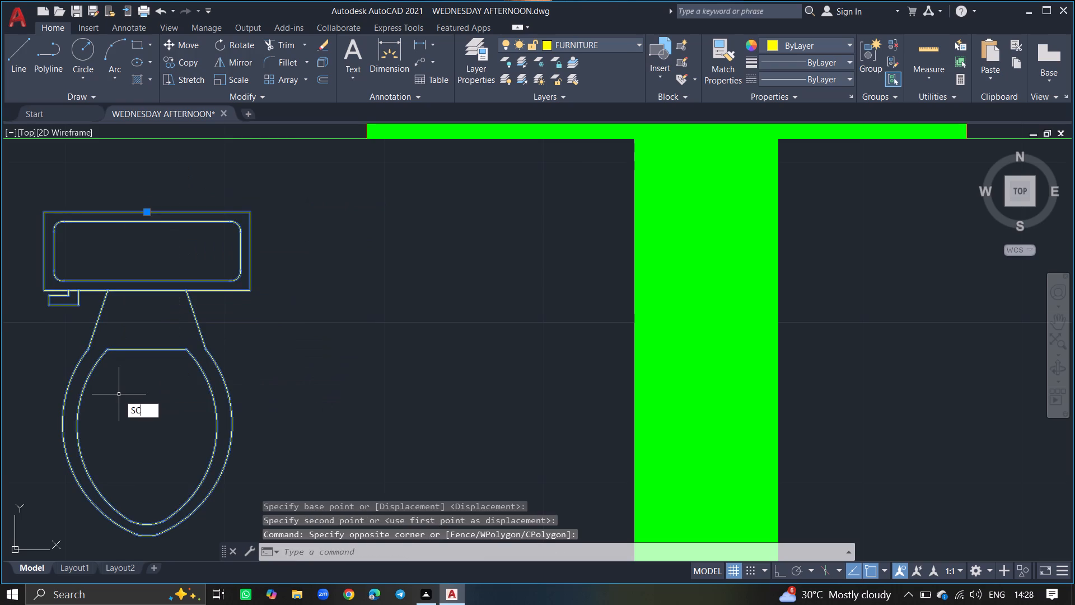
{"action": "key", "text": "Return"}
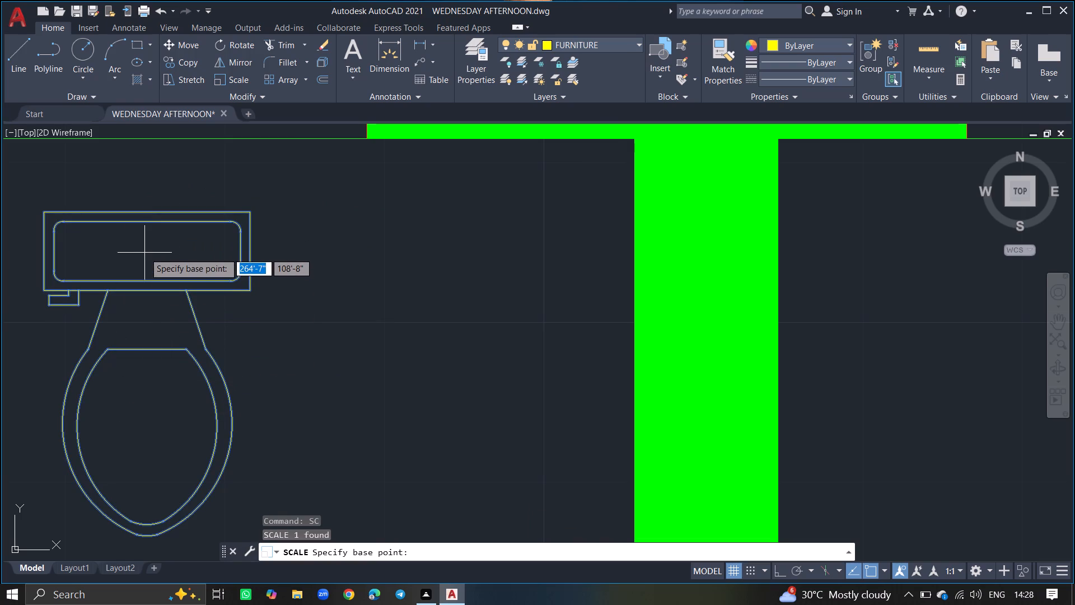
{"action": "left_click", "coordinate": [147, 221]}
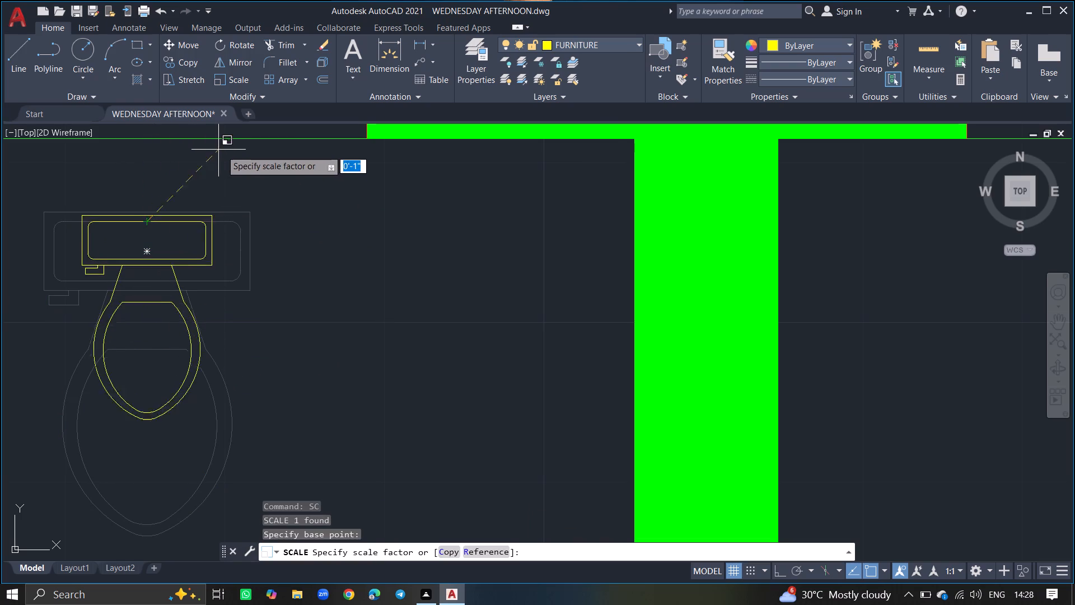
{"action": "left_click", "coordinate": [368, 184]}
Move the enlarged toilet slightly so its tank sits close to the wall, centred beneath the bathroom window.
{"action": "scroll", "coordinate": [368, 184], "scroll_direction": "down", "scroll_amount": 5, "text": "ctrl"}
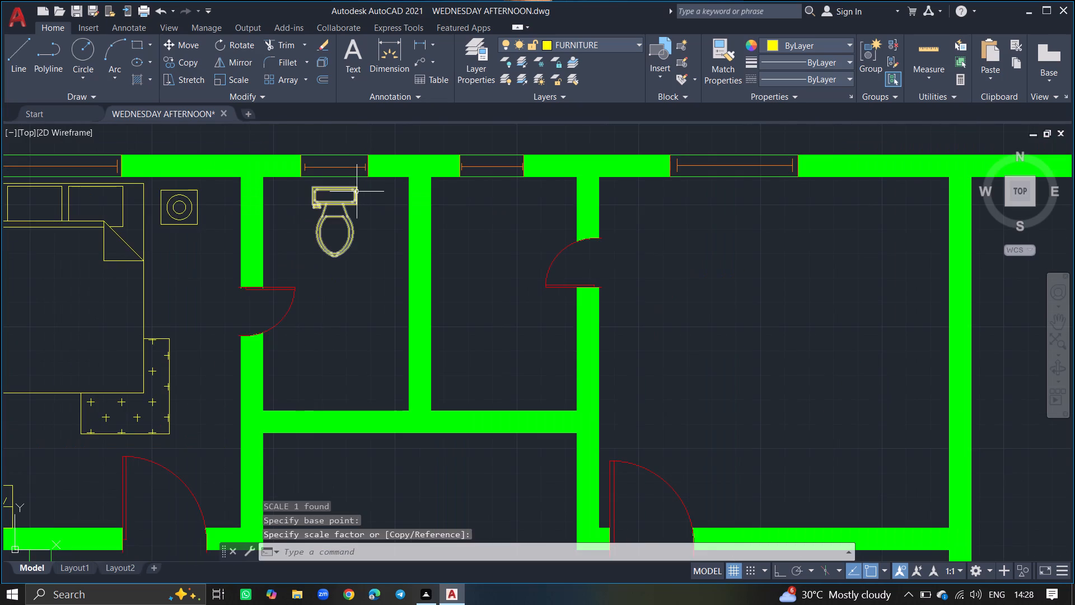
{"action": "left_click", "coordinate": [356, 192]}
{"action": "type", "text": "MOVE"}
{"action": "key", "text": "Return"}
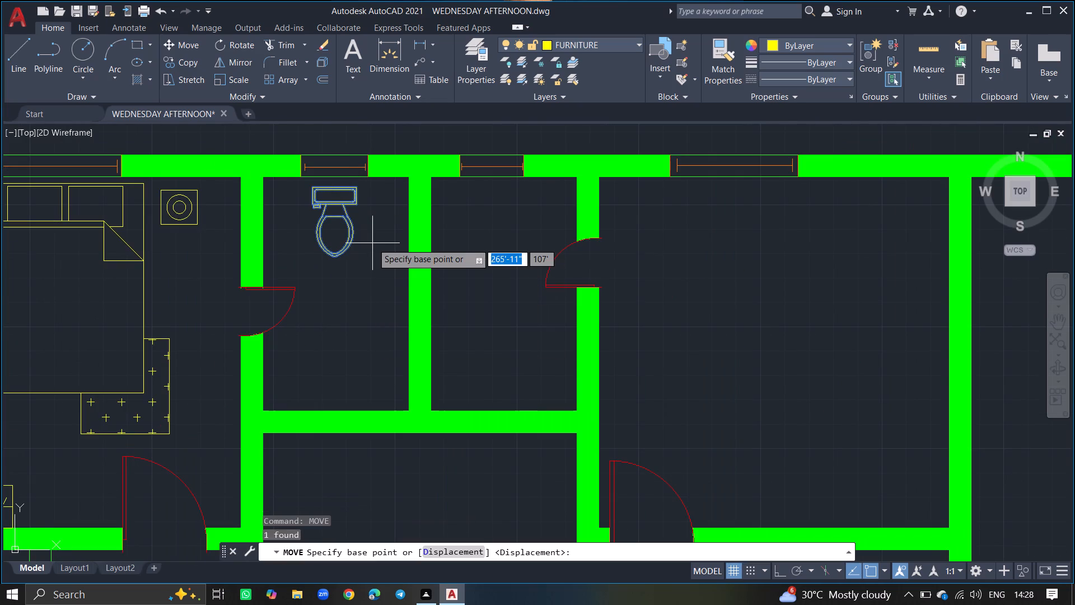
{"action": "left_click", "coordinate": [331, 196]}
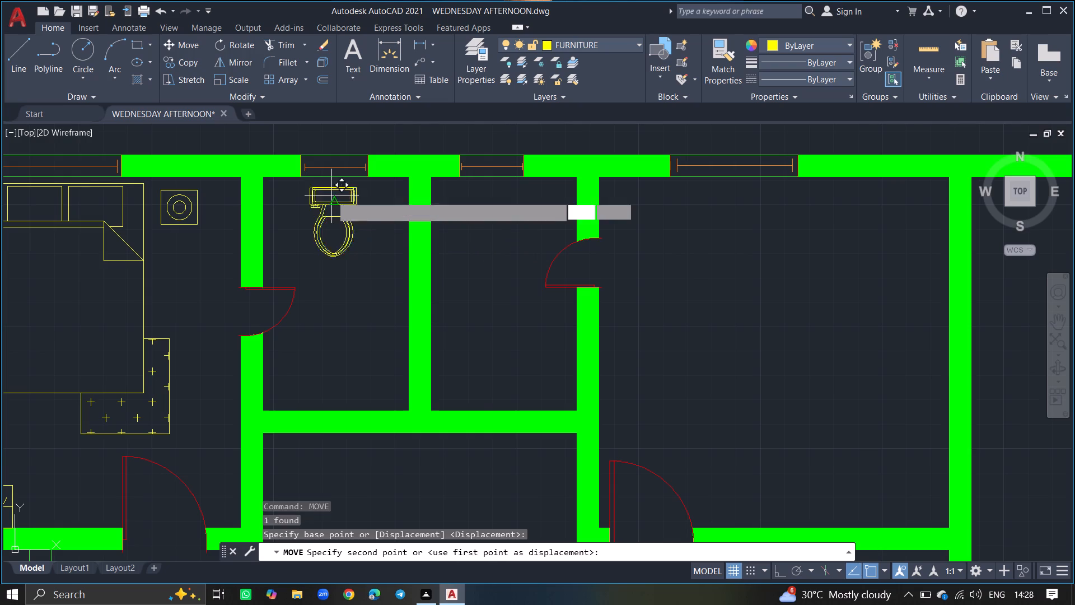
{"action": "scroll", "coordinate": [332, 183], "scroll_direction": "up", "scroll_amount": 3, "text": "ctrl"}
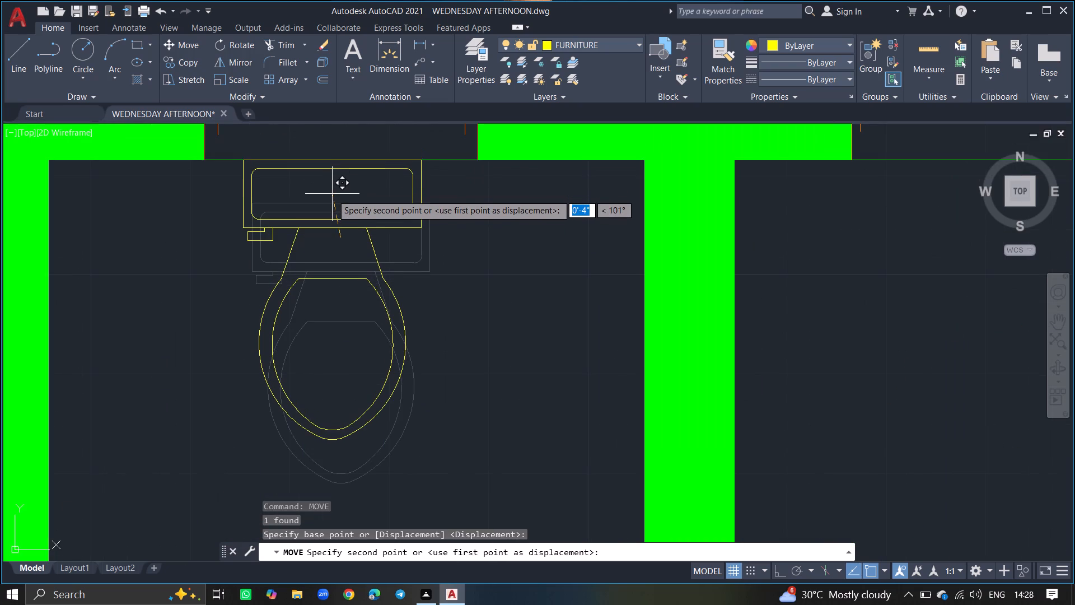
{"action": "left_click", "coordinate": [333, 202]}
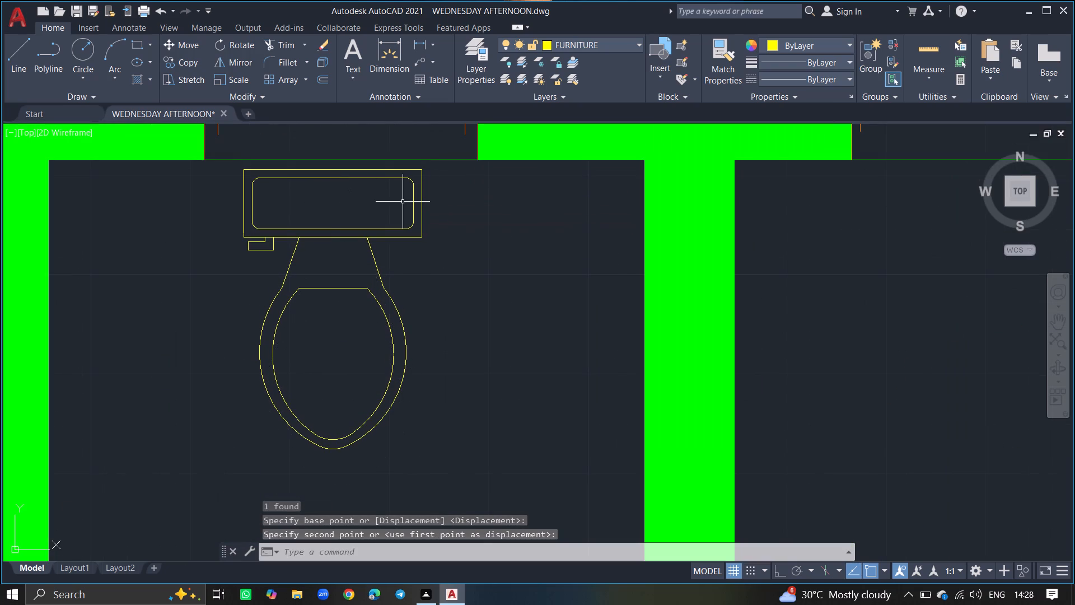
Copy the toilet from its tank centre into the adjoining bathroom, placing it beneath that room's window.
{"action": "left_click", "coordinate": [422, 200]}
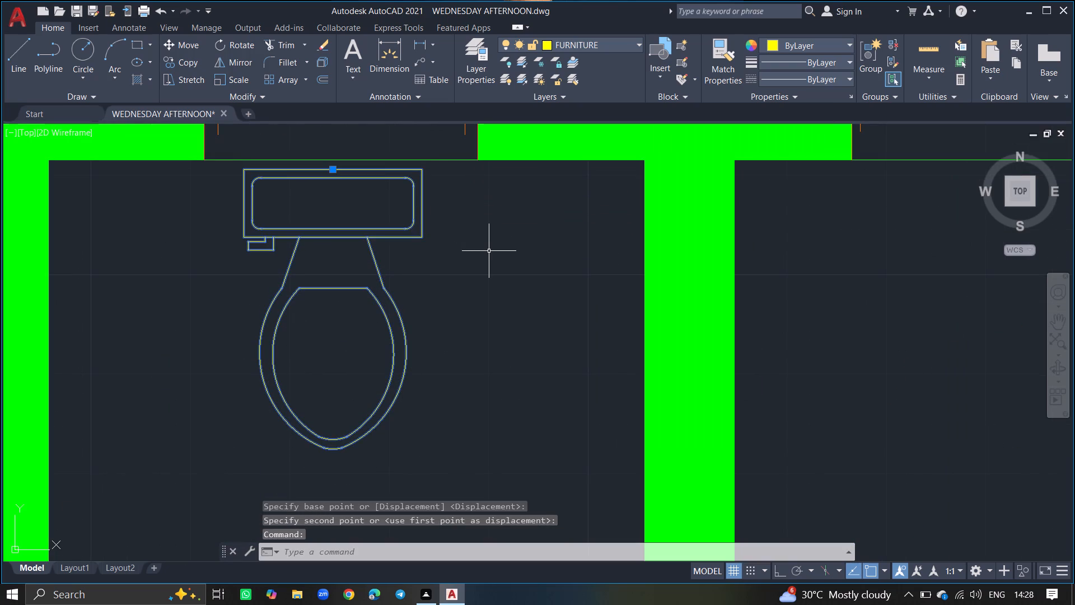
{"action": "type", "text": "COPY"}
{"action": "key", "text": "Return"}
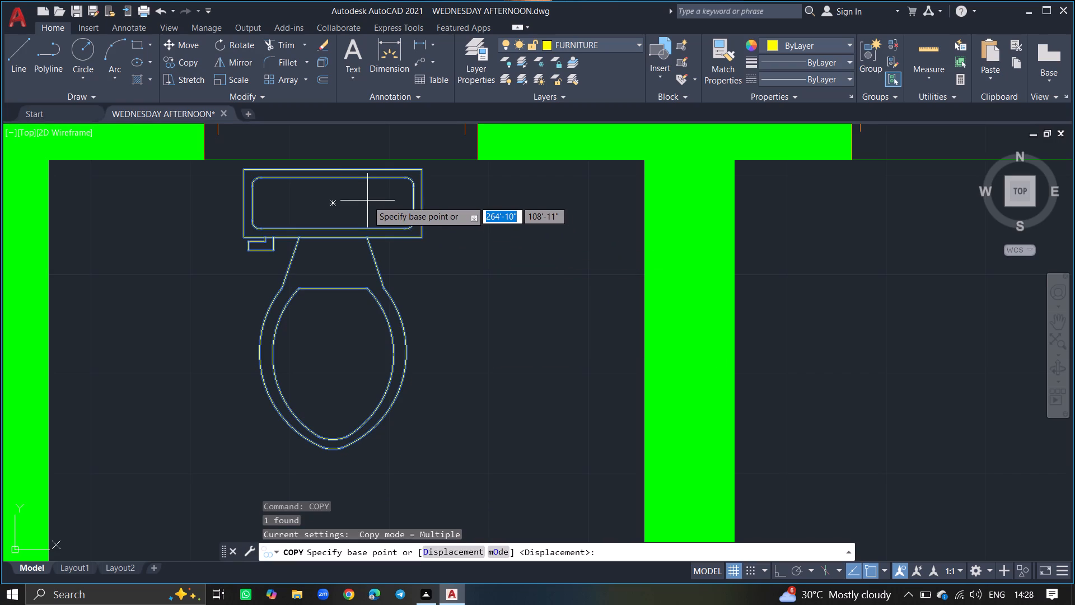
{"action": "left_click", "coordinate": [333, 206]}
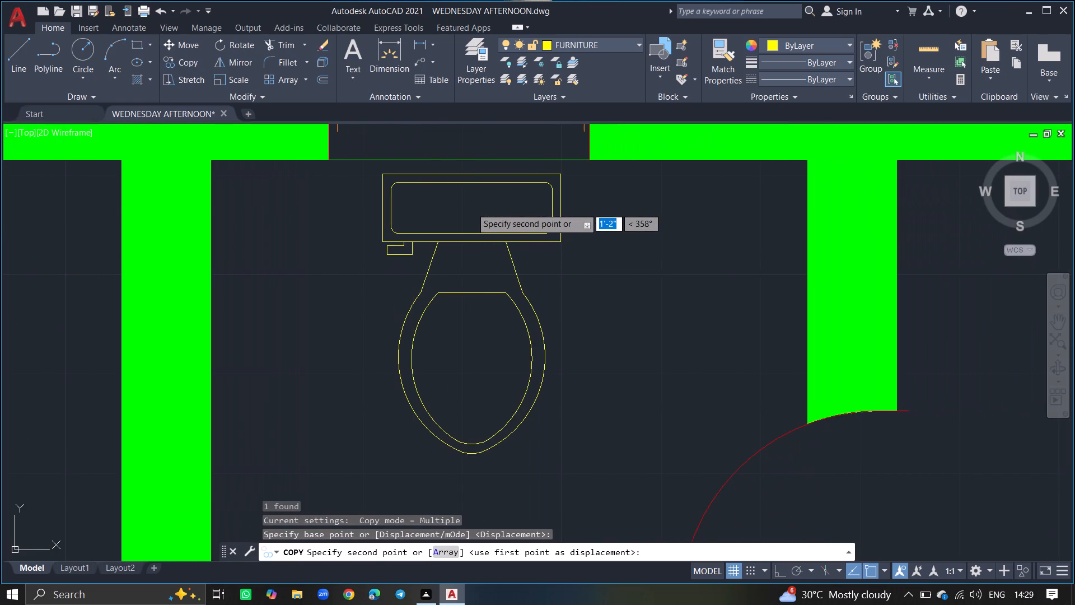
{"action": "left_click", "coordinate": [471, 208]}
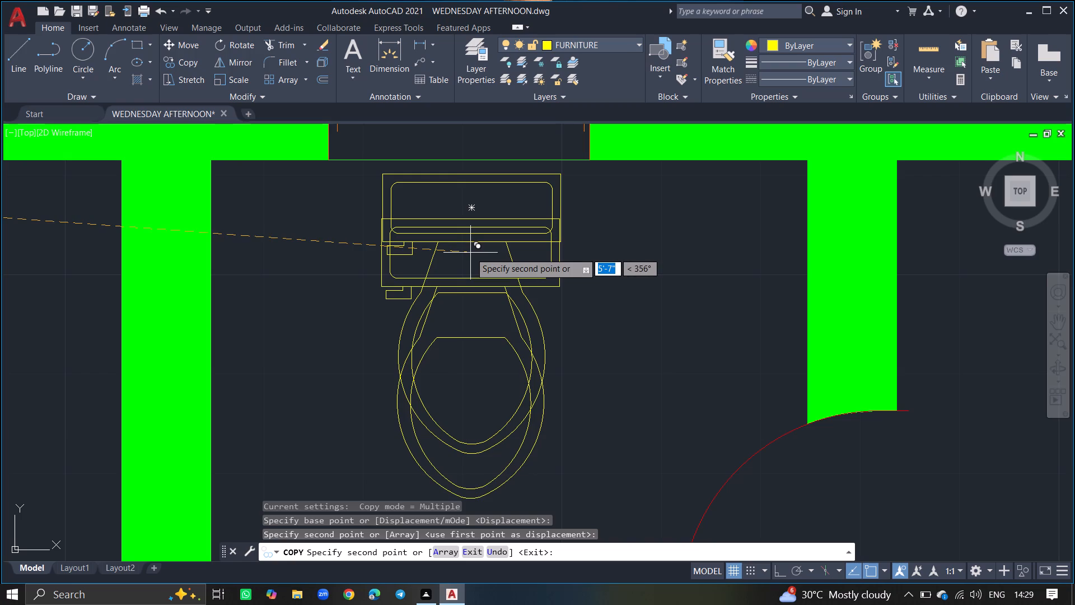
{"action": "key", "text": "Return"}
Copy the second bathroom's toilet into the small bathroom in the lower part of the plan, opposite its door.
{"action": "scroll", "coordinate": [470, 253], "scroll_direction": "down", "scroll_amount": 3, "text": "ctrl"}
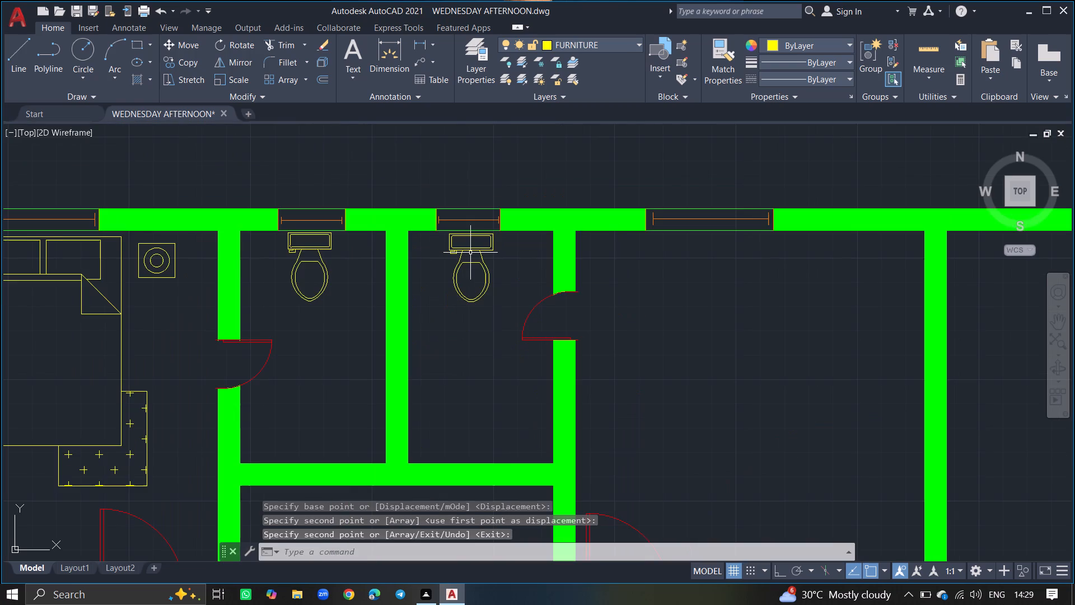
{"action": "left_click", "coordinate": [470, 253]}
{"action": "left_click_drag", "start_coordinate": [470, 253], "coordinate": [455, 274]}
{"action": "left_click", "coordinate": [455, 274]}
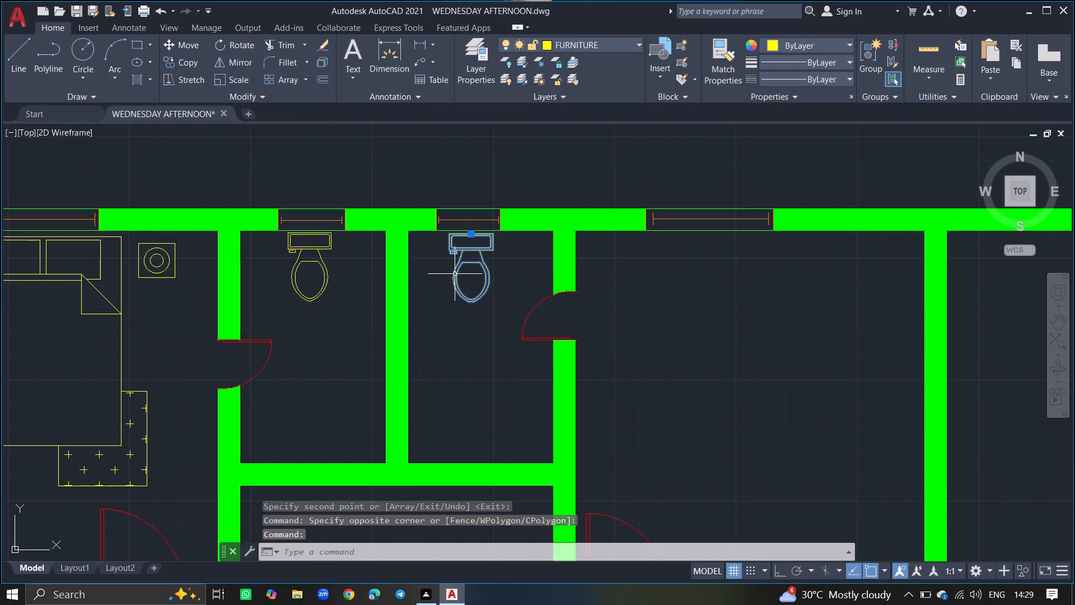
{"action": "type", "text": "COPY"}
{"action": "key", "text": "Return"}
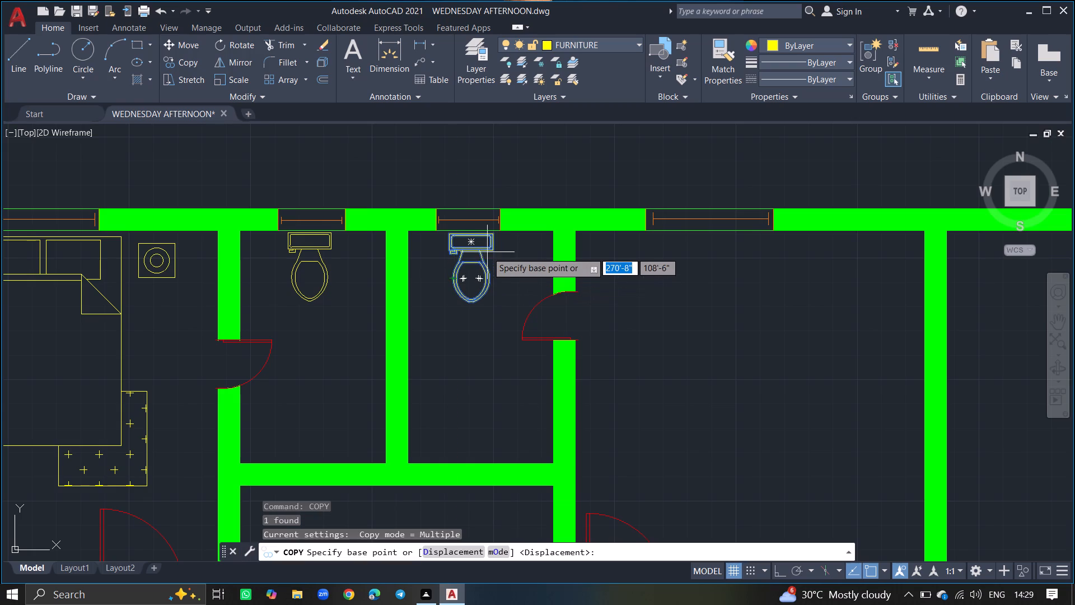
{"action": "left_click", "coordinate": [474, 238]}
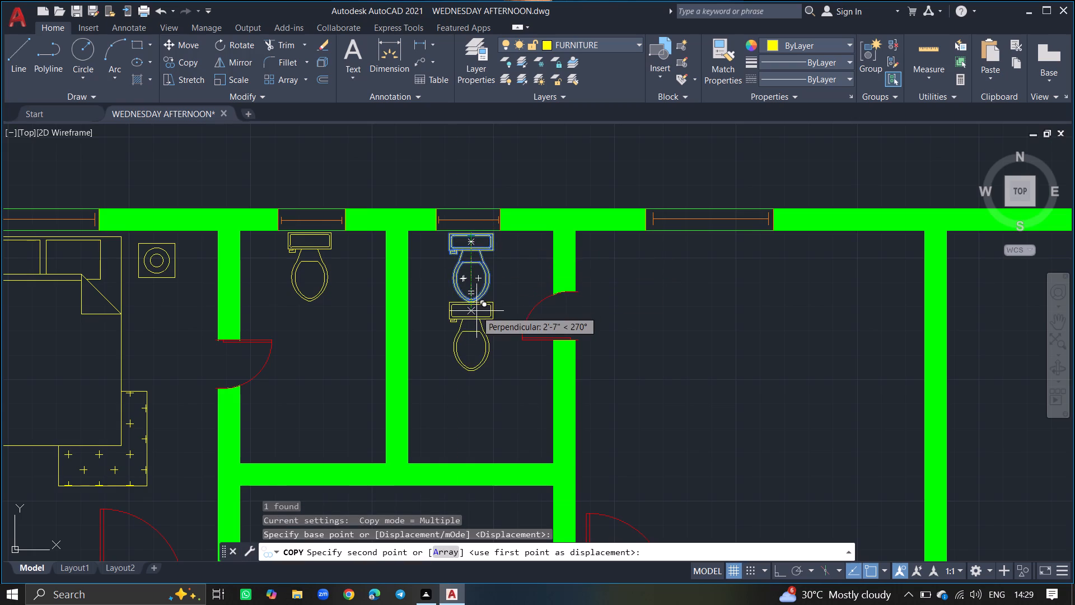
{"action": "scroll", "coordinate": [476, 311], "scroll_direction": "down", "scroll_amount": 5, "text": "ctrl"}
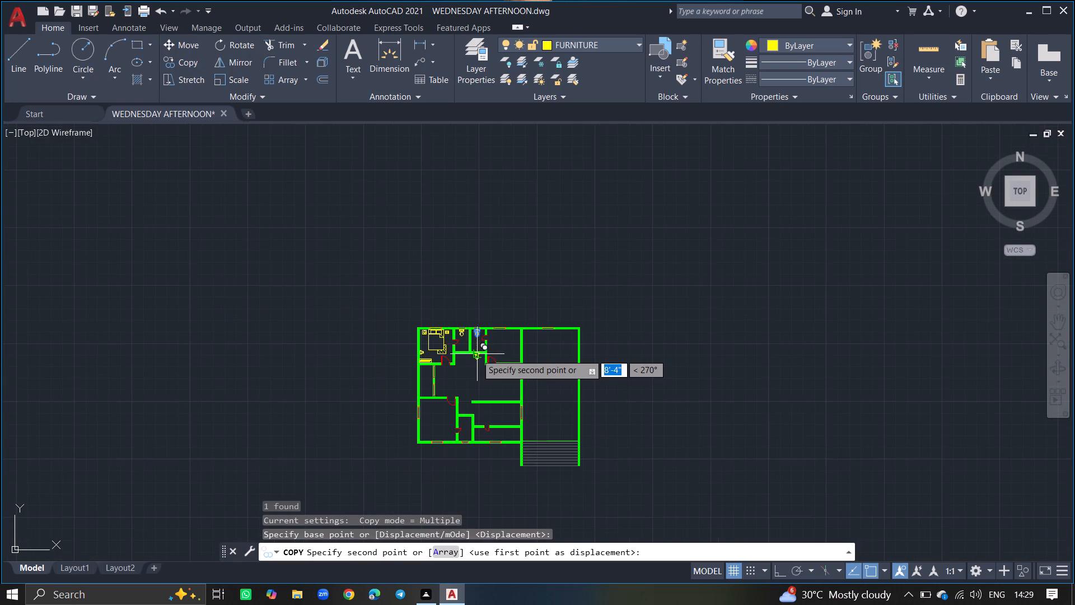
{"action": "scroll", "coordinate": [472, 432], "scroll_direction": "up", "scroll_amount": 6, "text": "ctrl"}
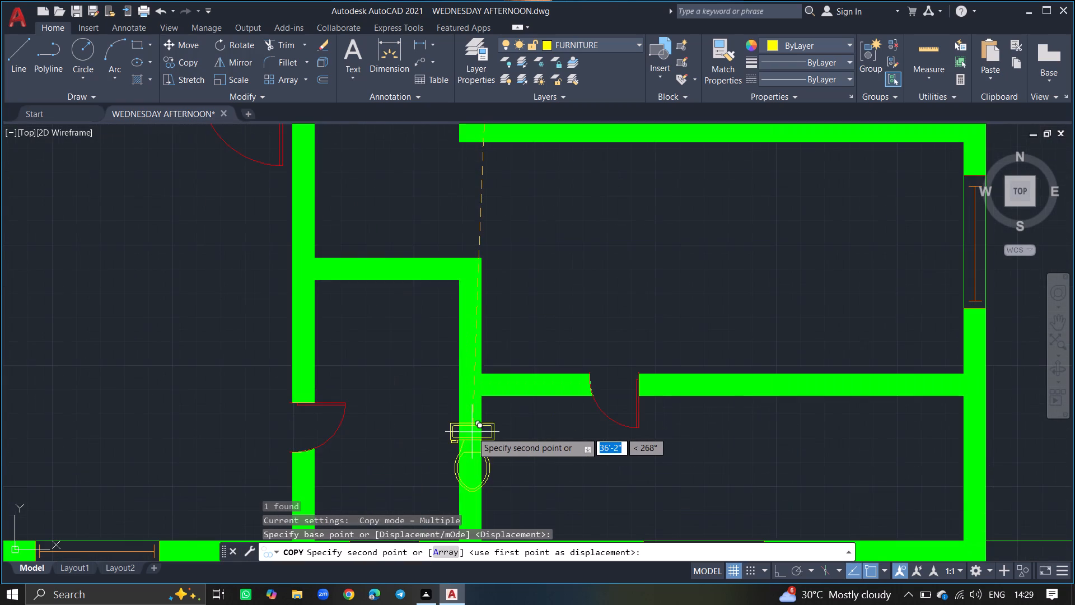
{"action": "left_click", "coordinate": [401, 375]}
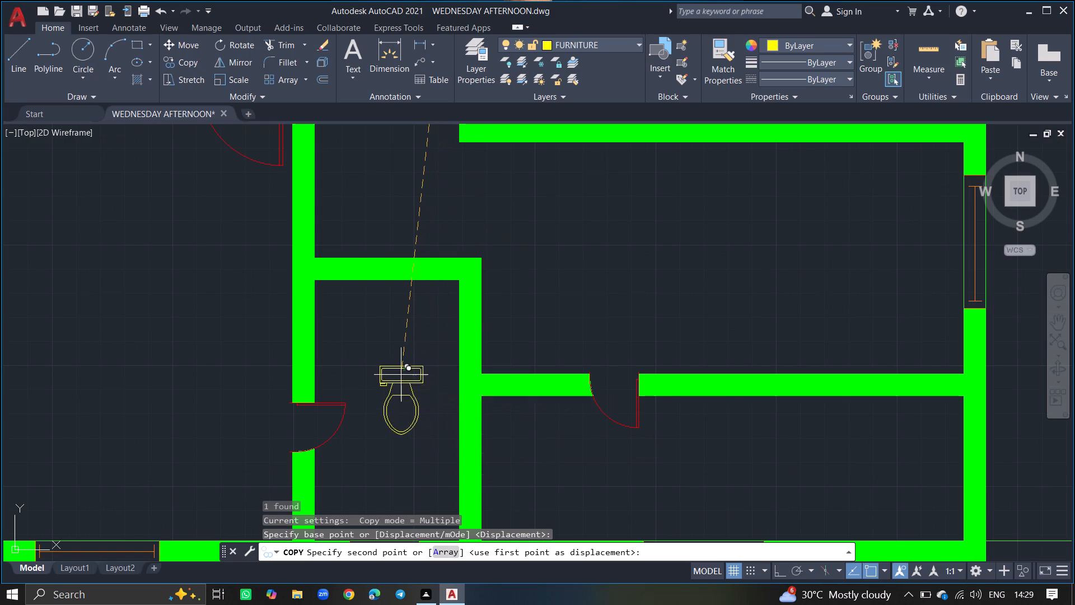
{"action": "key", "text": "Return"}
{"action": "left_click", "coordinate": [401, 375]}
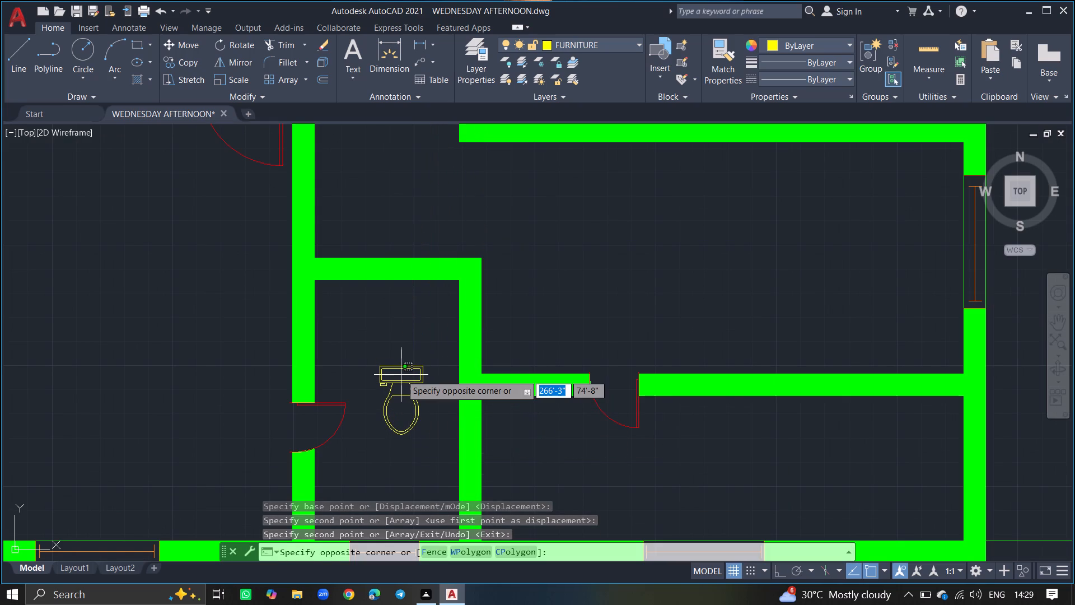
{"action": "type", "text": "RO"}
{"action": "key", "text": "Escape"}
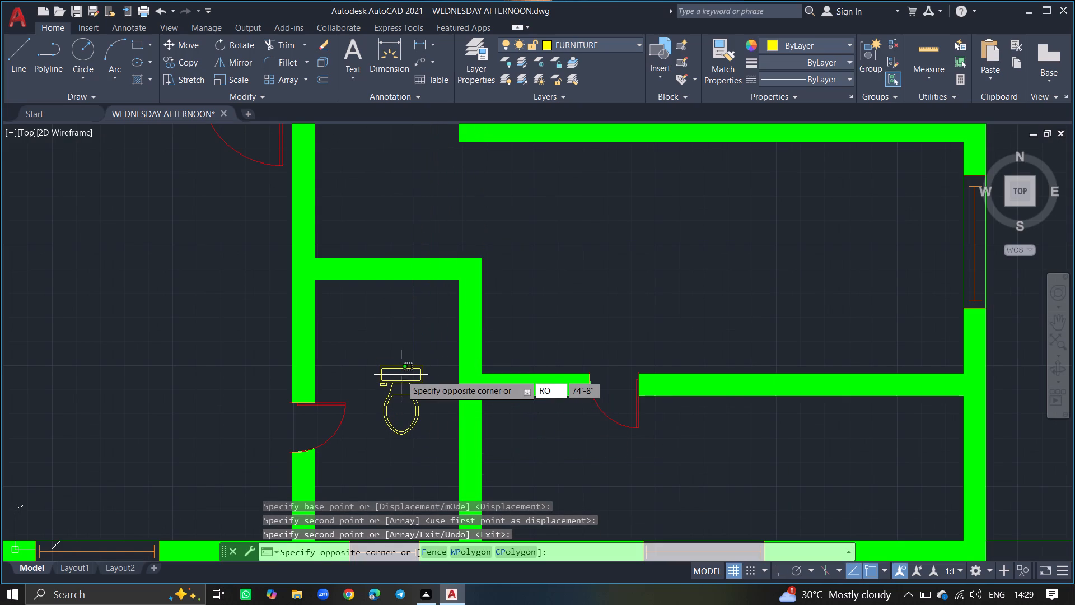
Rotate the lower bathroom's toilet about 180 degrees around the base of its tank so the tank faces the lower exterior wall.
{"action": "type", "text": "ROTATE"}
{"action": "key", "text": "Return"}
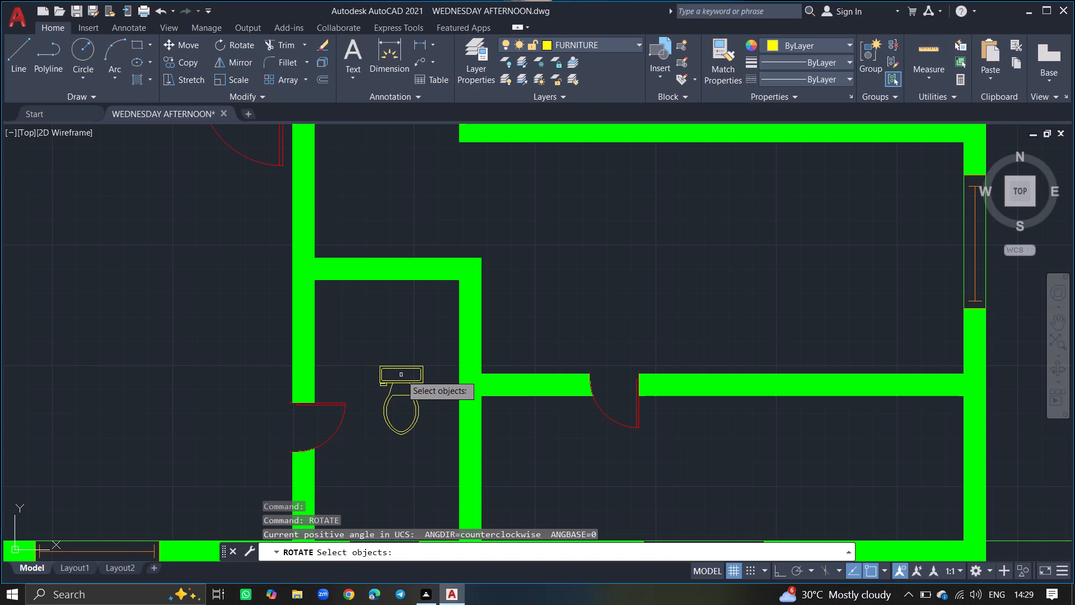
{"action": "left_click", "coordinate": [401, 369]}
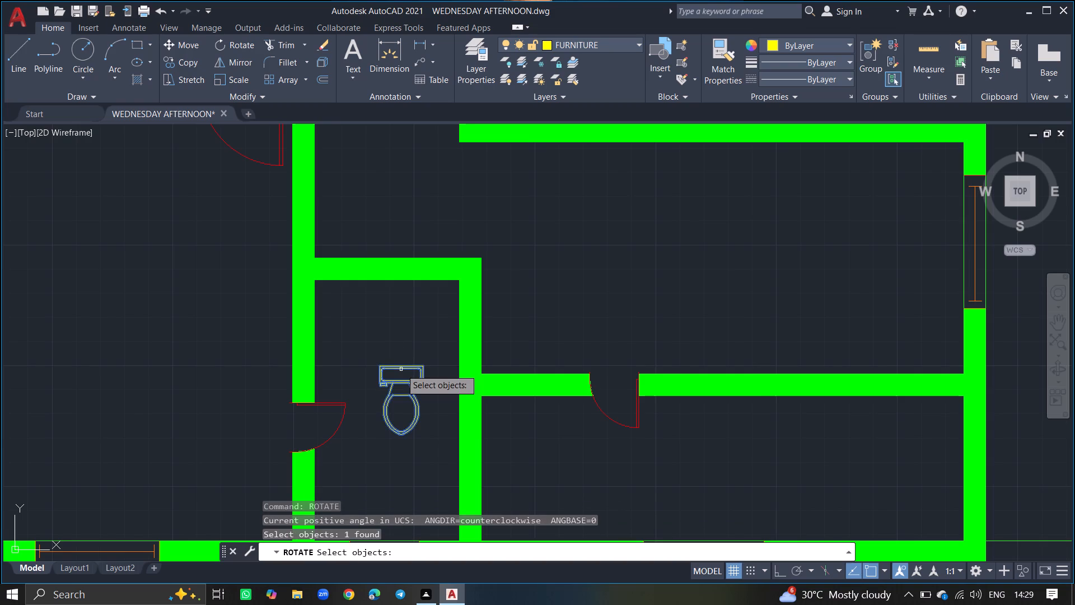
{"action": "key", "text": "Return"}
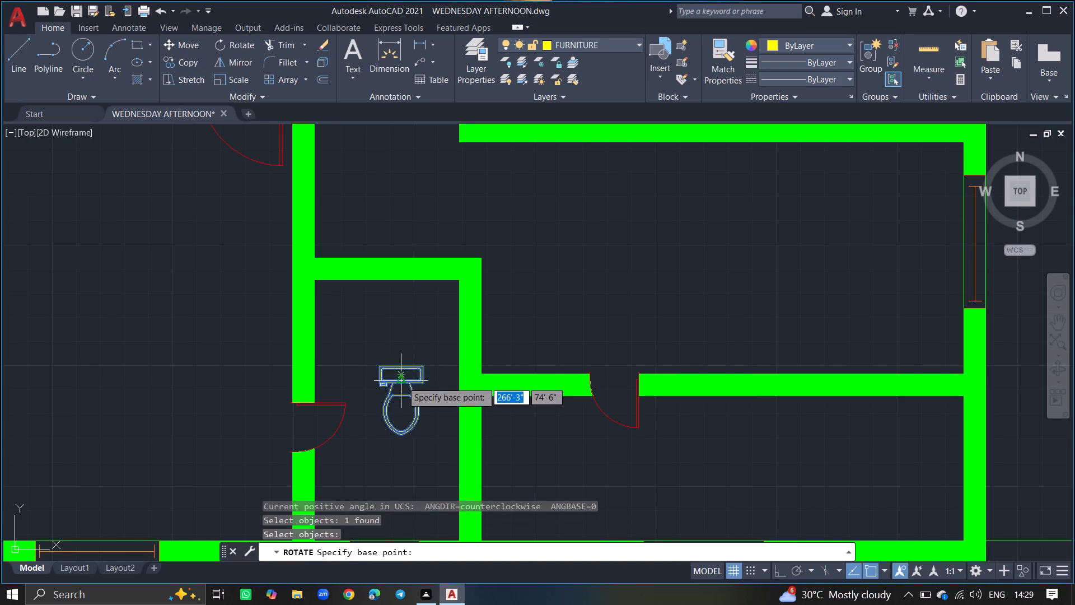
{"action": "left_click", "coordinate": [402, 384]}
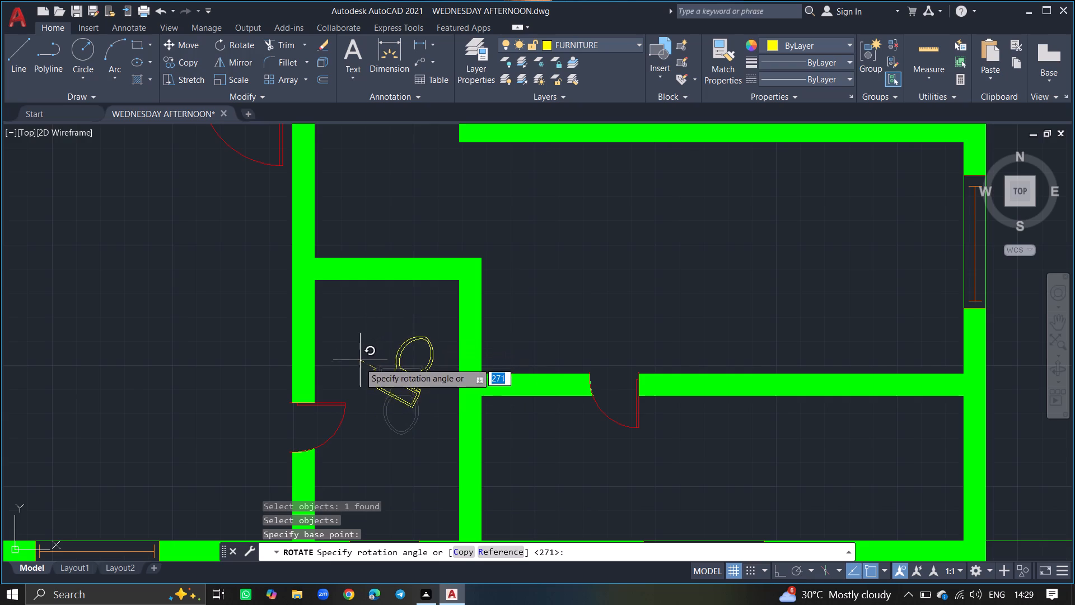
{"action": "left_click", "coordinate": [357, 384]}
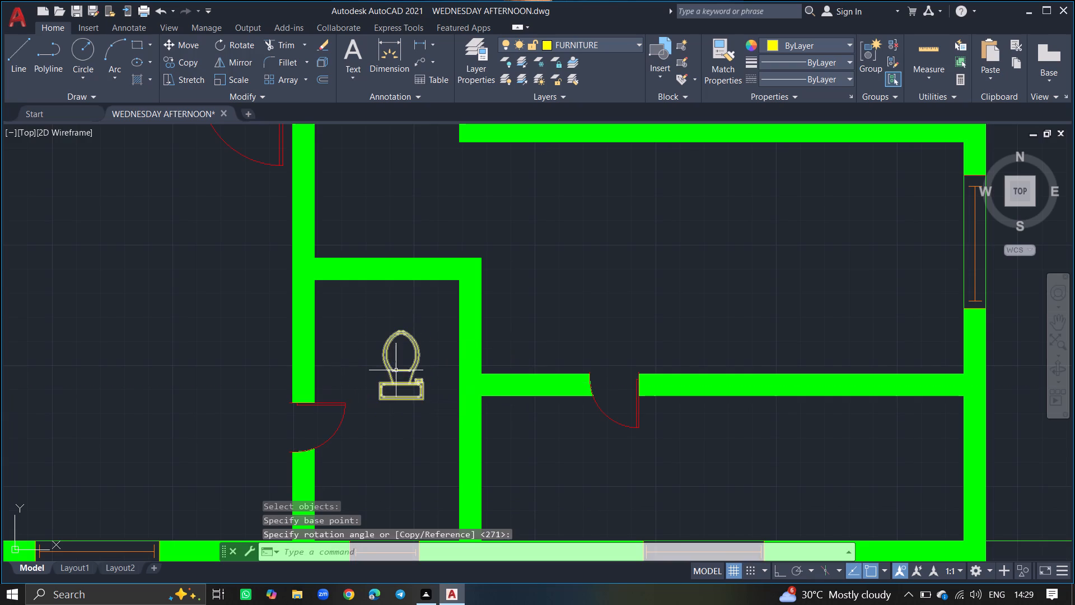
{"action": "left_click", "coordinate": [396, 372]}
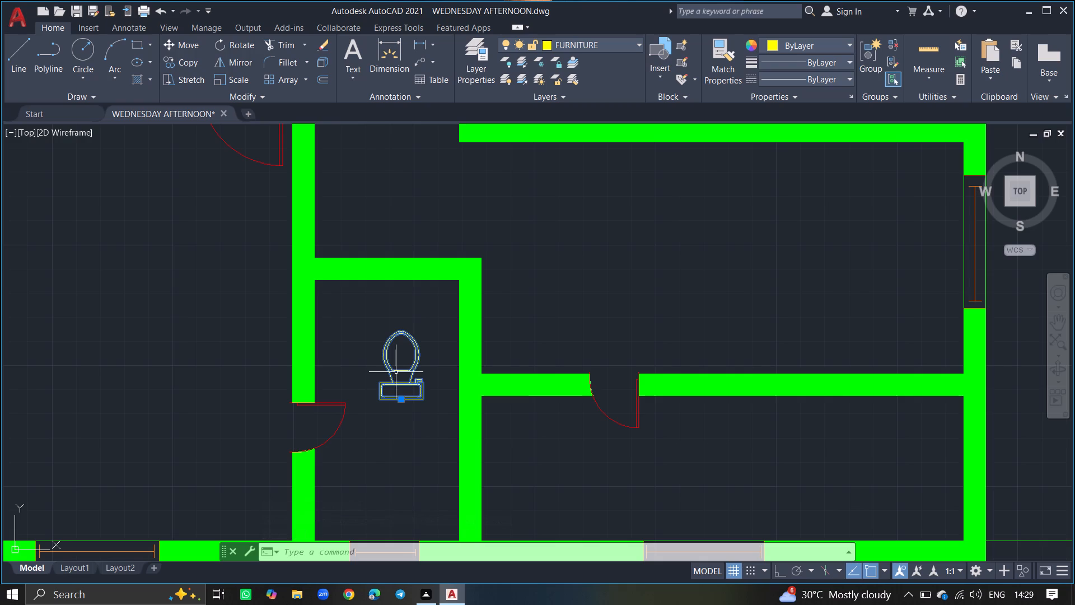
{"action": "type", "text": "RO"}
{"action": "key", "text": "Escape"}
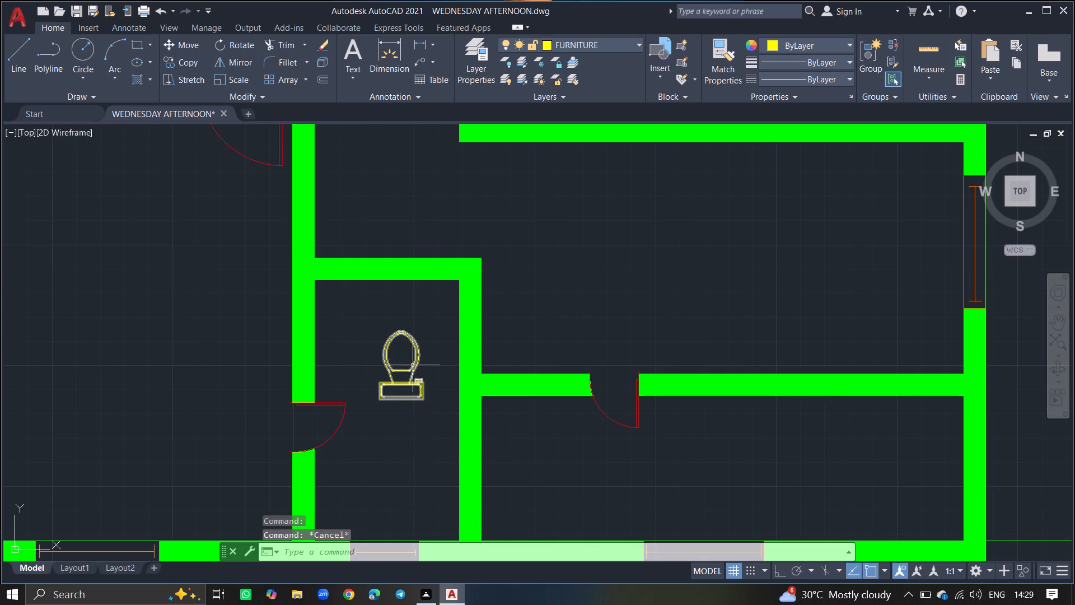
Move the lower bathroom's toilet down so its tank sits close to the exterior wall in front of the window.
{"action": "left_click", "coordinate": [414, 365]}
{"action": "type", "text": "MOVE"}
{"action": "key", "text": "Return"}
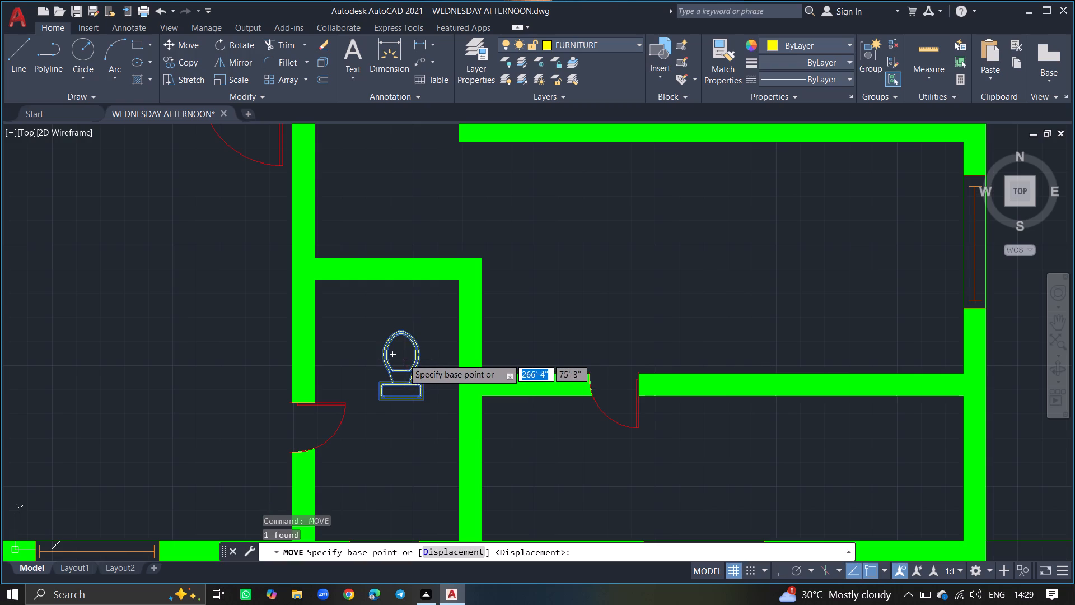
{"action": "left_click", "coordinate": [396, 356]}
{"action": "scroll", "coordinate": [390, 380], "scroll_direction": "down", "scroll_amount": 2, "text": "ctrl"}
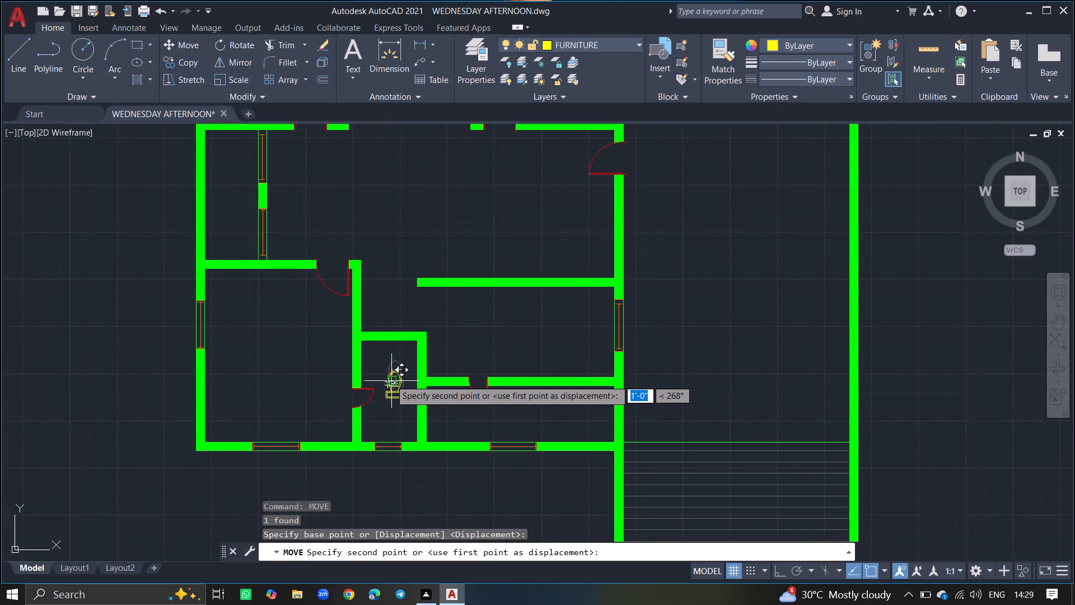
{"action": "scroll", "coordinate": [376, 417], "scroll_direction": "up", "scroll_amount": 6, "text": "ctrl"}
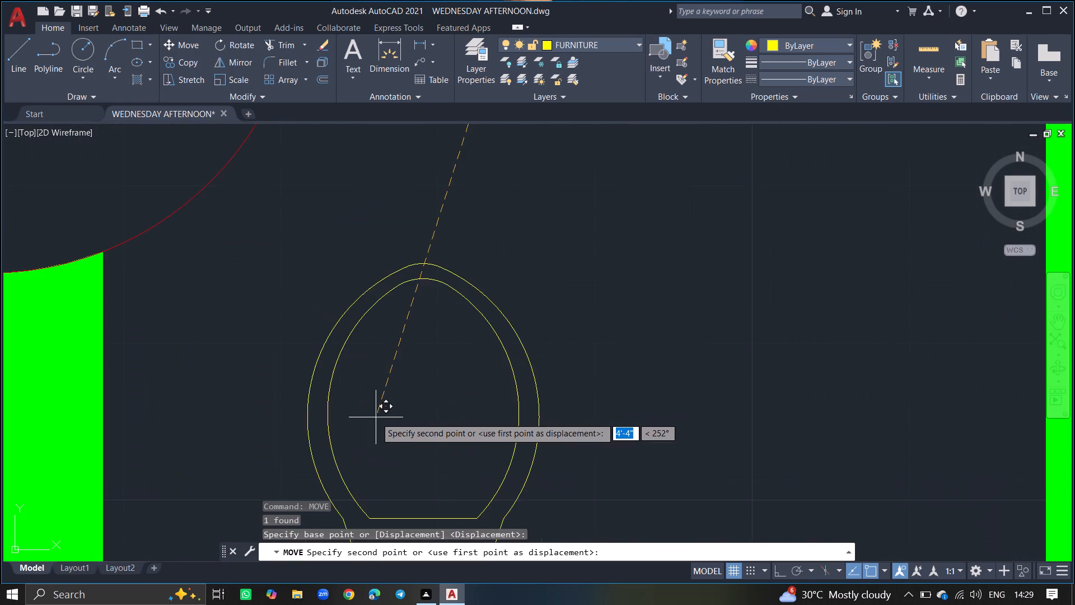
{"action": "scroll", "coordinate": [398, 362], "scroll_direction": "down", "scroll_amount": 3, "text": "ctrl"}
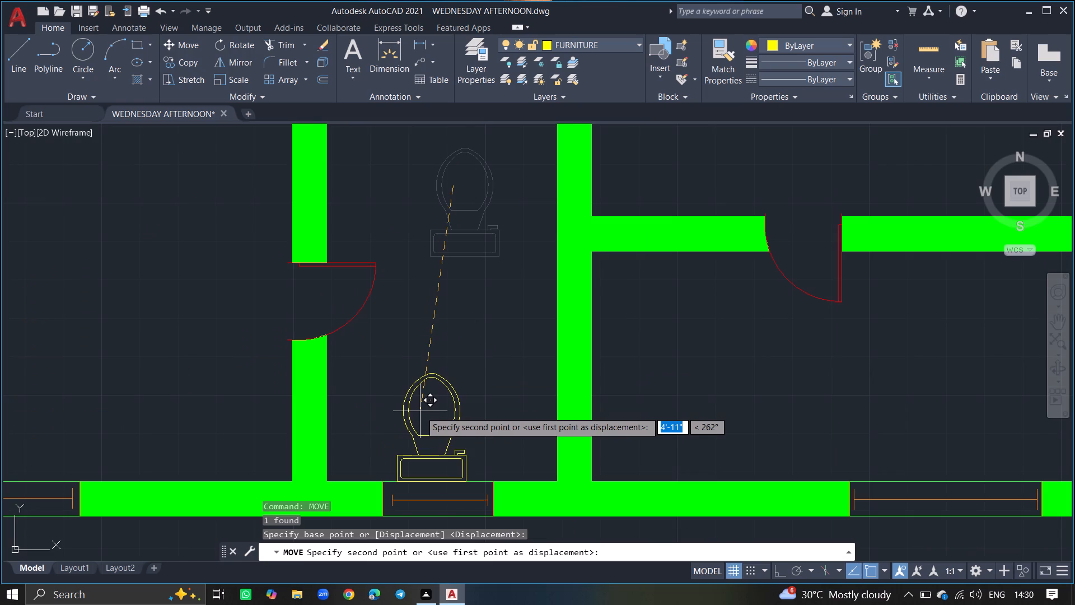
{"action": "left_click", "coordinate": [422, 406]}
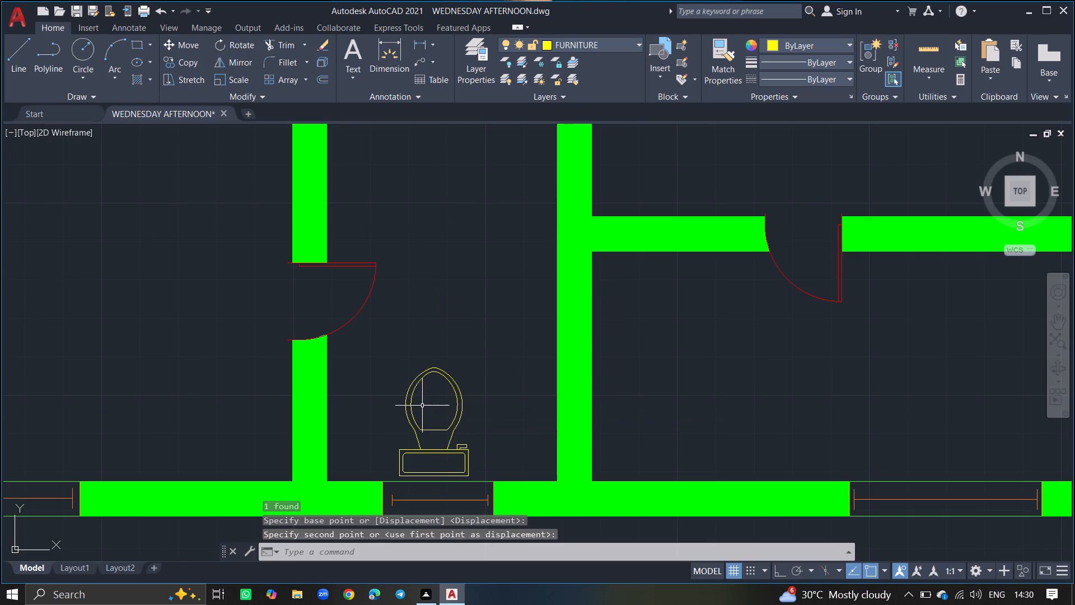
Draw a rectangle about 2'-5" by 2'-4" in the room adjoining the lower bathroom, near their shared wall.
{"action": "scroll", "coordinate": [426, 347], "scroll_direction": "down", "scroll_amount": 2, "text": "ctrl"}
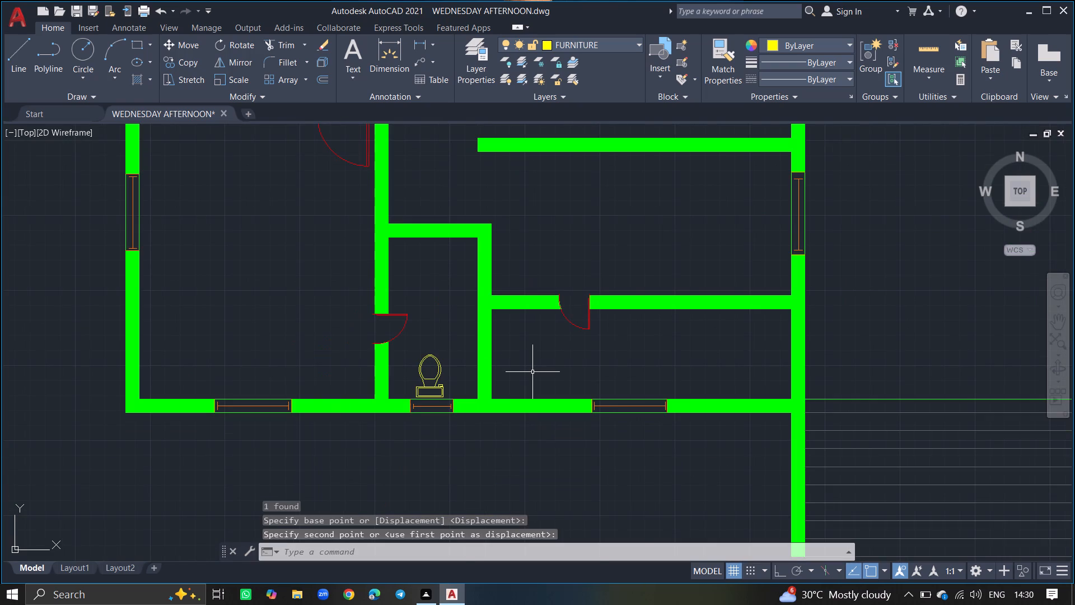
{"action": "type", "text": "REC"}
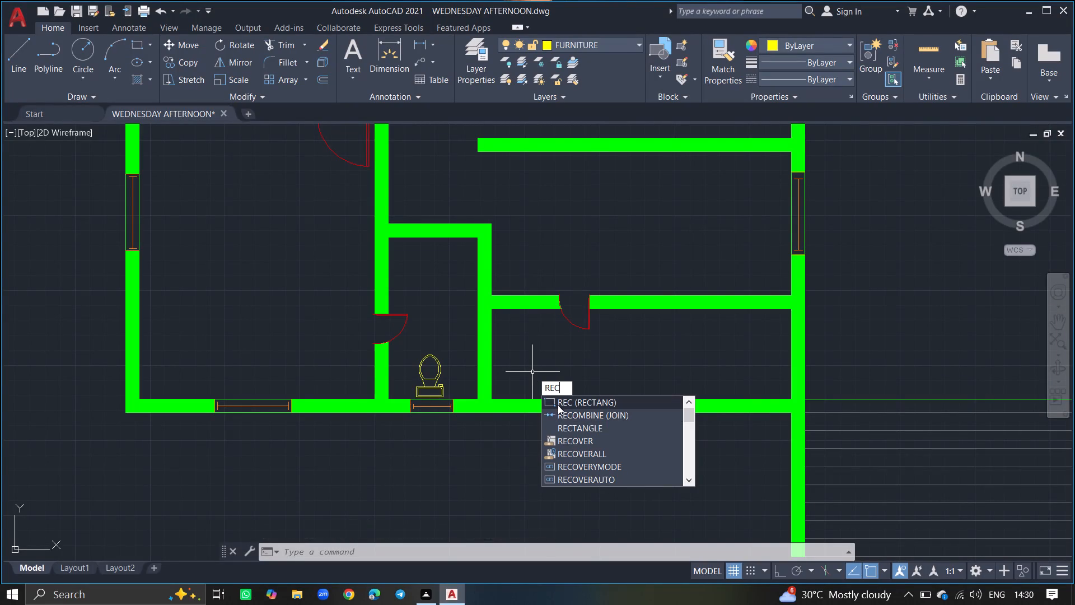
{"action": "left_click", "coordinate": [558, 426]}
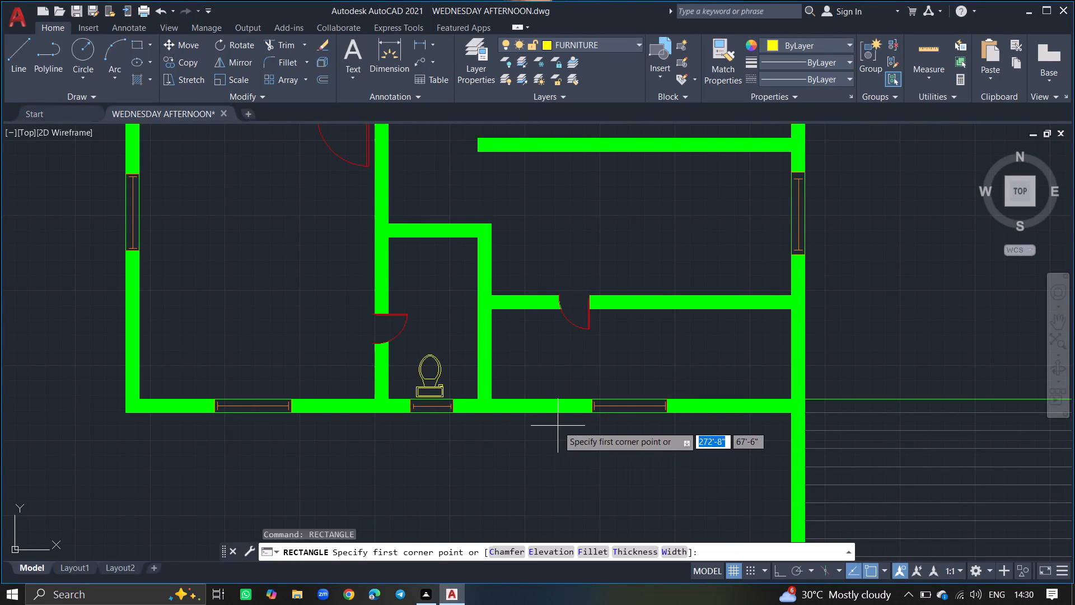
{"action": "left_click", "coordinate": [508, 347]}
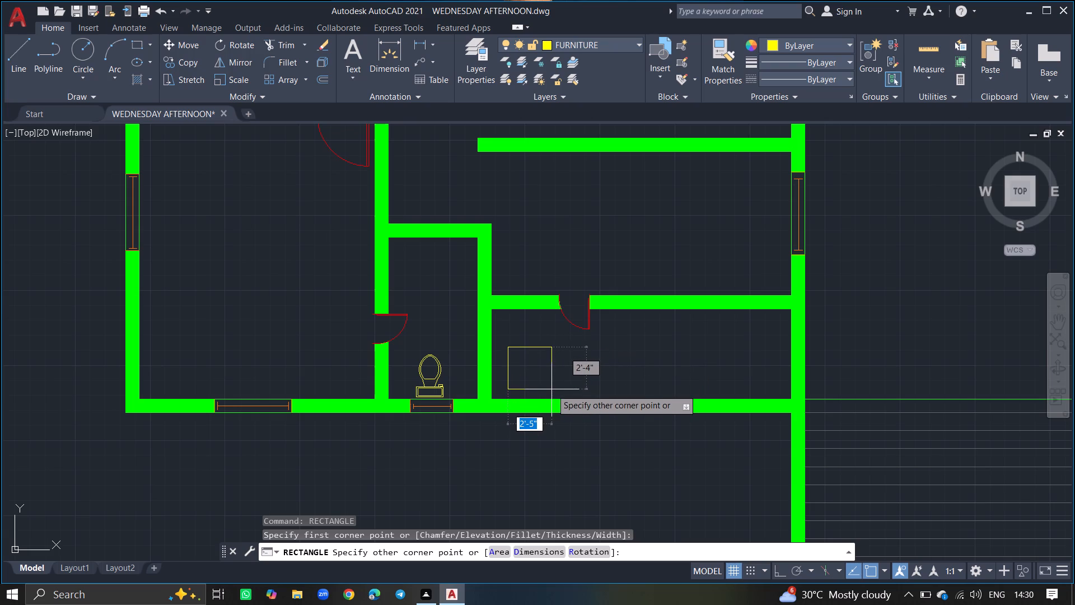
{"action": "left_click", "coordinate": [551, 389]}
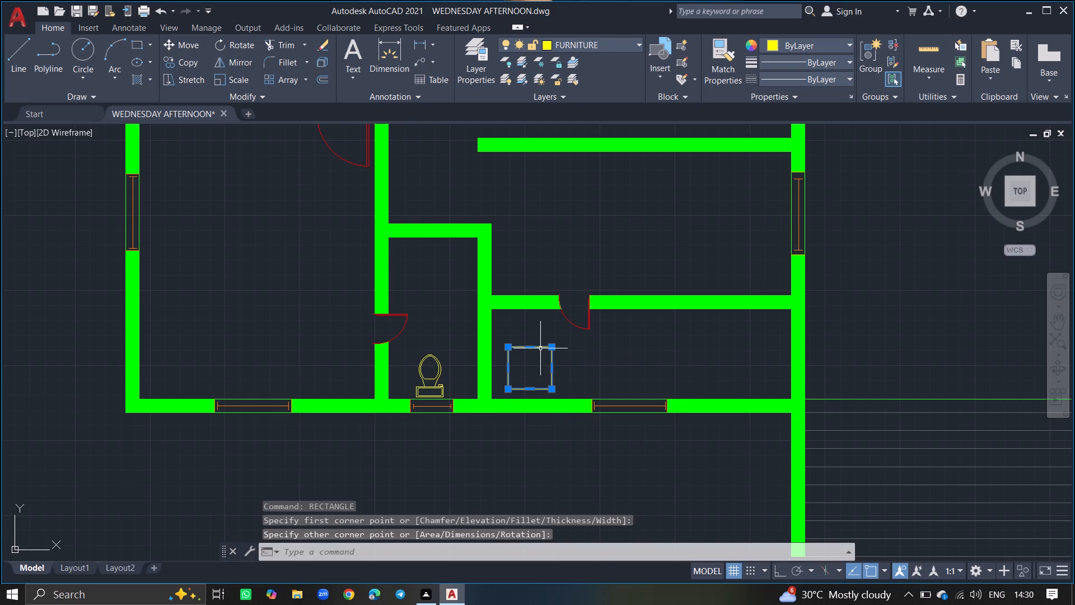
Move the near-square rectangle from its centre slightly down so it sits close to the lower exterior wall.
{"action": "left_click", "coordinate": [540, 348]}
{"action": "type", "text": "MOVE"}
{"action": "key", "text": "Return"}
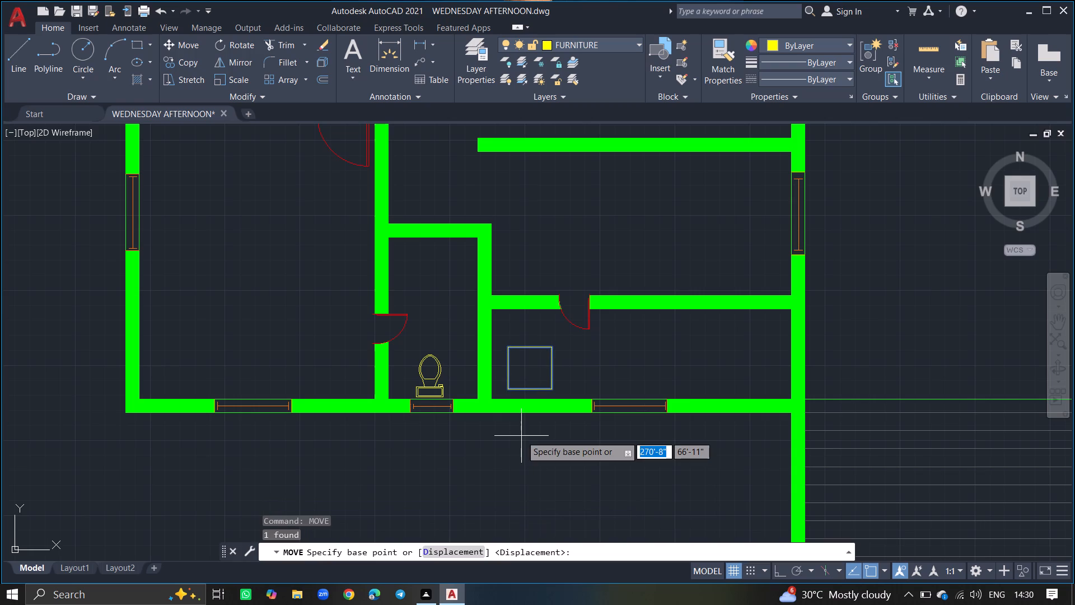
{"action": "left_click", "coordinate": [533, 369]}
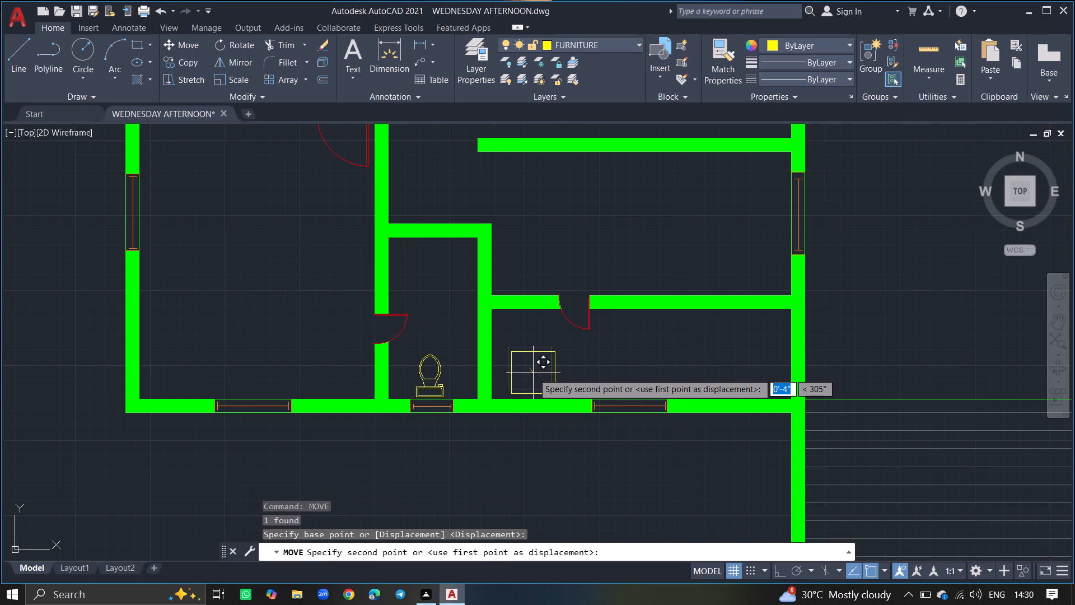
{"action": "scroll", "coordinate": [533, 373], "scroll_direction": "up", "scroll_amount": 5, "text": "ctrl"}
{"action": "scroll", "coordinate": [513, 353], "scroll_direction": "down", "scroll_amount": 2, "text": "ctrl"}
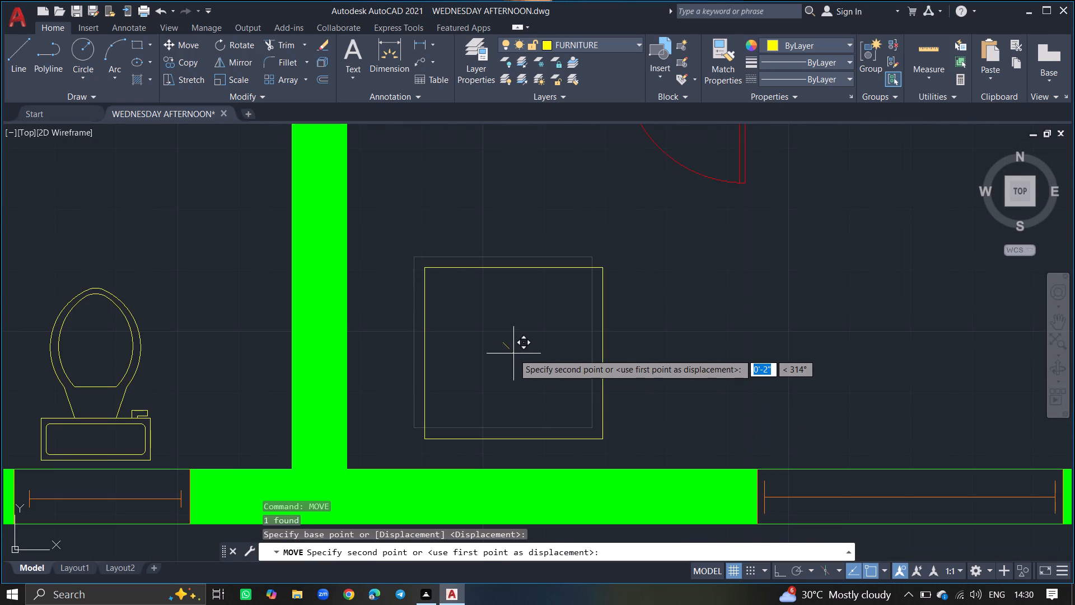
{"action": "left_click", "coordinate": [501, 374]}
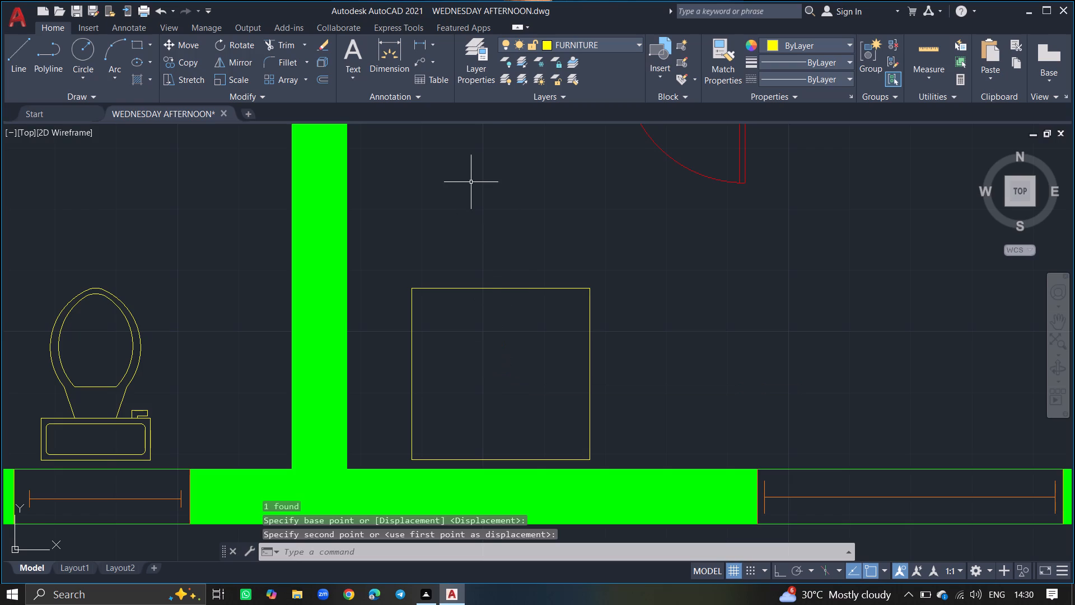
Draw a thin open door leaf with lines from the square's upper-left corner, about 2'-8" long, angled about 27° and 2" thick.
{"action": "key", "text": "l"}
{"action": "key", "text": "Return"}
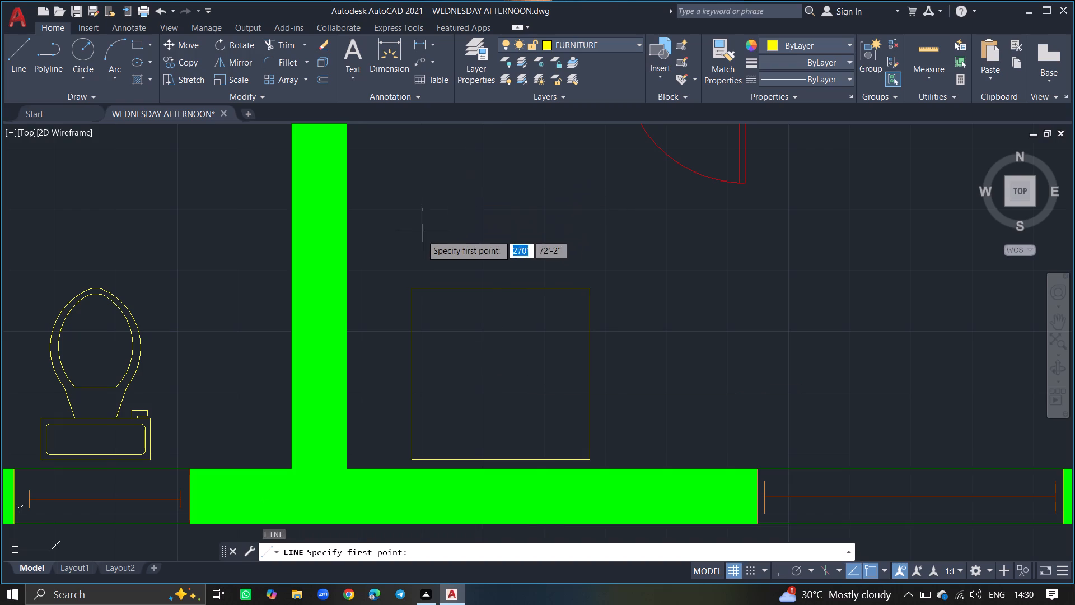
{"action": "left_click", "coordinate": [414, 289]}
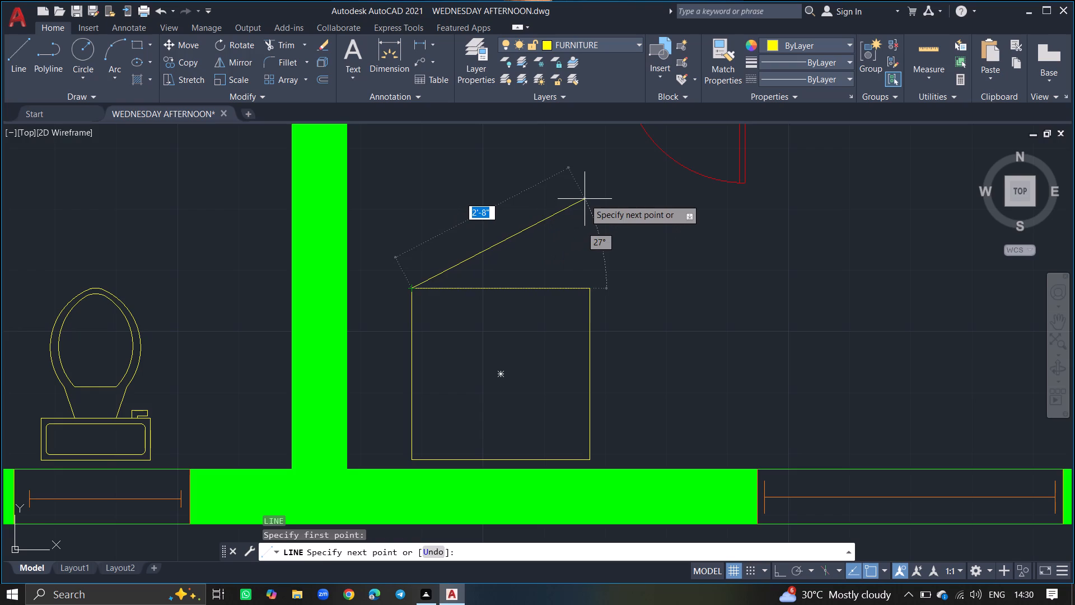
{"action": "left_click_drag", "start_coordinate": [588, 197], "coordinate": [596, 205]}
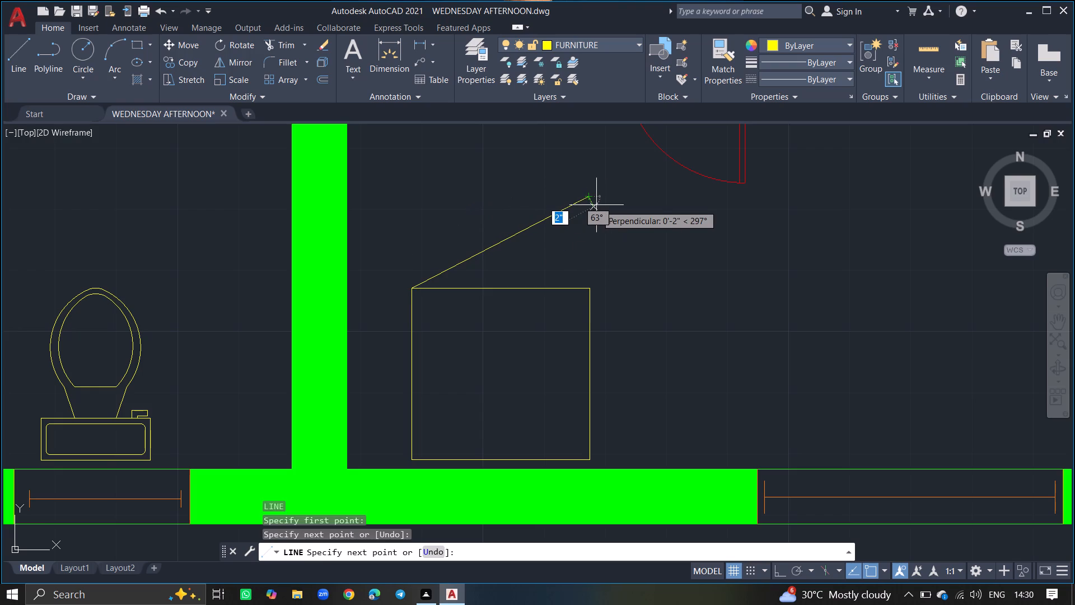
{"action": "left_click_drag", "start_coordinate": [596, 205], "coordinate": [597, 206]}
{"action": "left_click_drag", "start_coordinate": [597, 206], "coordinate": [527, 249]}
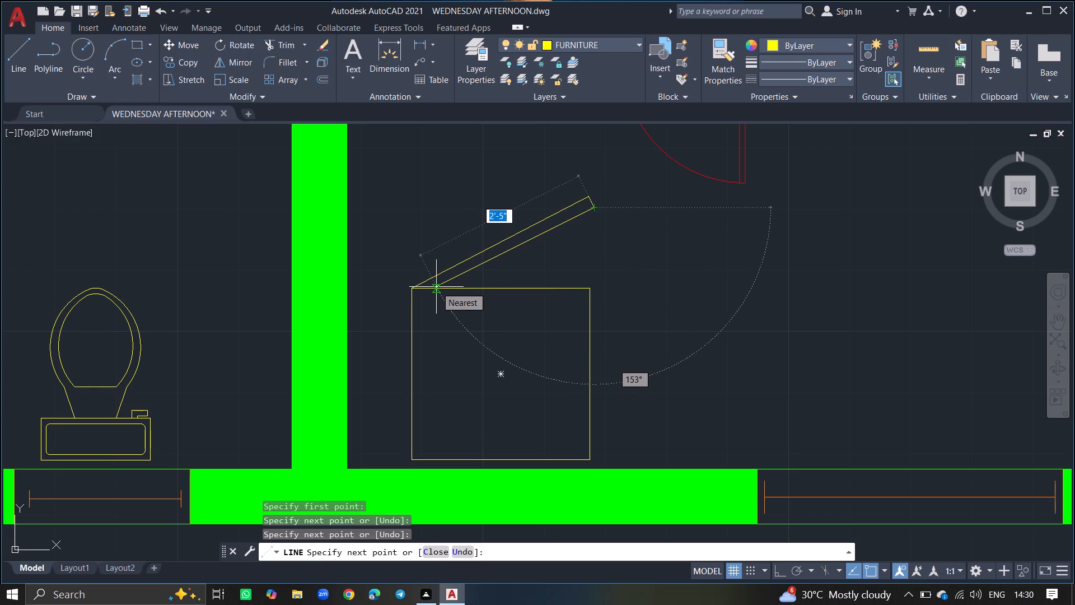
{"action": "scroll", "coordinate": [436, 287], "scroll_direction": "up", "scroll_amount": 2, "text": "ctrl"}
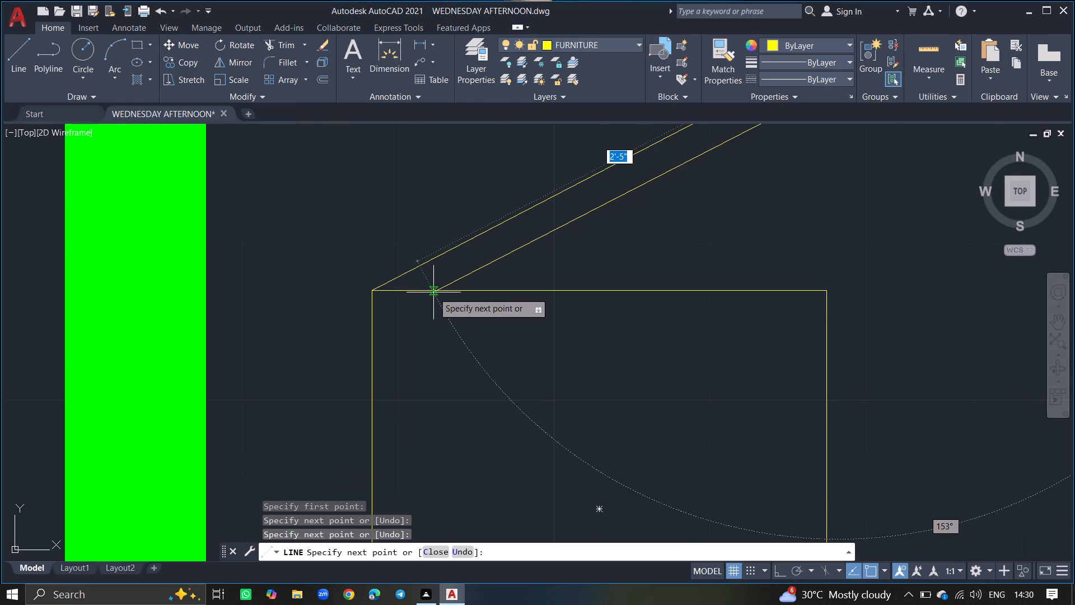
{"action": "left_click", "coordinate": [433, 292]}
{"action": "key", "text": "Return"}
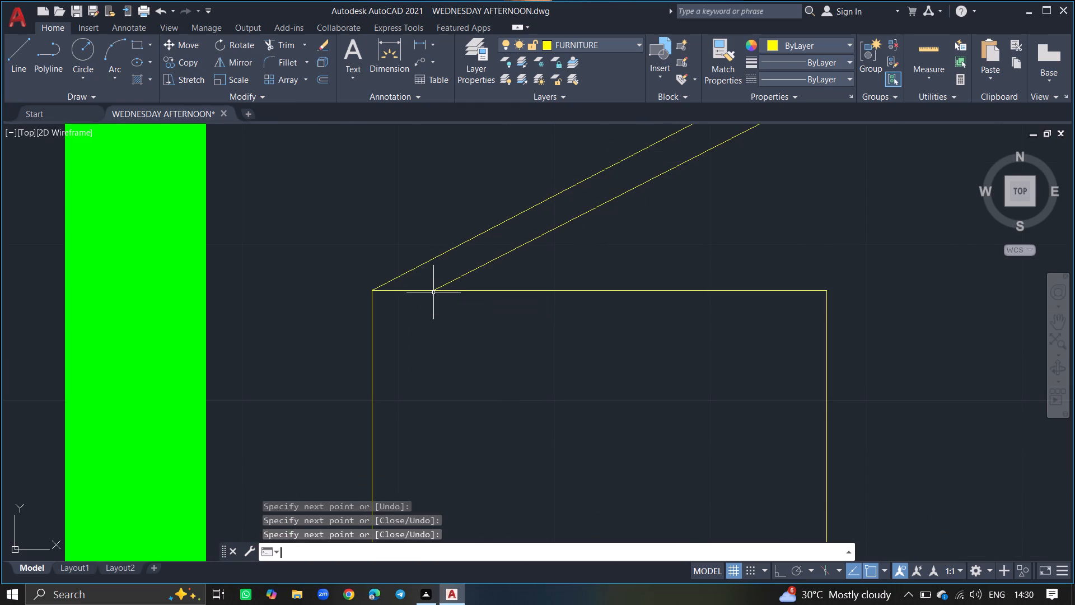
Draw a rectangle about 2'-2" wide along the same room's right-hand wall, from the upper inner corner to the lower exterior wall.
{"action": "scroll", "coordinate": [433, 292], "scroll_direction": "down", "scroll_amount": 2, "text": "ctrl"}
{"action": "scroll", "coordinate": [496, 291], "scroll_direction": "down", "scroll_amount": 3, "text": "ctrl"}
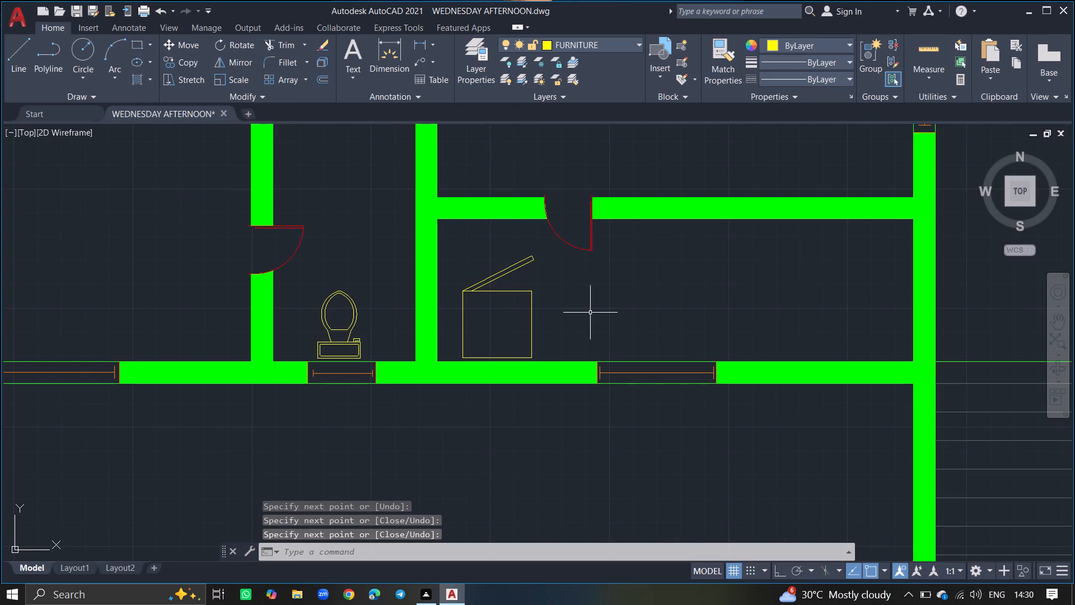
{"action": "type", "text": "REC"}
{"action": "key", "text": "Return"}
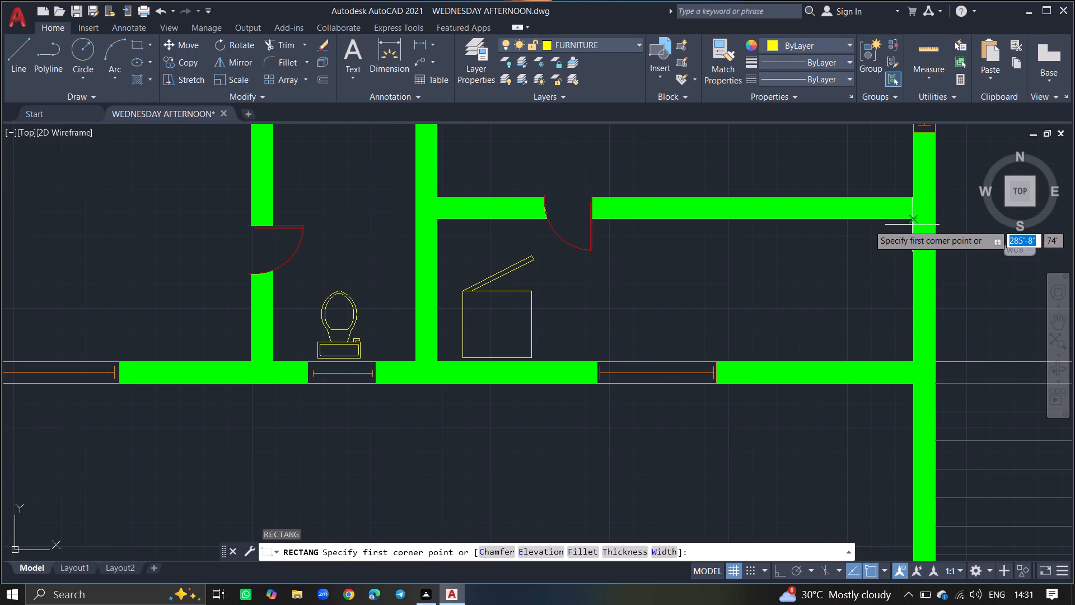
{"action": "left_click_drag", "start_coordinate": [912, 225], "coordinate": [849, 345]}
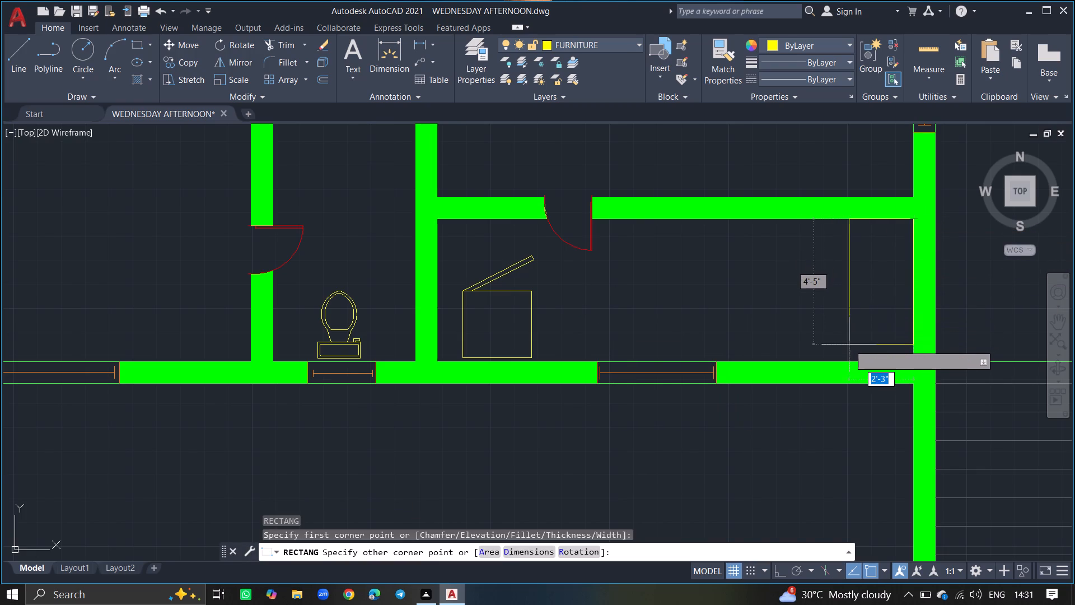
{"action": "left_click", "coordinate": [852, 361]}
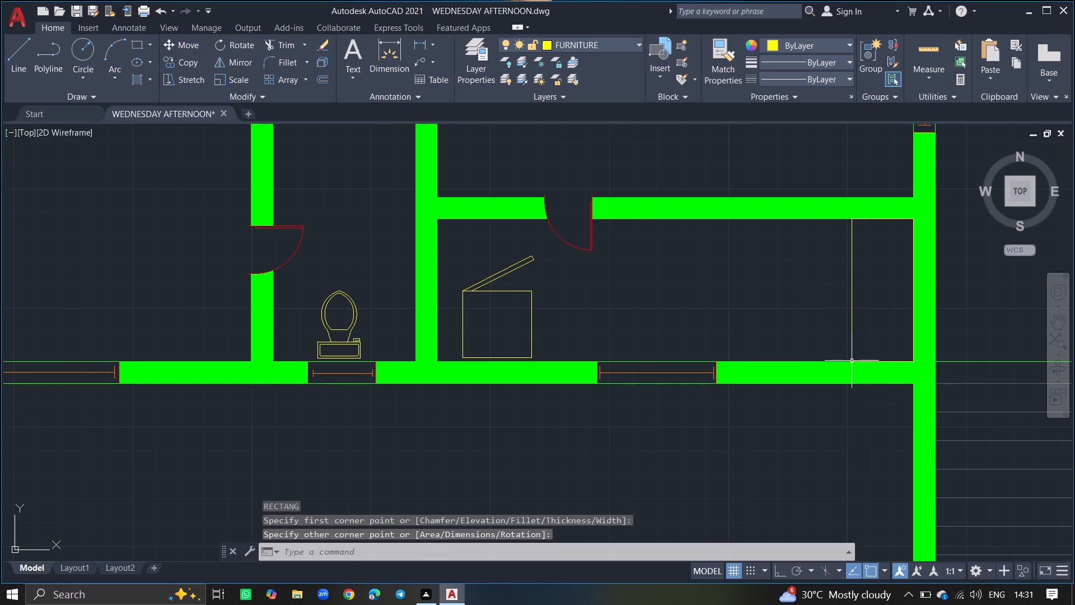
Draw a horizontal line between the midpoints of the tall rectangle's long sides, dividing it into two equal halves.
{"action": "key", "text": "l"}
{"action": "key", "text": "Return"}
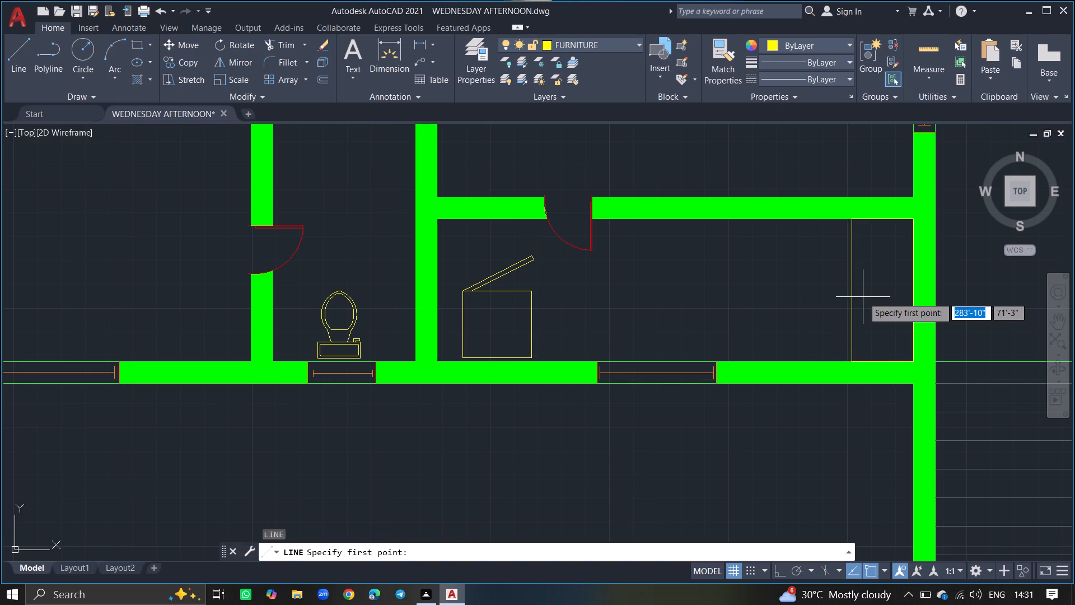
{"action": "left_click_drag", "start_coordinate": [851, 291], "coordinate": [912, 290]}
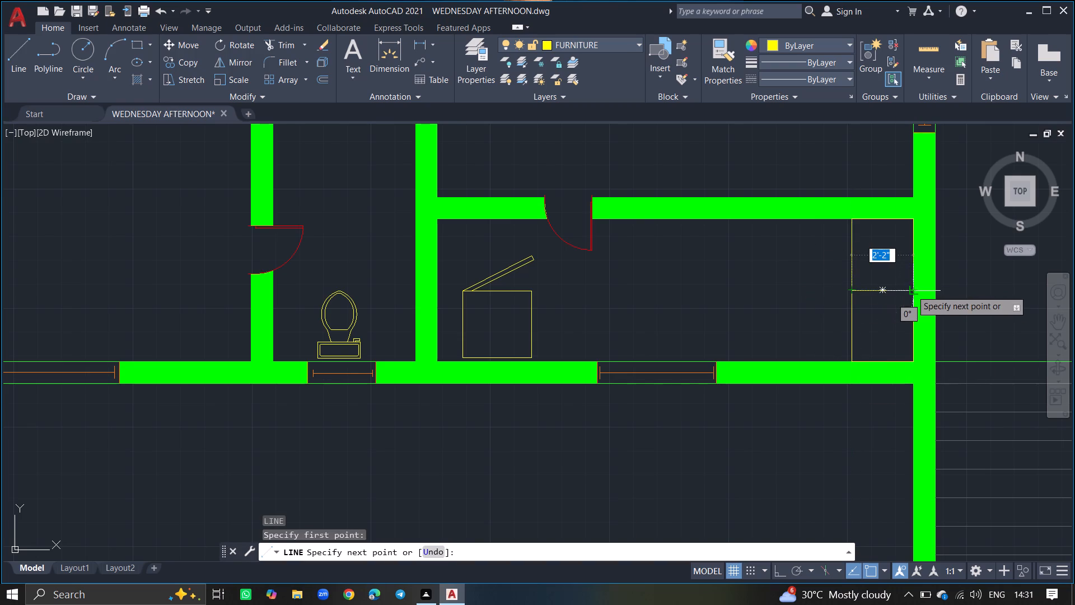
{"action": "left_click", "coordinate": [912, 290]}
{"action": "key", "text": "Return"}
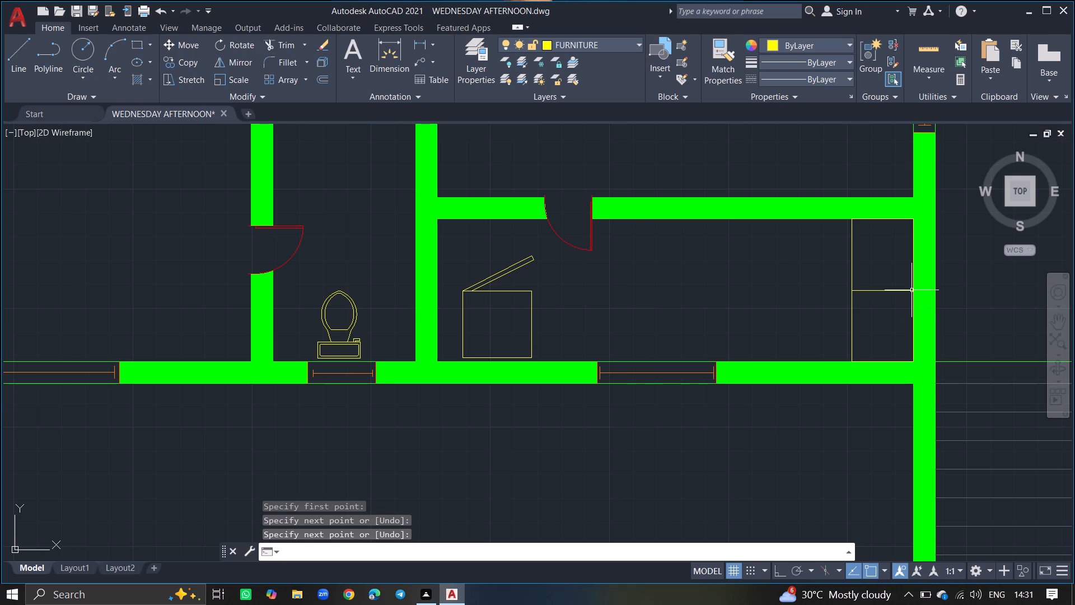
Draw a small rectangle about 1'-9" by 1' beside the two-part unit in the lower-right room, near the lower exterior wall.
{"action": "scroll", "coordinate": [912, 290], "scroll_direction": "down", "scroll_amount": 4, "text": "ctrl"}
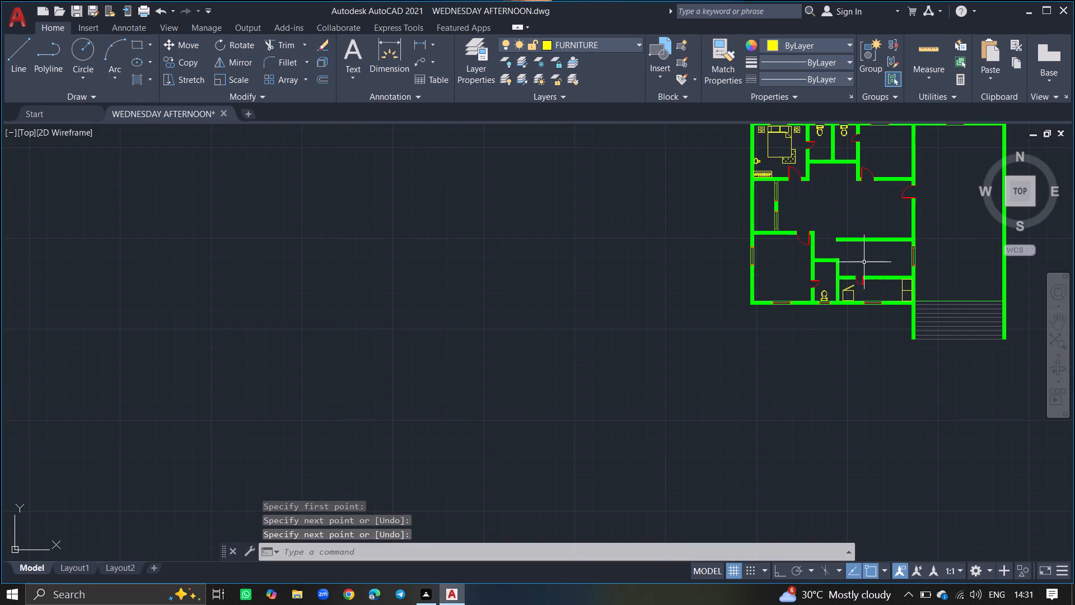
{"action": "scroll", "coordinate": [876, 301], "scroll_direction": "up", "scroll_amount": 4, "text": "ctrl"}
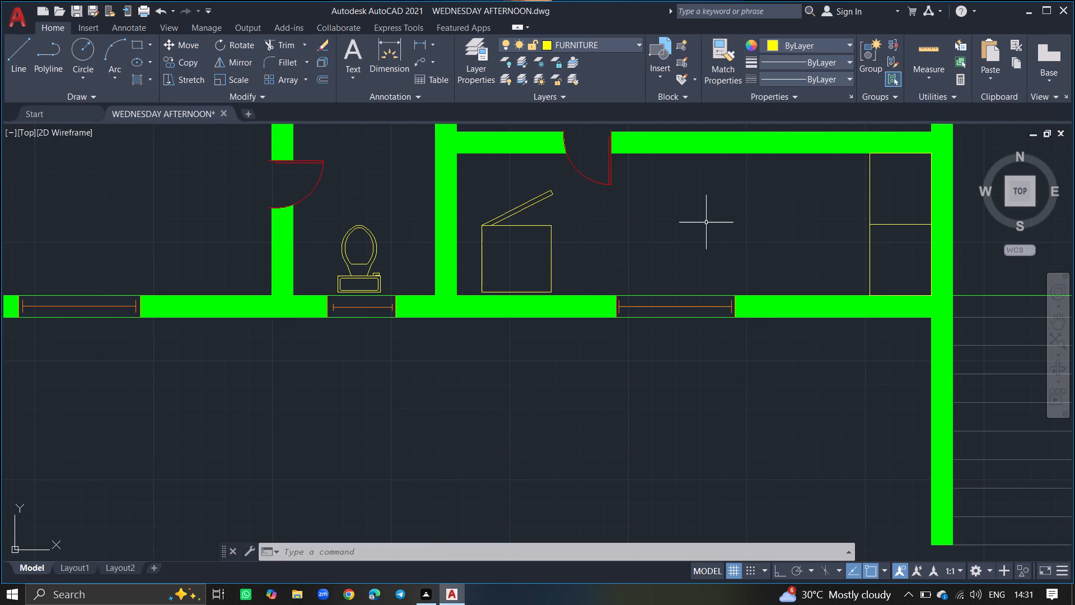
{"action": "type", "text": "REC"}
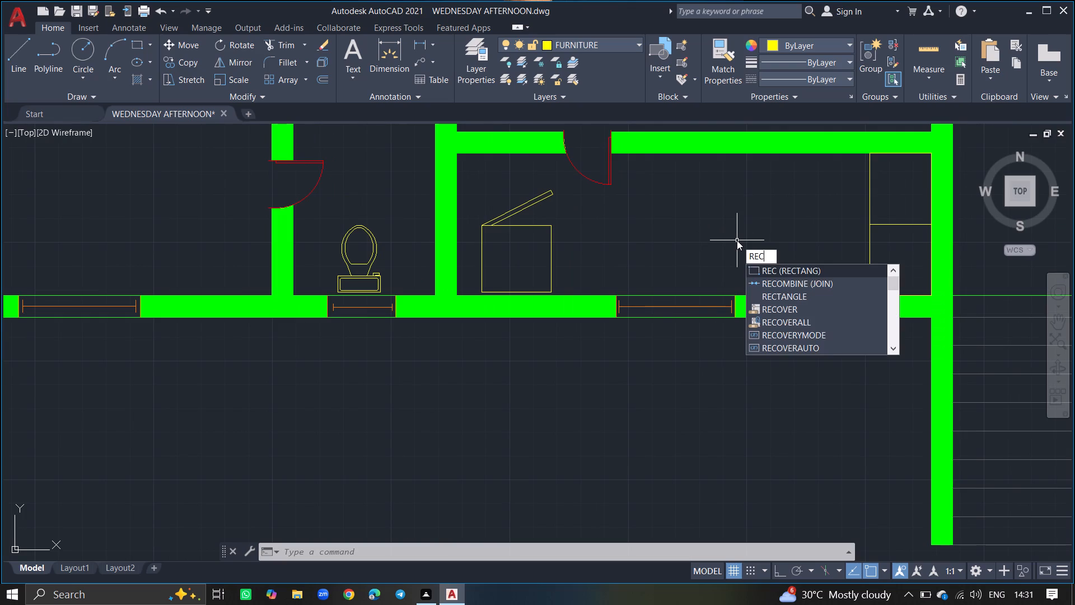
{"action": "key", "text": "Return"}
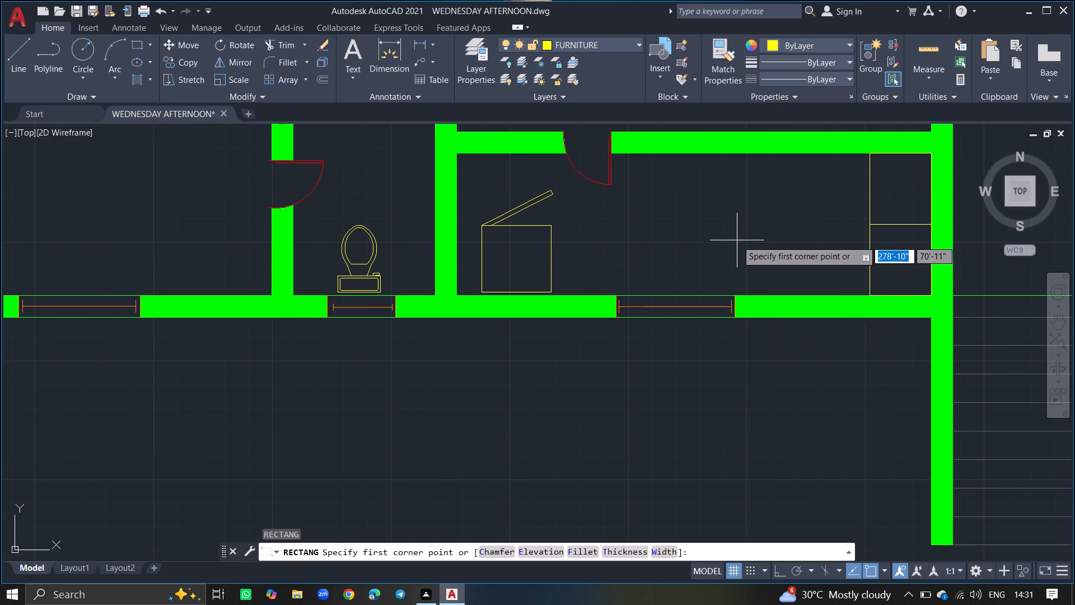
{"action": "left_click", "coordinate": [761, 261]}
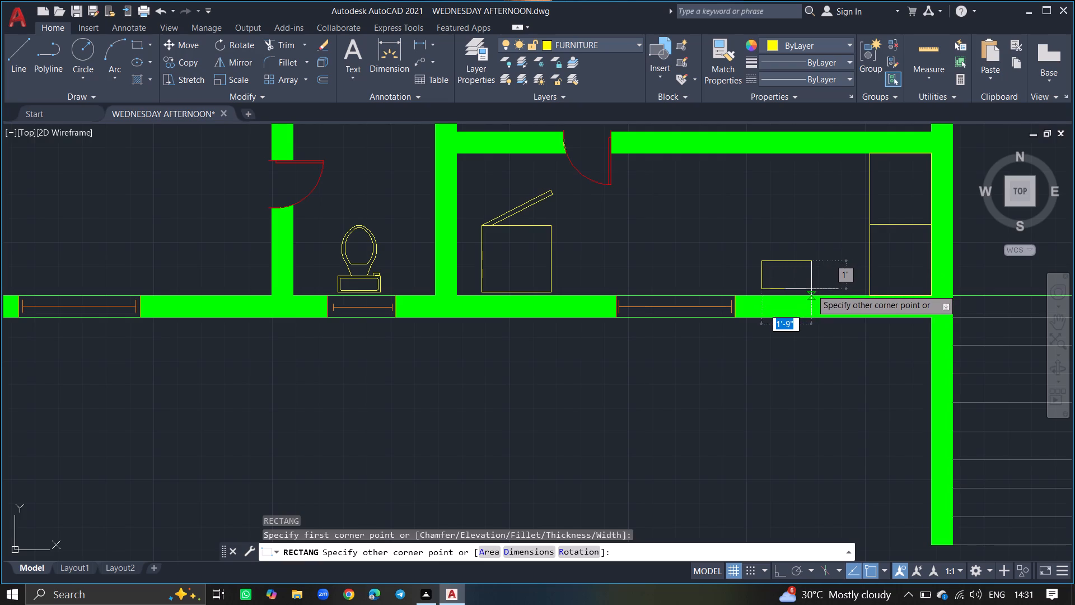
{"action": "left_click", "coordinate": [811, 289]}
Insert the Bed - Queen block from the Home - Space Planner.dwg blocks in DesignCenter into empty space outside the plan.
{"action": "scroll", "coordinate": [800, 234], "scroll_direction": "down", "scroll_amount": 2, "text": "ctrl"}
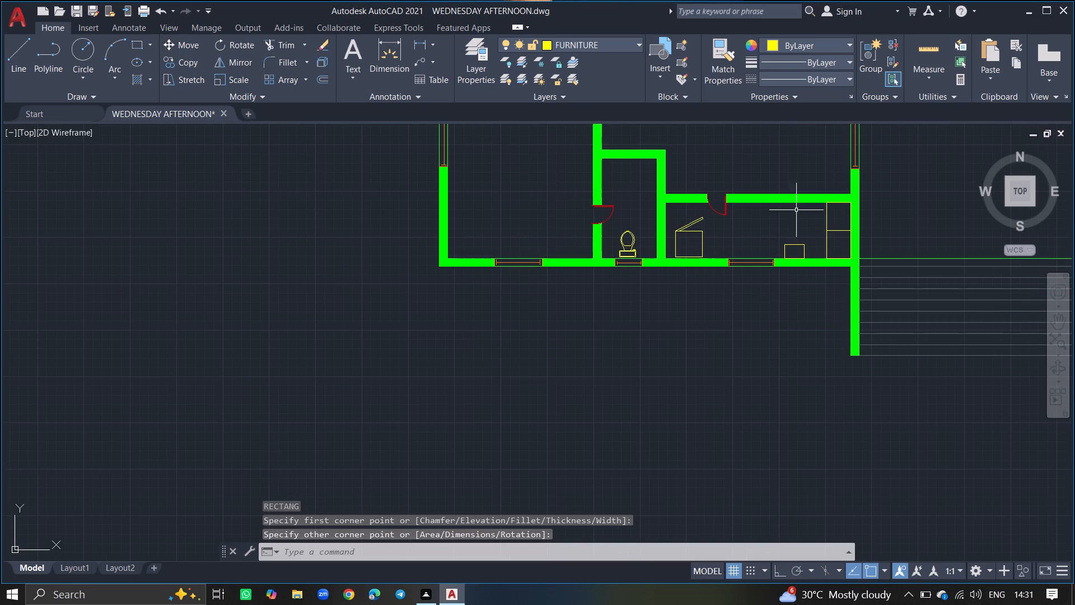
{"action": "scroll", "coordinate": [793, 204], "scroll_direction": "down", "scroll_amount": 4, "text": "ctrl"}
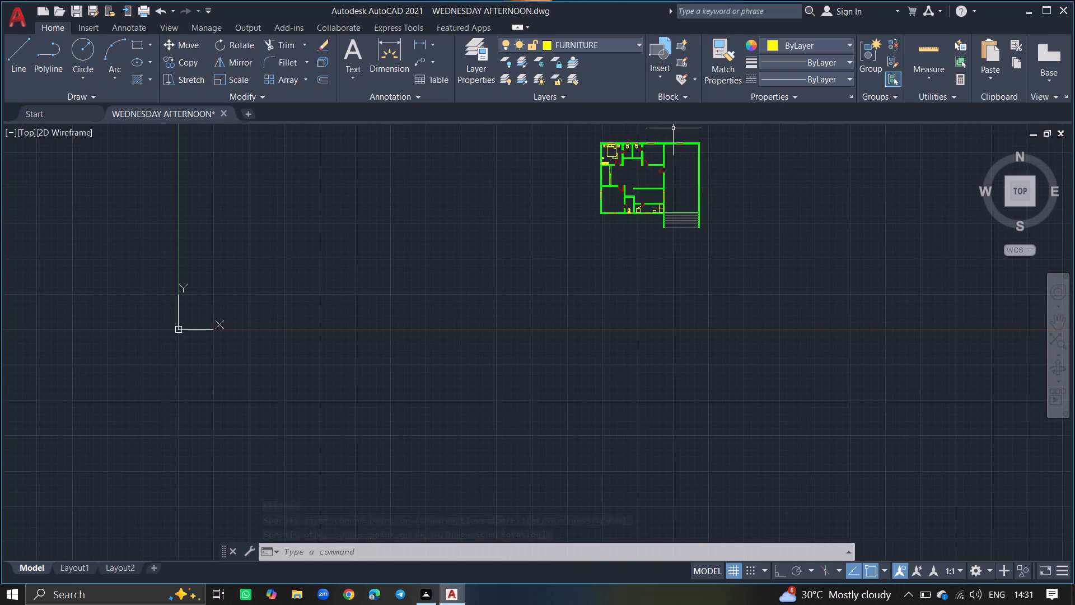
{"action": "key", "text": "ctrl+2"}
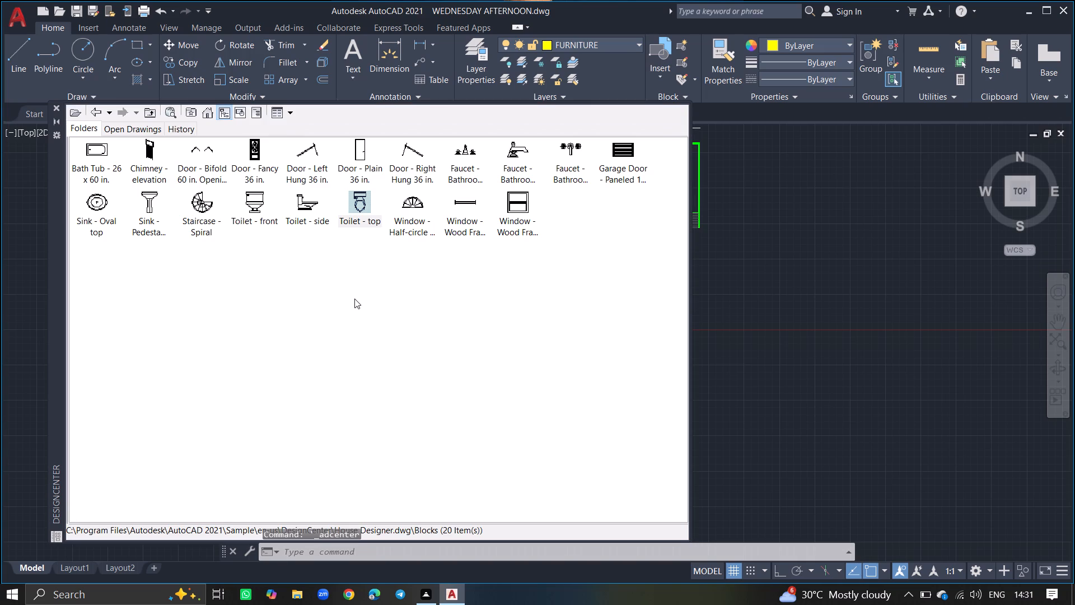
{"action": "left_click", "coordinate": [208, 110]}
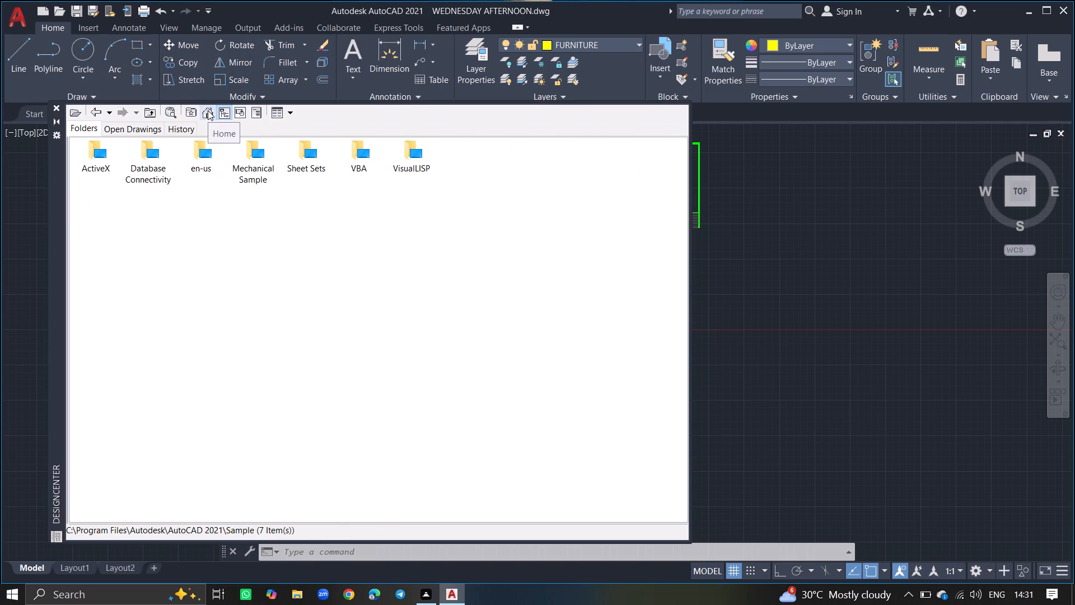
{"action": "double_click", "coordinate": [195, 153]}
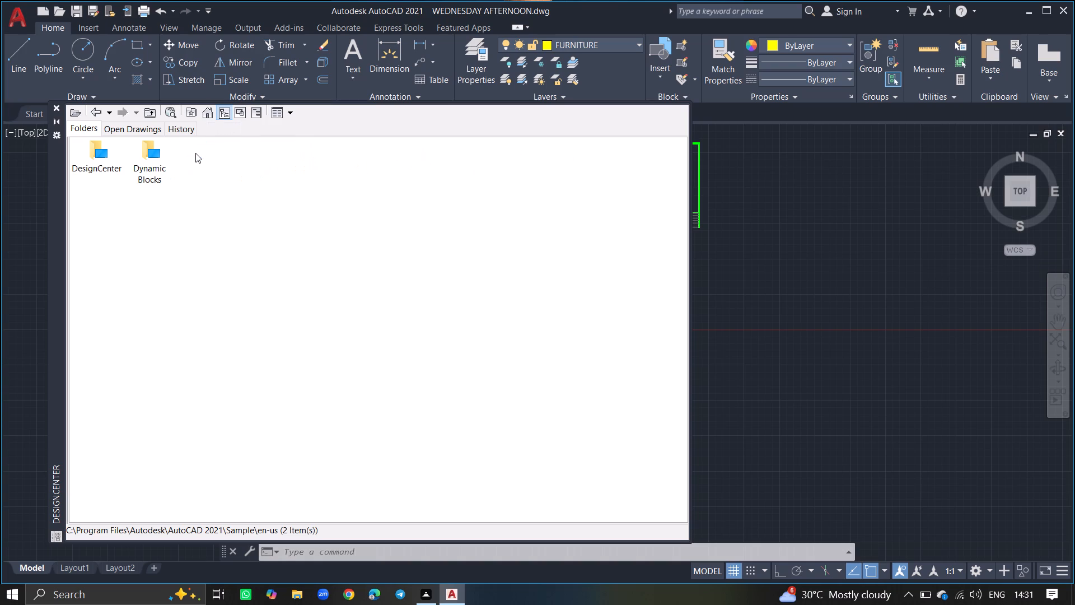
{"action": "double_click", "coordinate": [99, 169]}
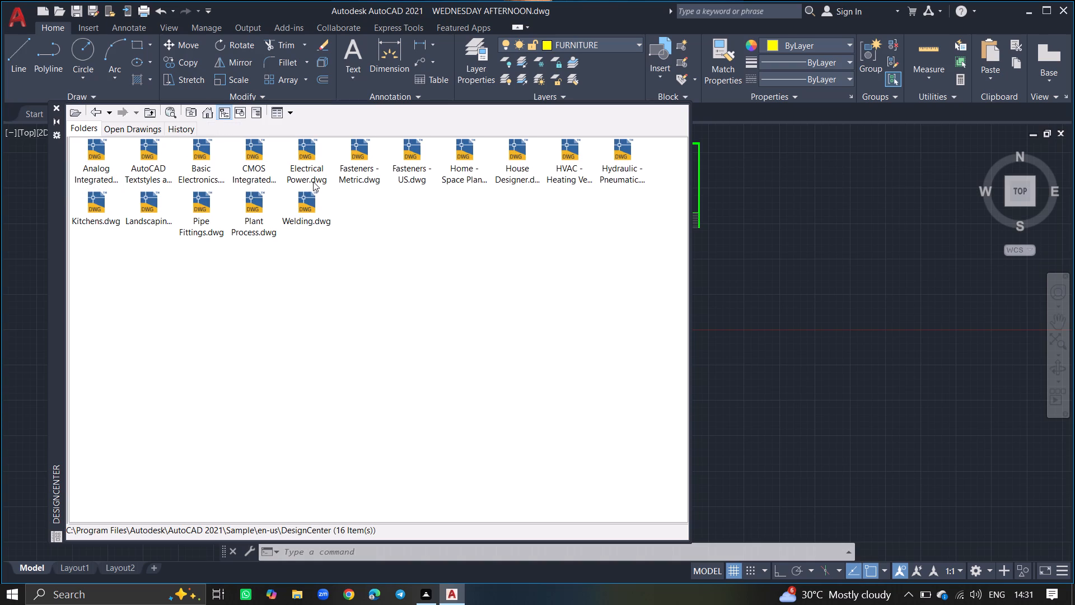
{"action": "double_click", "coordinate": [465, 166]}
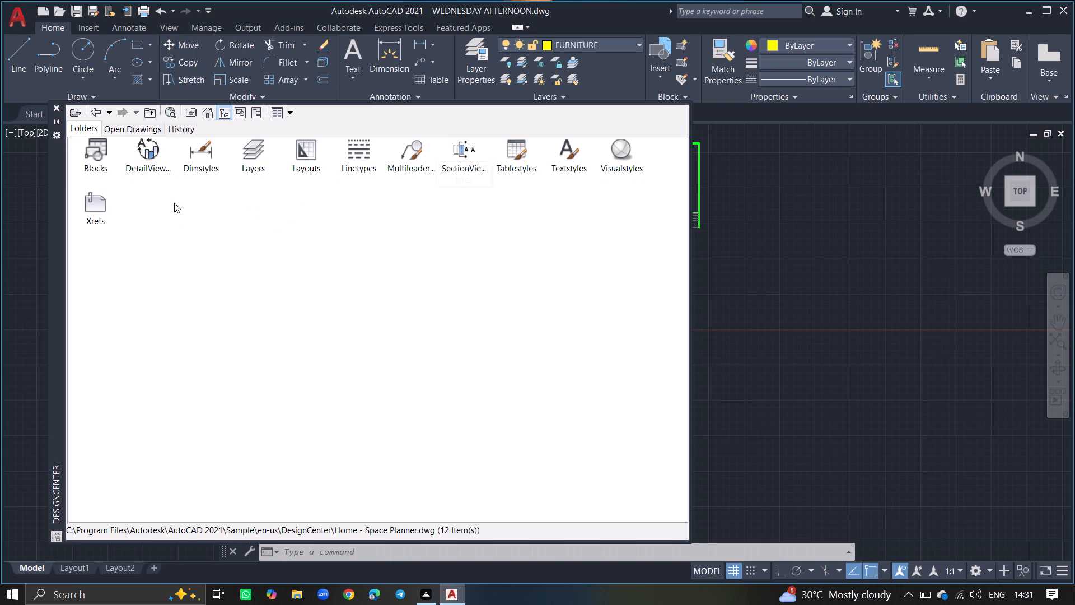
{"action": "double_click", "coordinate": [96, 151]}
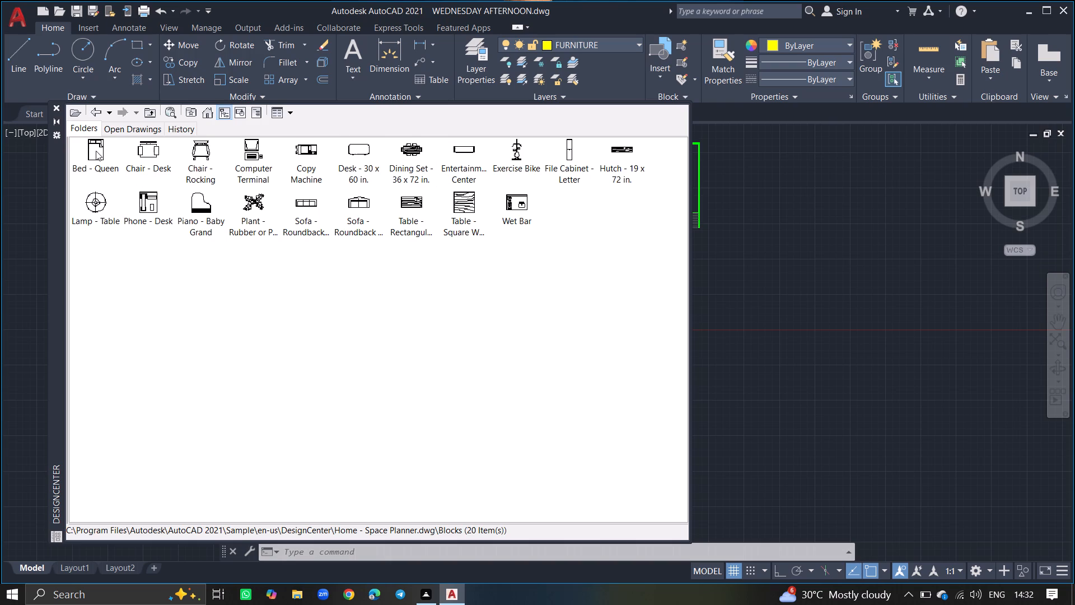
{"action": "left_click", "coordinate": [96, 151]}
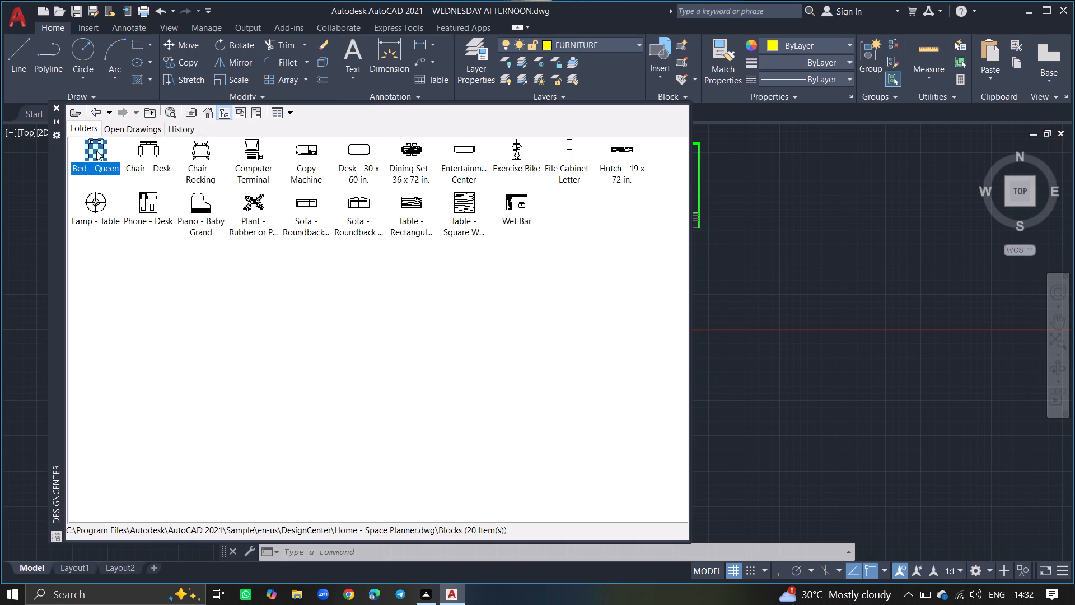
{"action": "left_click_drag", "start_coordinate": [96, 151], "coordinate": [745, 249]}
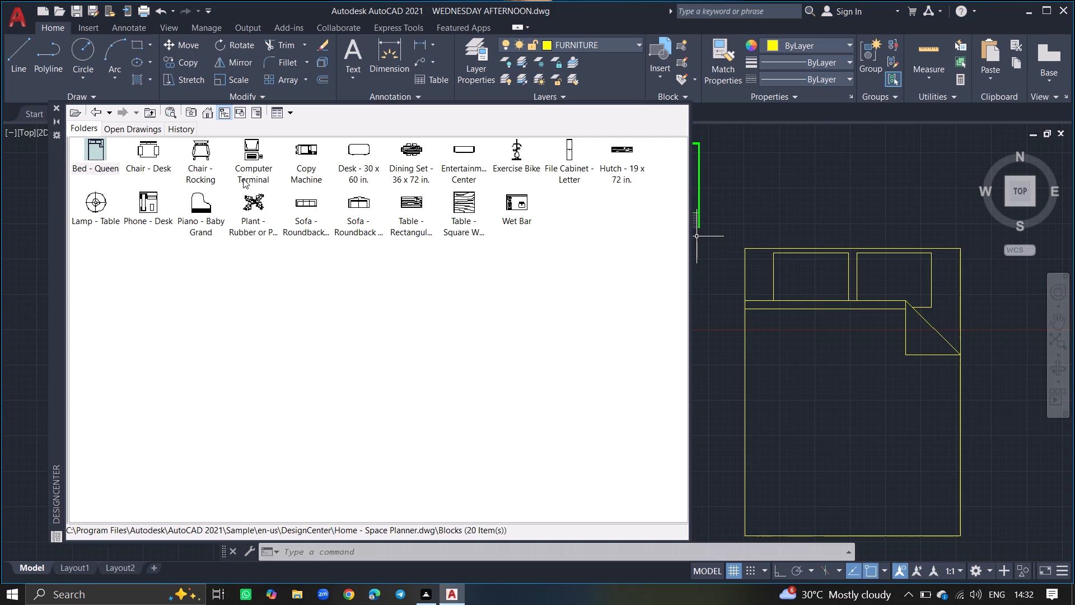
{"action": "left_click", "coordinate": [55, 105]}
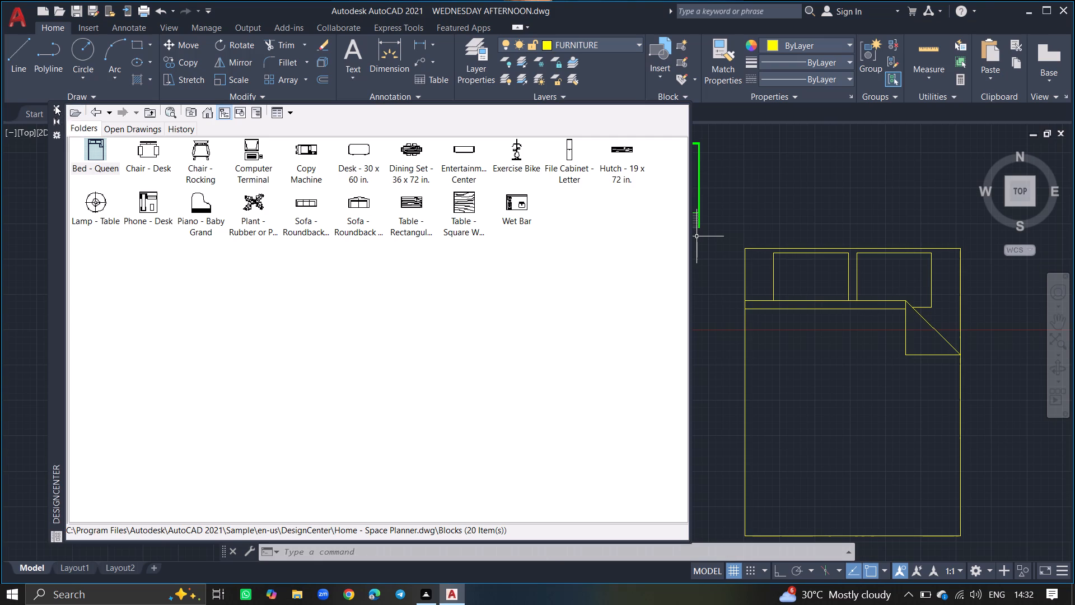
Scale the oversized queen bed down to about a tenth of its size, using a base point between its pillows.
{"action": "scroll", "coordinate": [204, 230], "scroll_direction": "down", "scroll_amount": 2, "text": "ctrl"}
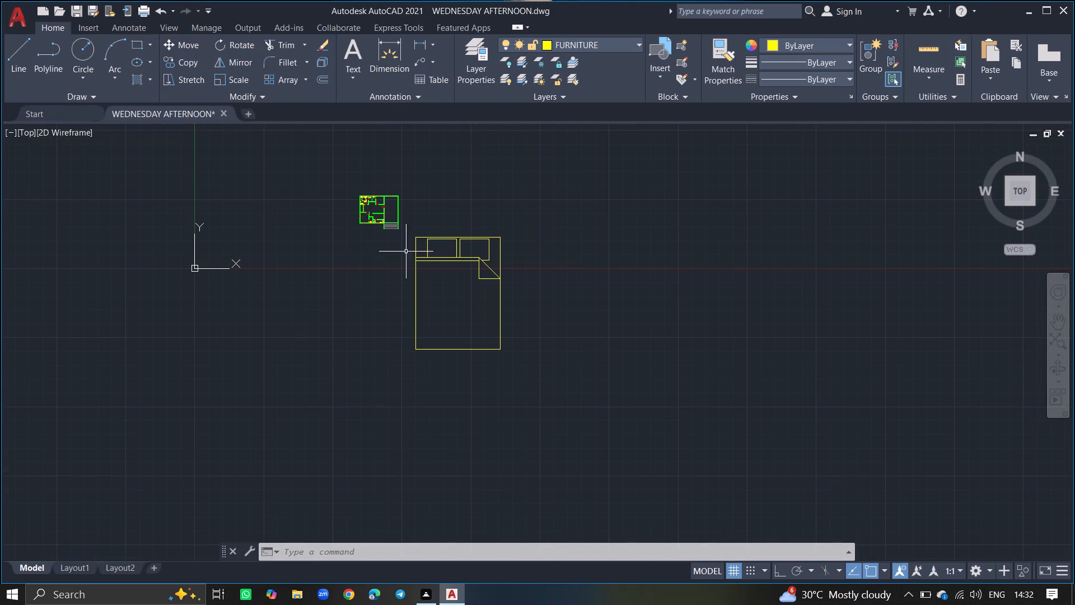
{"action": "left_click", "coordinate": [427, 250]}
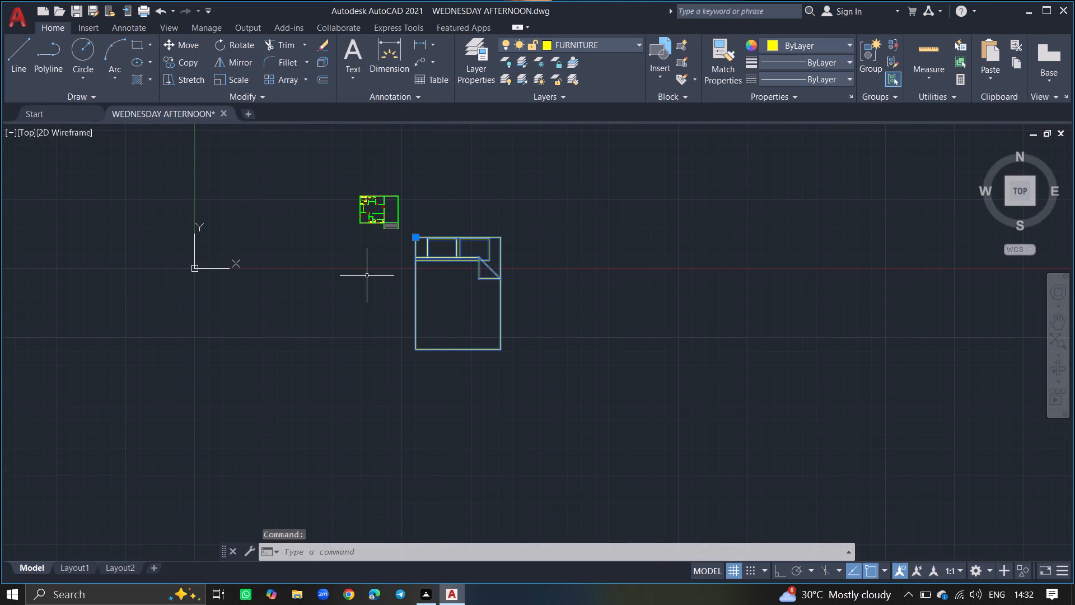
{"action": "type", "text": "SC"}
{"action": "key", "text": "Return"}
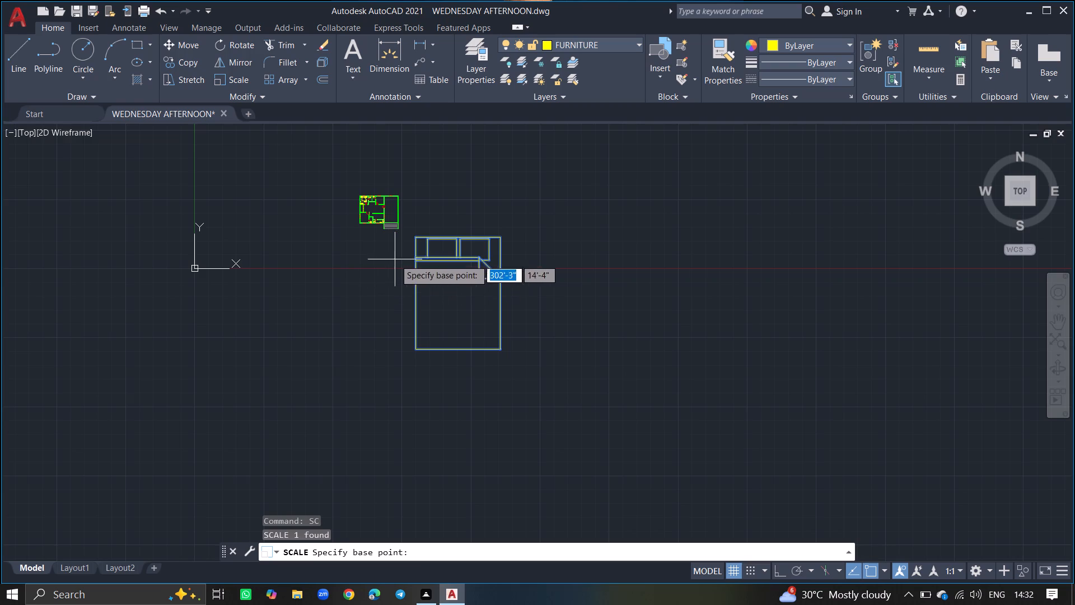
{"action": "left_click", "coordinate": [457, 247]}
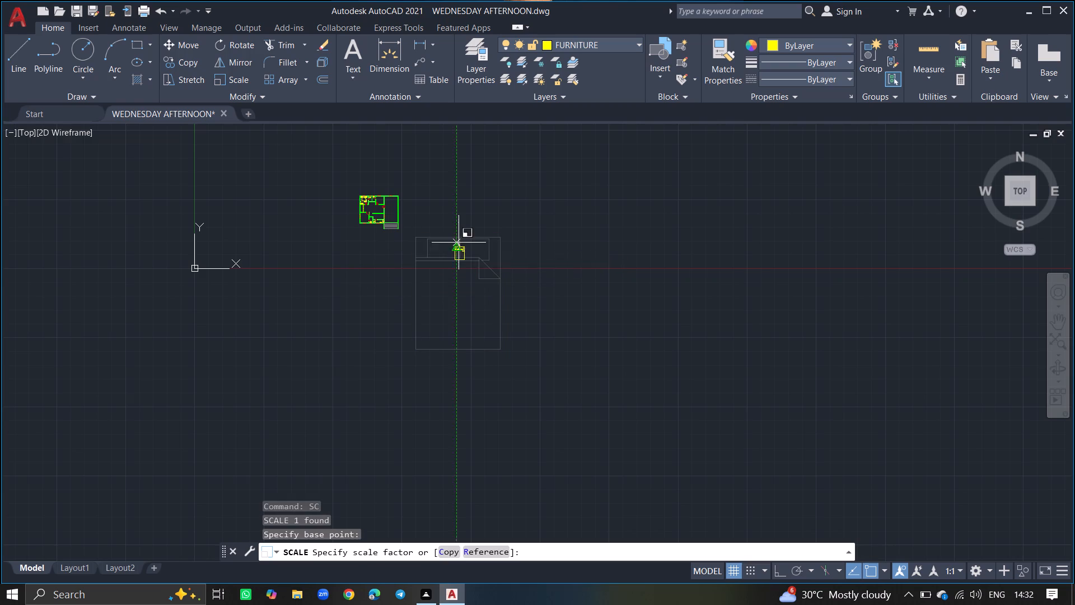
{"action": "scroll", "coordinate": [461, 237], "scroll_direction": "up", "scroll_amount": 2, "text": "ctrl"}
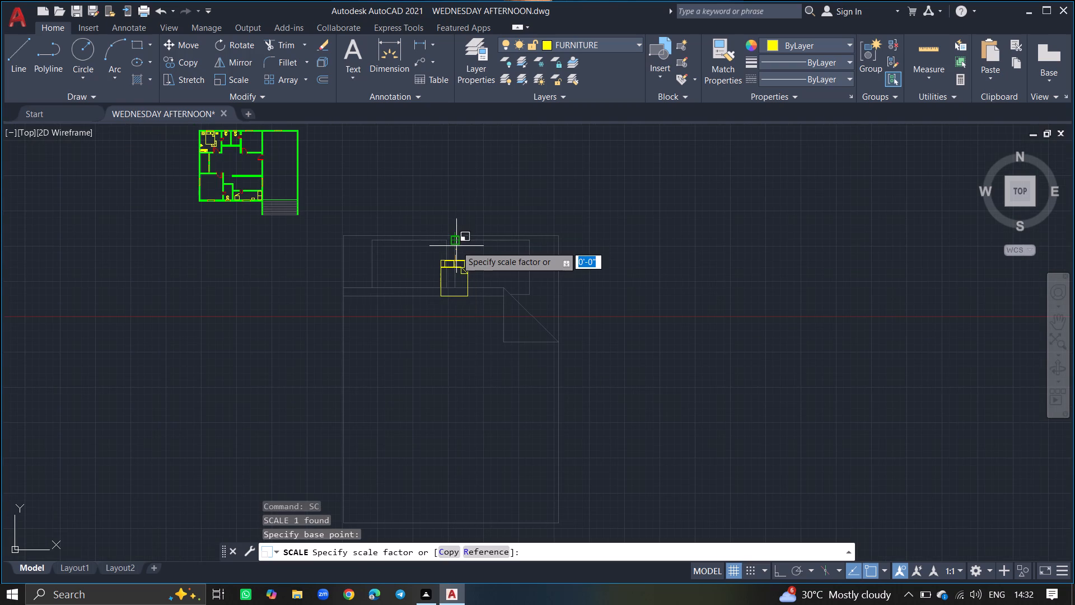
{"action": "scroll", "coordinate": [456, 246], "scroll_direction": "up", "scroll_amount": 4, "text": "ctrl"}
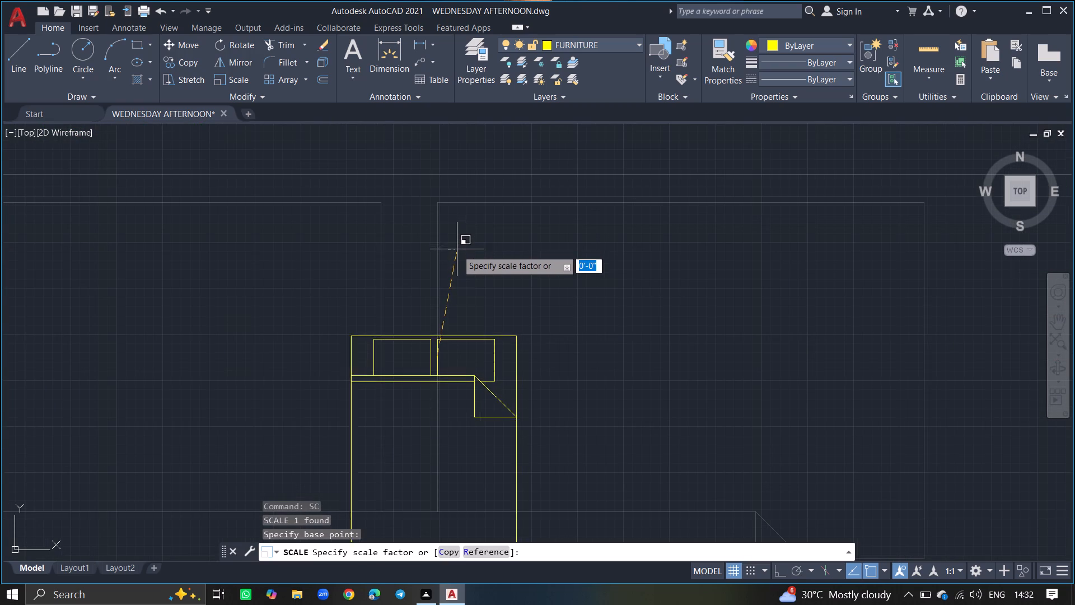
{"action": "scroll", "coordinate": [444, 273], "scroll_direction": "down", "scroll_amount": 1, "text": "ctrl"}
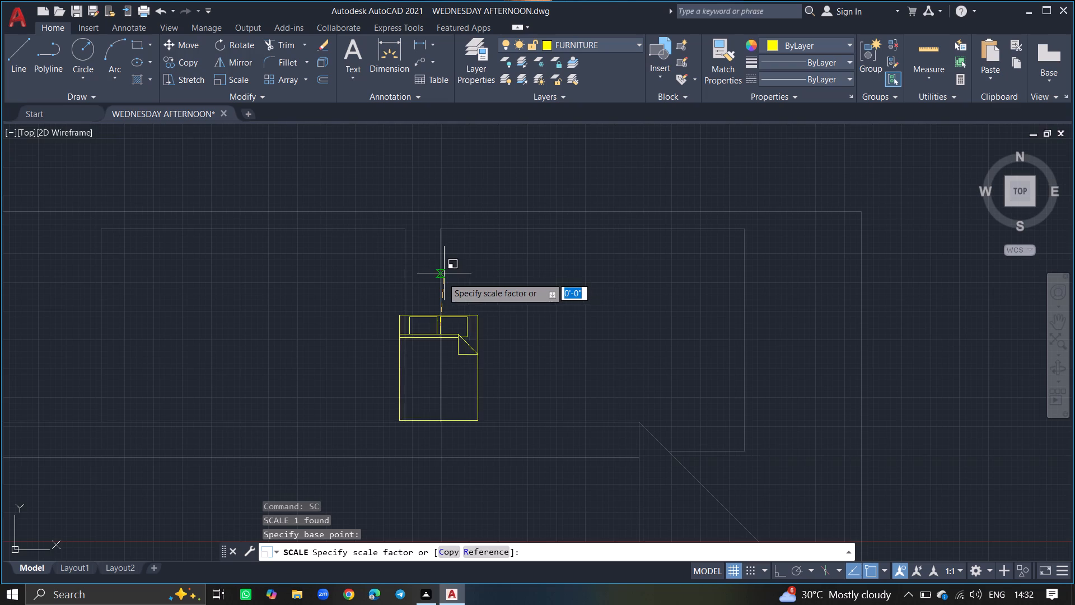
{"action": "scroll", "coordinate": [439, 288], "scroll_direction": "down", "scroll_amount": 3, "text": "ctrl"}
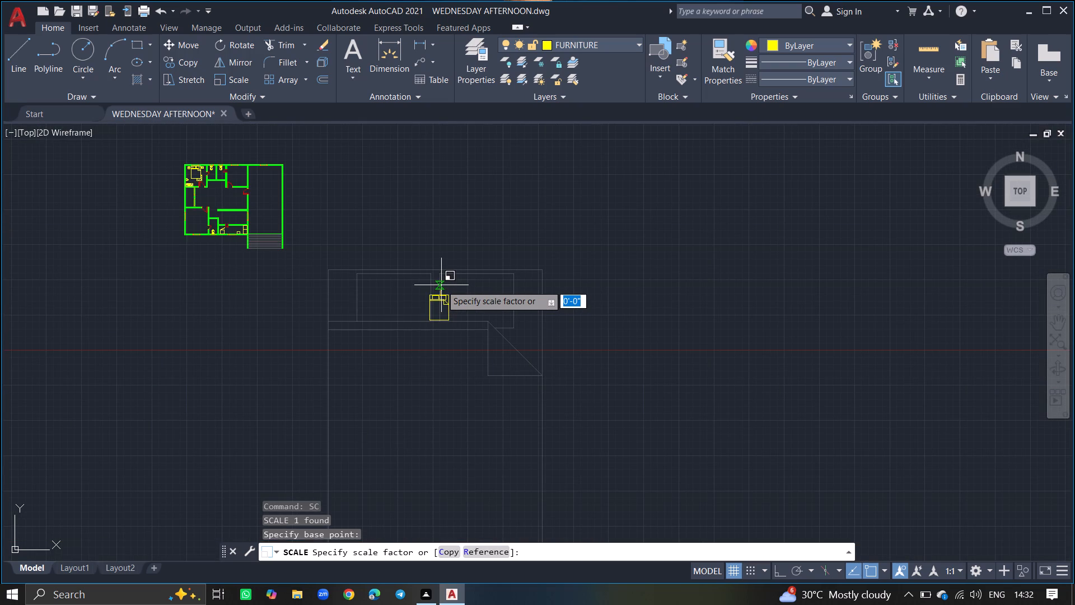
{"action": "left_click", "coordinate": [442, 284]}
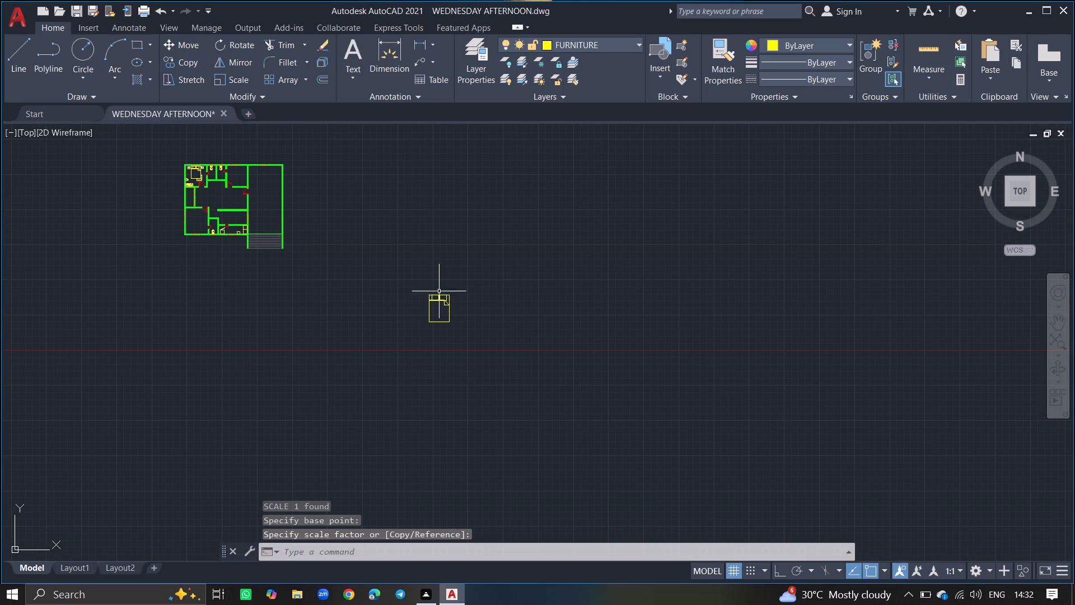
Move the queen bed from its pillow end into the upper bedroom beside the two toilets, near the top window.
{"action": "left_click", "coordinate": [436, 296]}
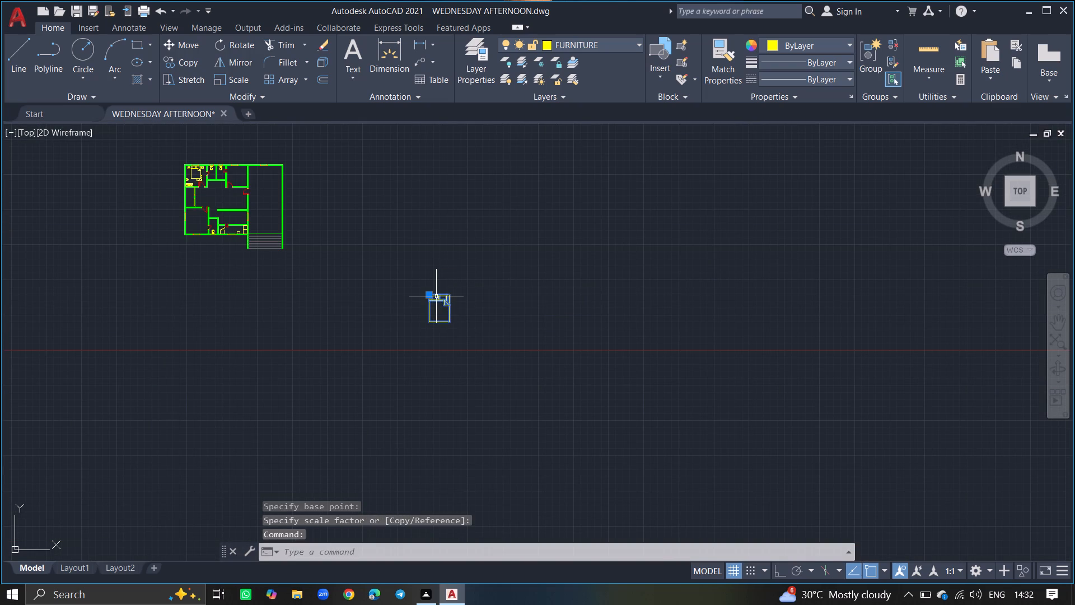
{"action": "type", "text": "MOV"}
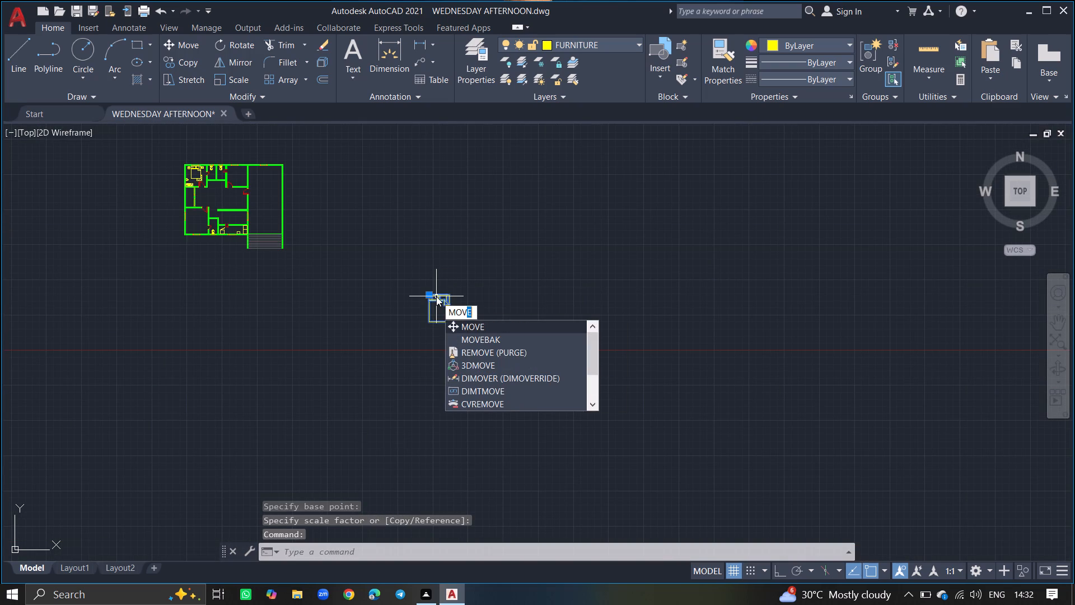
{"action": "key", "text": "e"}
{"action": "key", "text": "Return"}
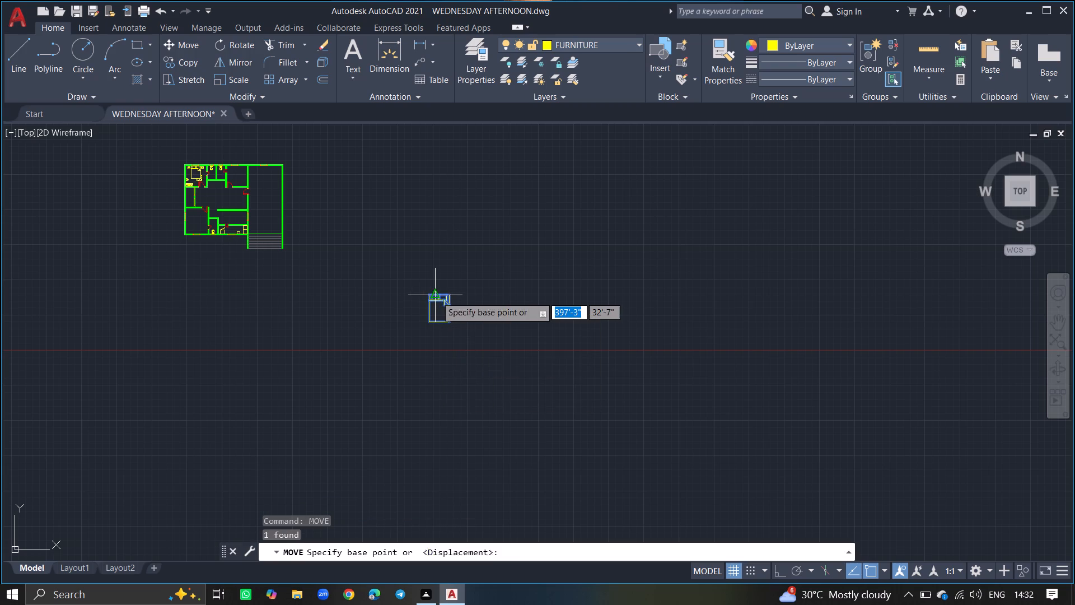
{"action": "left_click", "coordinate": [442, 299]}
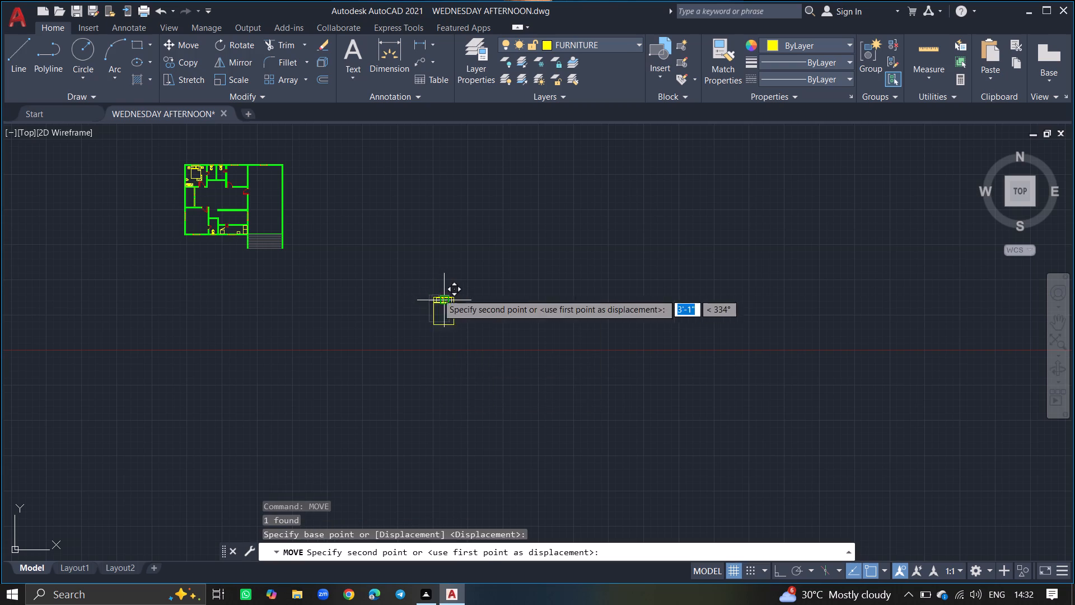
{"action": "scroll", "coordinate": [259, 157], "scroll_direction": "up", "scroll_amount": 3, "text": "ctrl"}
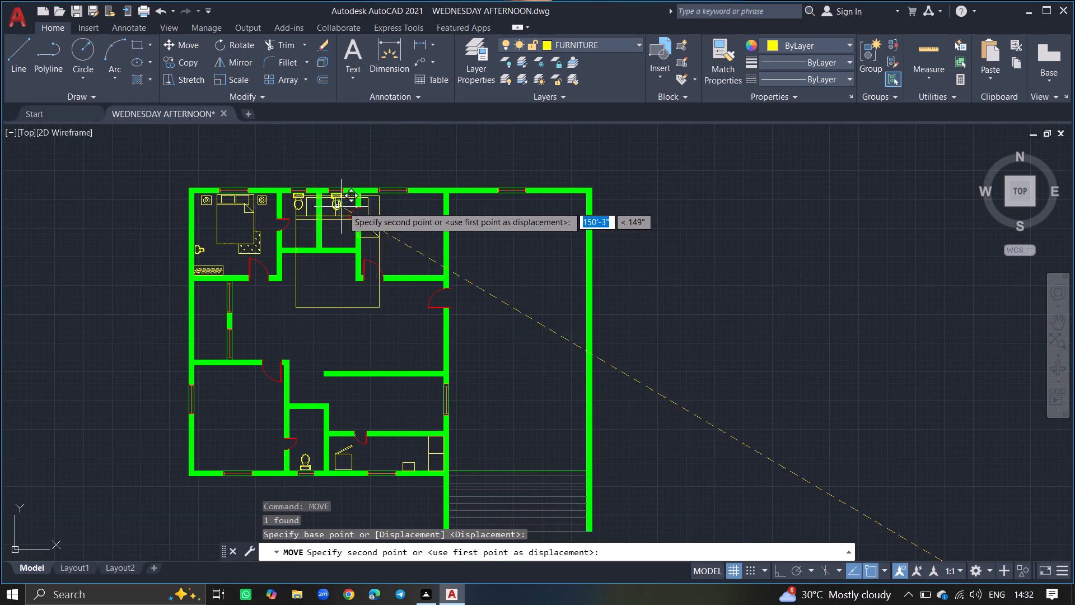
{"action": "left_click", "coordinate": [406, 216]}
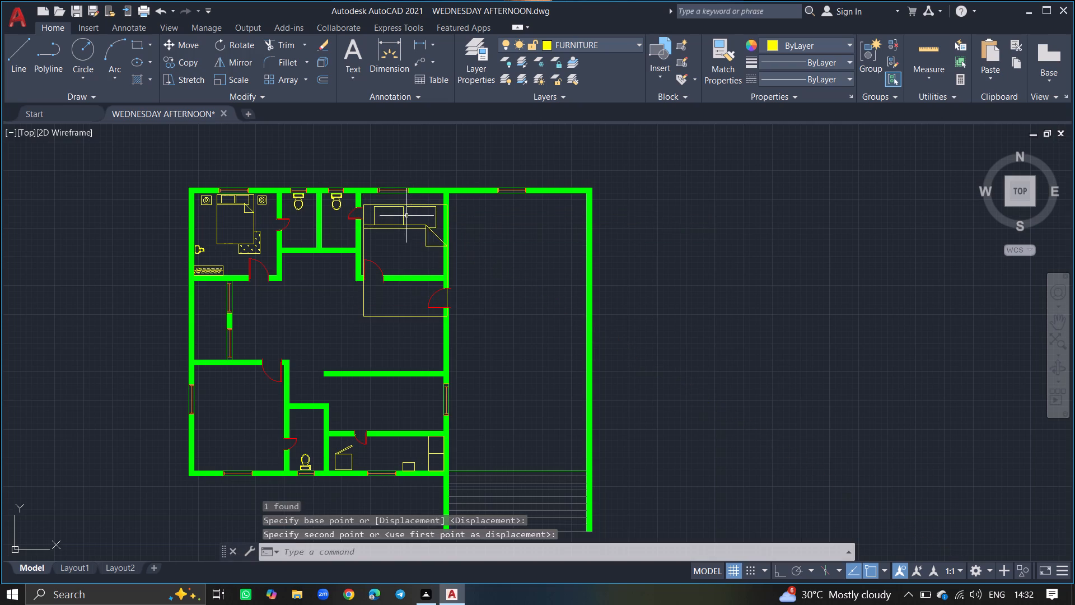
Scale the queen bed down to about a third of its size from a point between its pillows so it fits the bedroom.
{"action": "left_click", "coordinate": [403, 216]}
{"action": "type", "text": "SC"}
{"action": "key", "text": "Return"}
{"action": "left_click", "coordinate": [403, 216]}
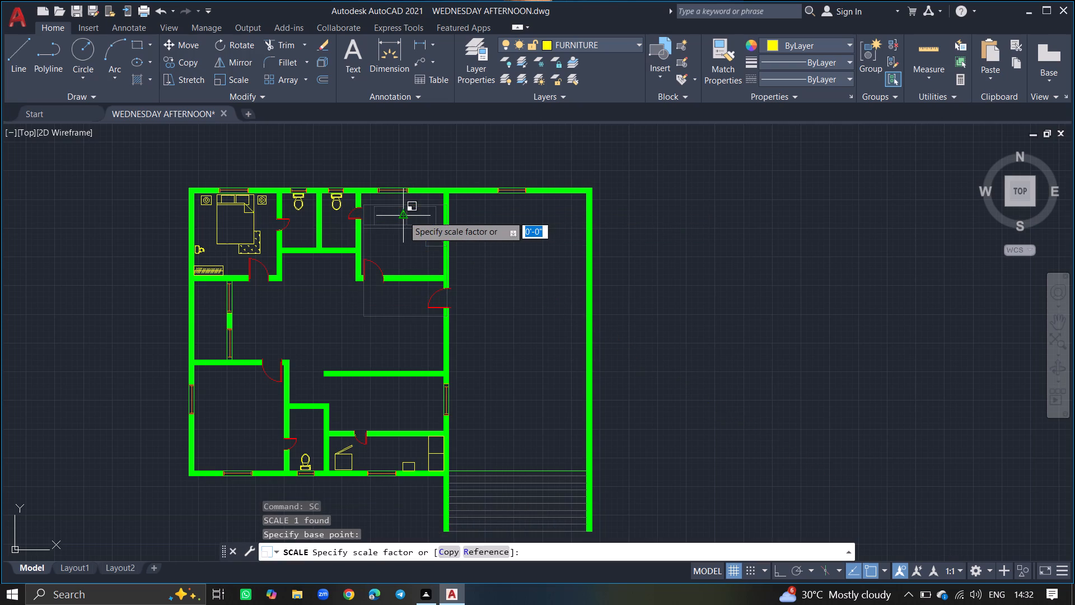
{"action": "scroll", "coordinate": [403, 206], "scroll_direction": "up", "scroll_amount": 1, "text": "ctrl"}
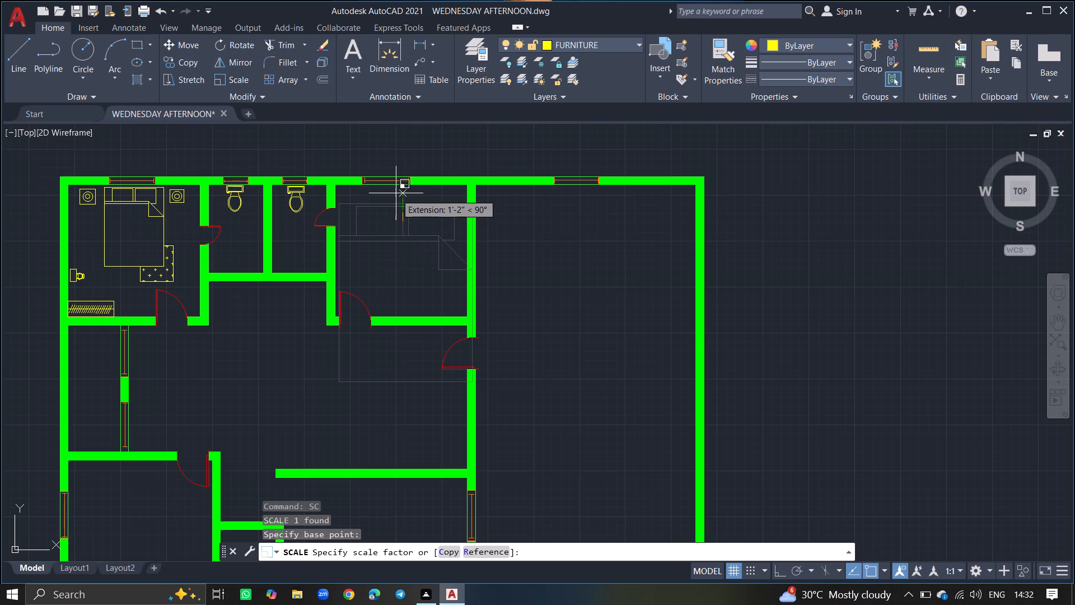
{"action": "left_click_drag", "start_coordinate": [396, 193], "coordinate": [405, 219]}
Pick the scale factor point that shrinks the queen bed to about a third of its size, fitting the upper bedroom.
{"action": "left_click", "coordinate": [405, 219]}
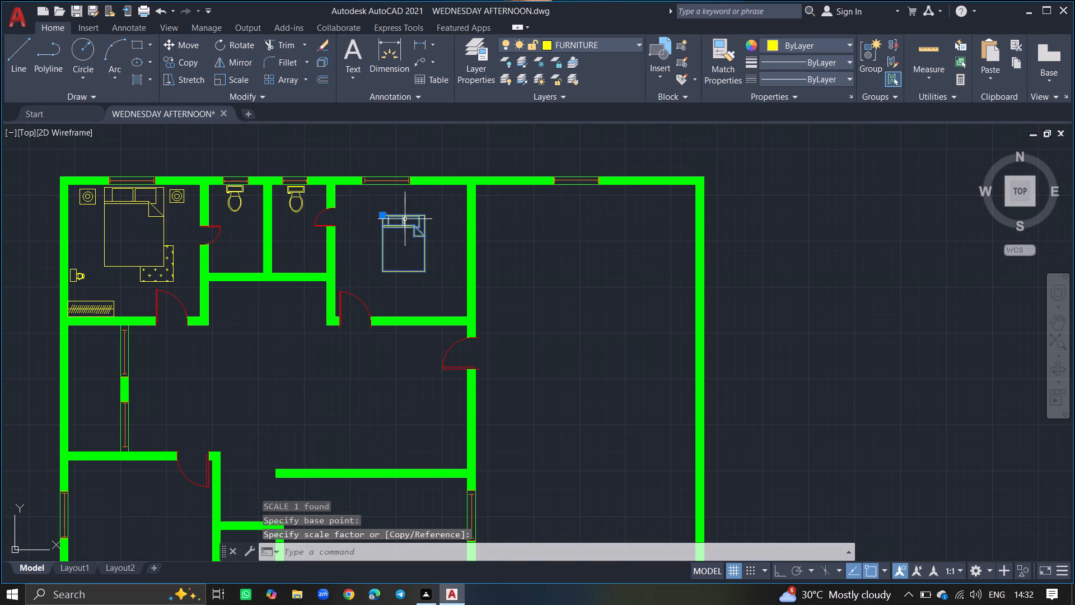
Rotate the queen bed a quarter turn clockwise about a point between its pillows, so the pillows face the bedroom's right wall.
{"action": "scroll", "coordinate": [405, 219], "scroll_direction": "up", "scroll_amount": 2, "text": "ctrl"}
{"action": "type", "text": "RO"}
{"action": "key", "text": "Return"}
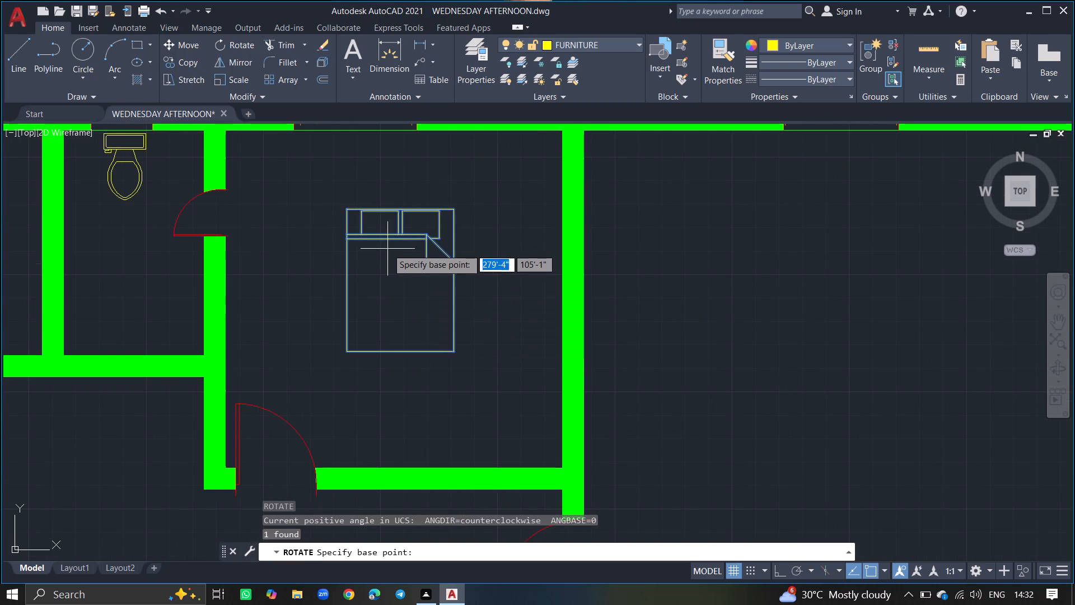
{"action": "left_click_drag", "start_coordinate": [400, 231], "coordinate": [402, 323]}
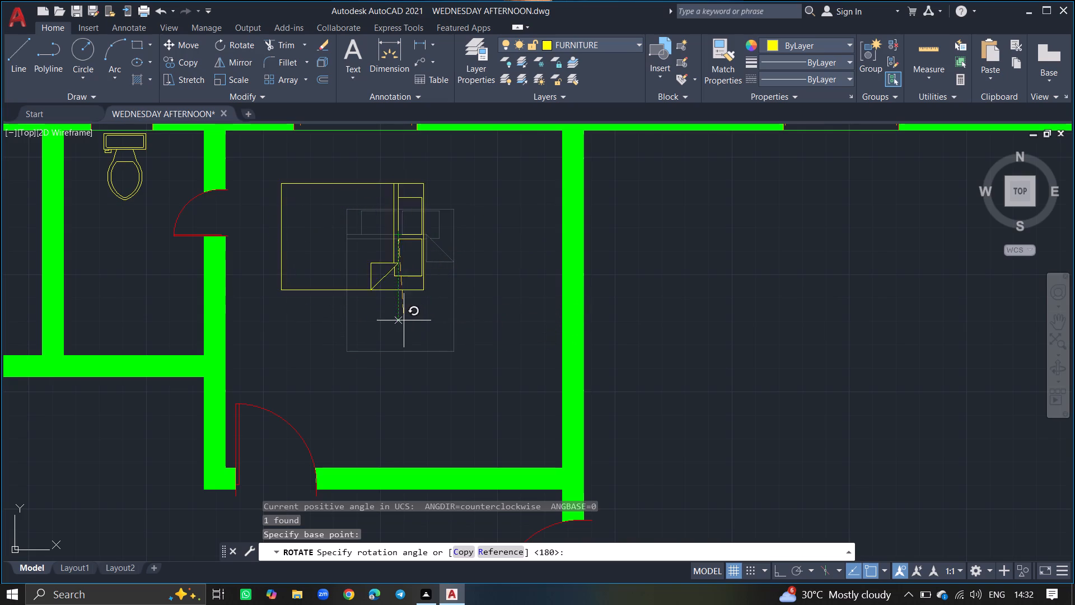
{"action": "left_click_drag", "start_coordinate": [402, 323], "coordinate": [400, 328]}
{"action": "left_click", "coordinate": [400, 328]}
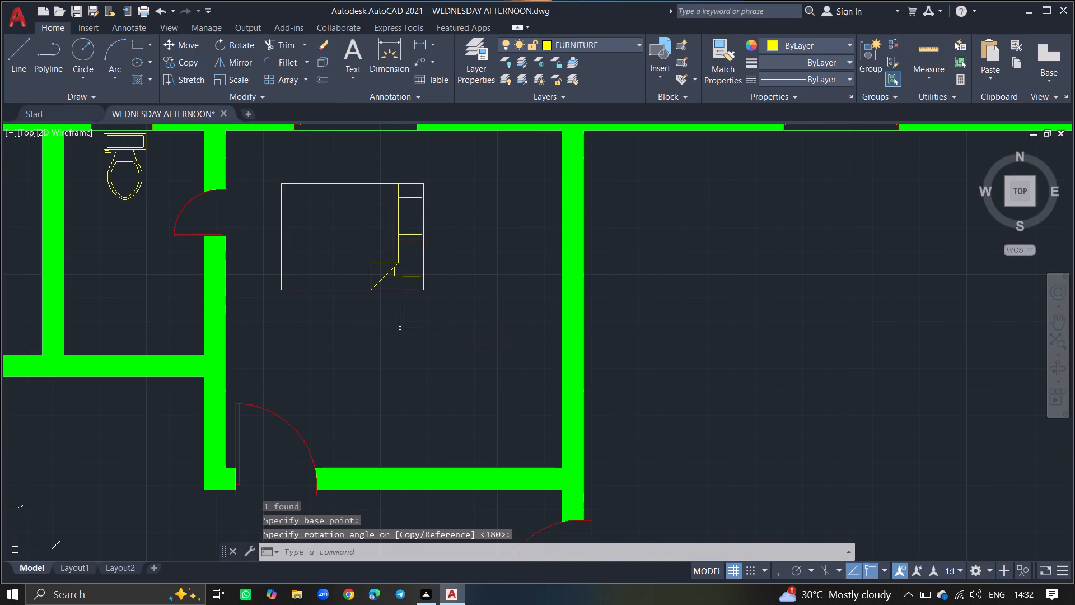
Move the rotated queen bed from its pillow end so the headboard sits close to the bedroom's right wall.
{"action": "left_click", "coordinate": [410, 274]}
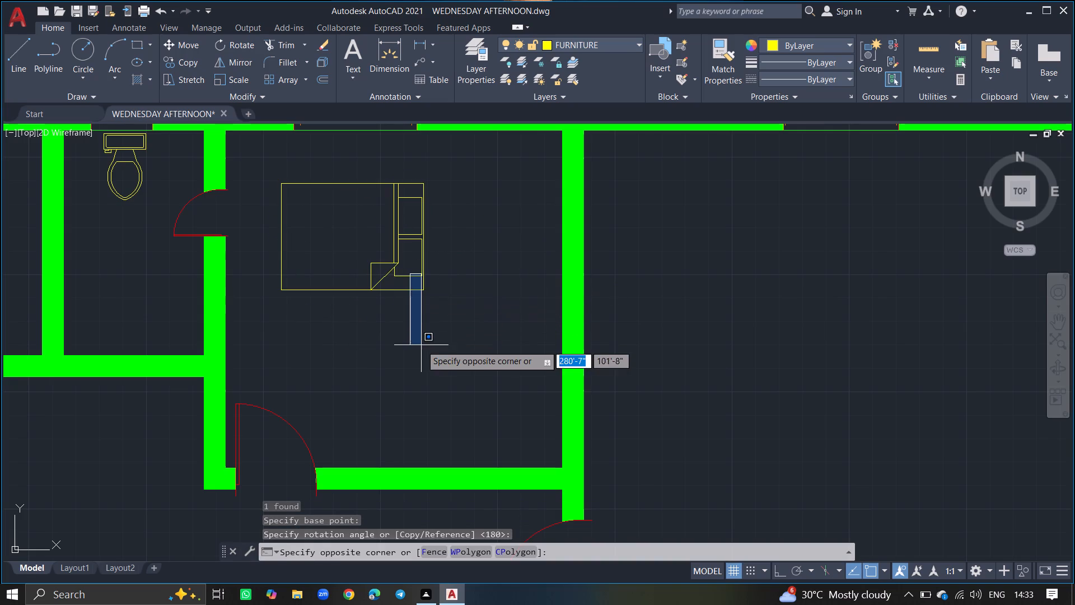
{"action": "left_click", "coordinate": [319, 226]}
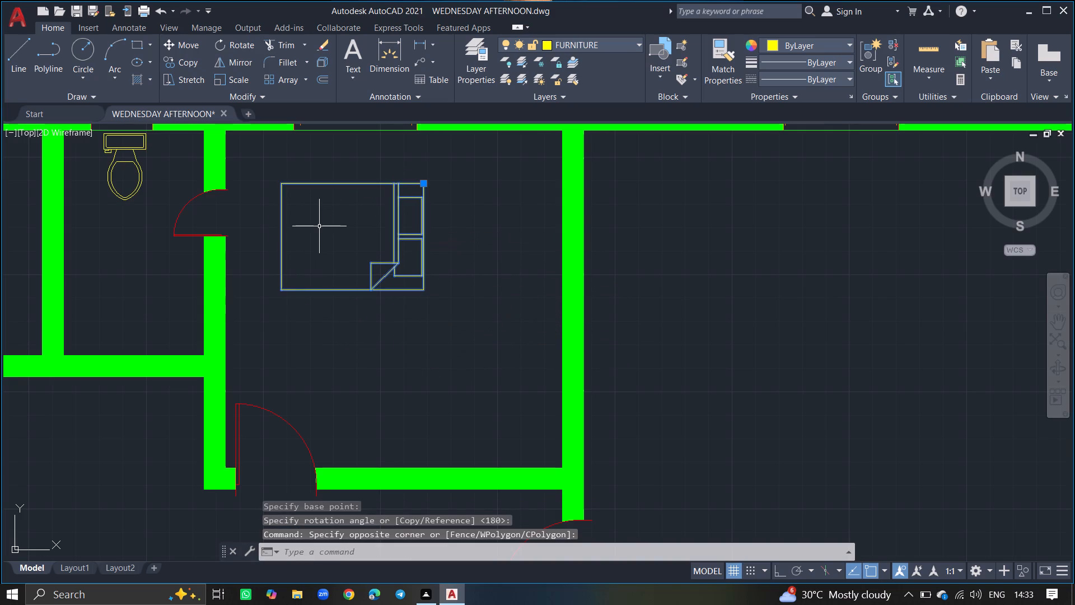
{"action": "type", "text": "MOVE"}
{"action": "key", "text": "Return"}
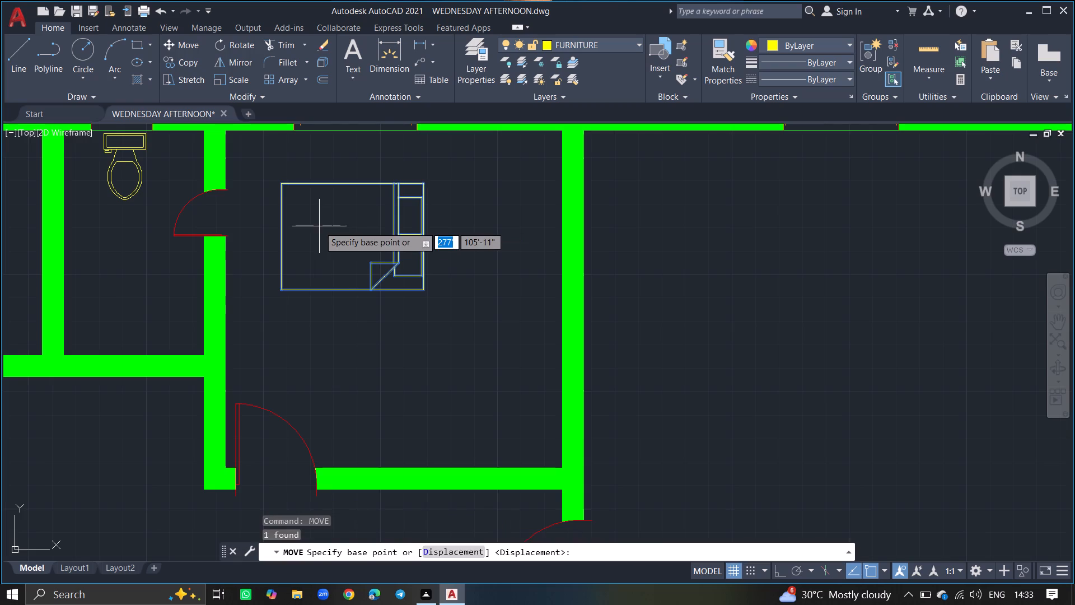
{"action": "left_click", "coordinate": [401, 240]}
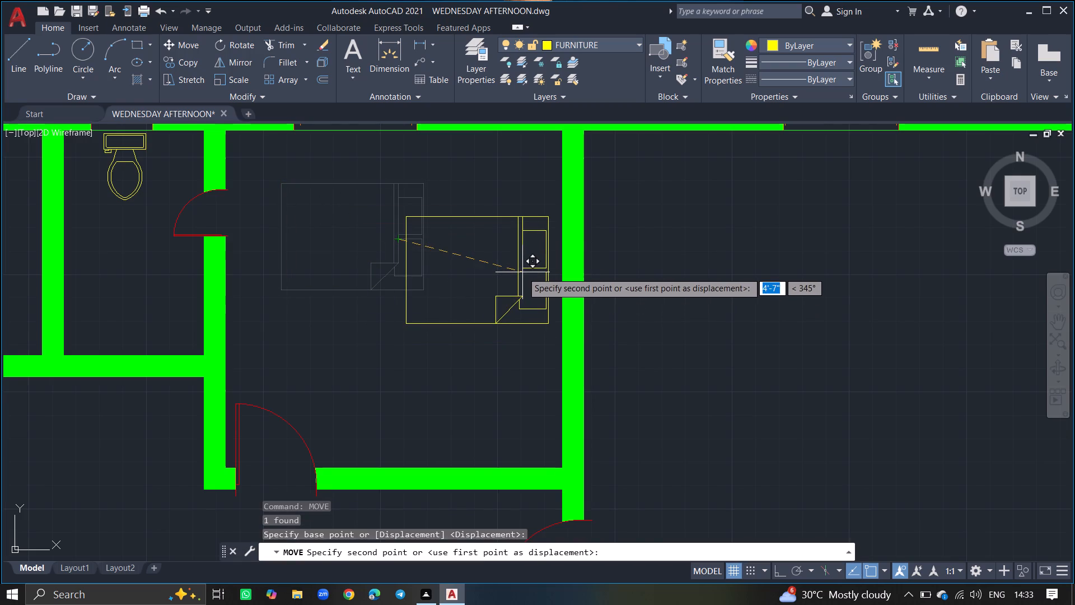
{"action": "left_click", "coordinate": [522, 272]}
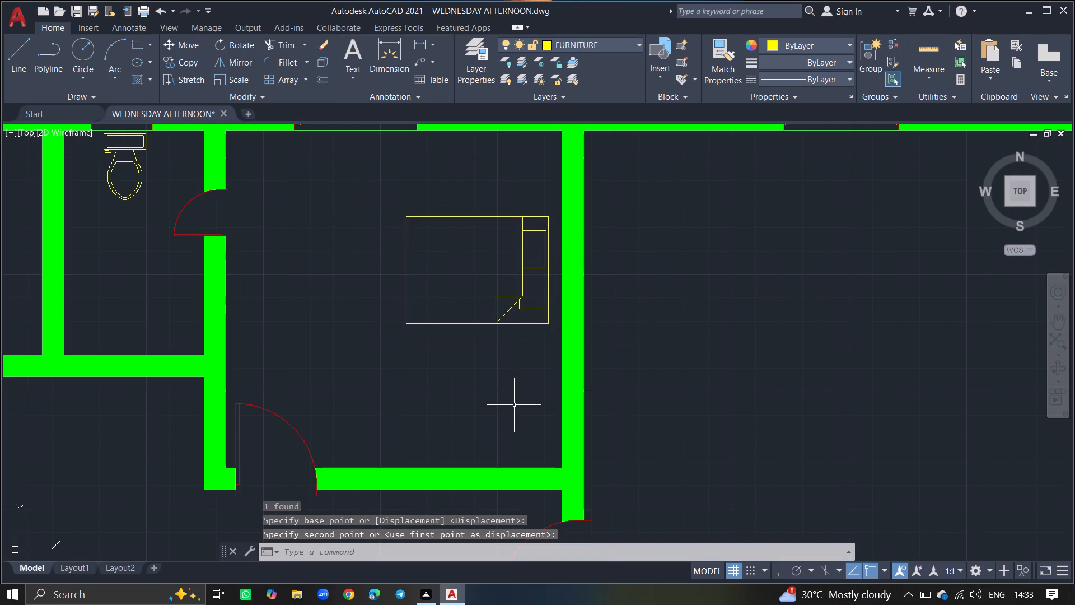
Draw a wardrobe rectangle just over 5' long and about 1'-3" deep in the bedroom's lower-right corner, along the bottom wall.
{"action": "type", "text": "RE"}
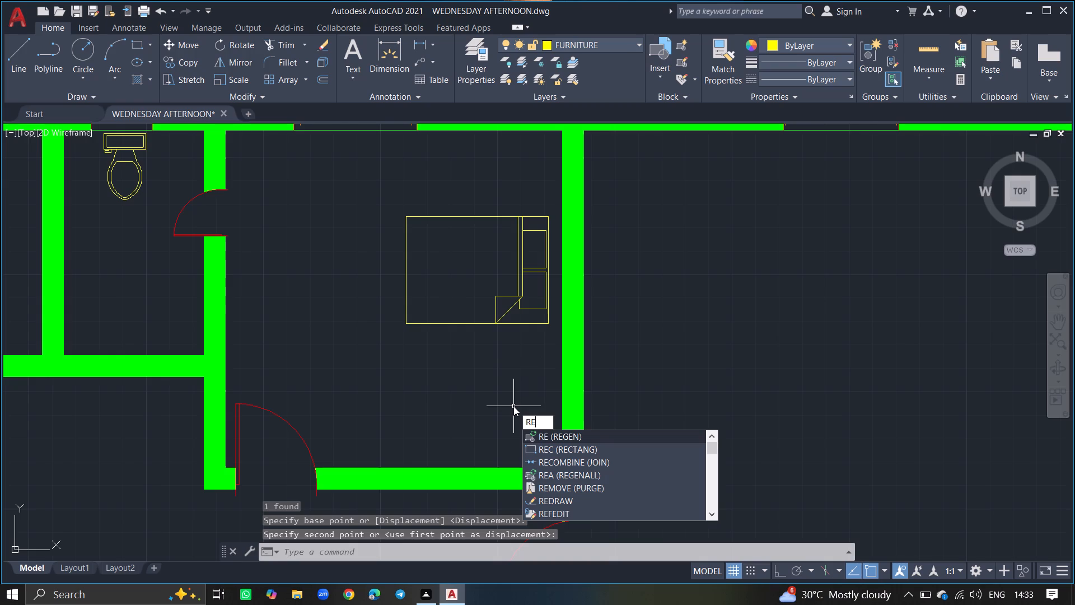
{"action": "key", "text": "c"}
{"action": "key", "text": "Return"}
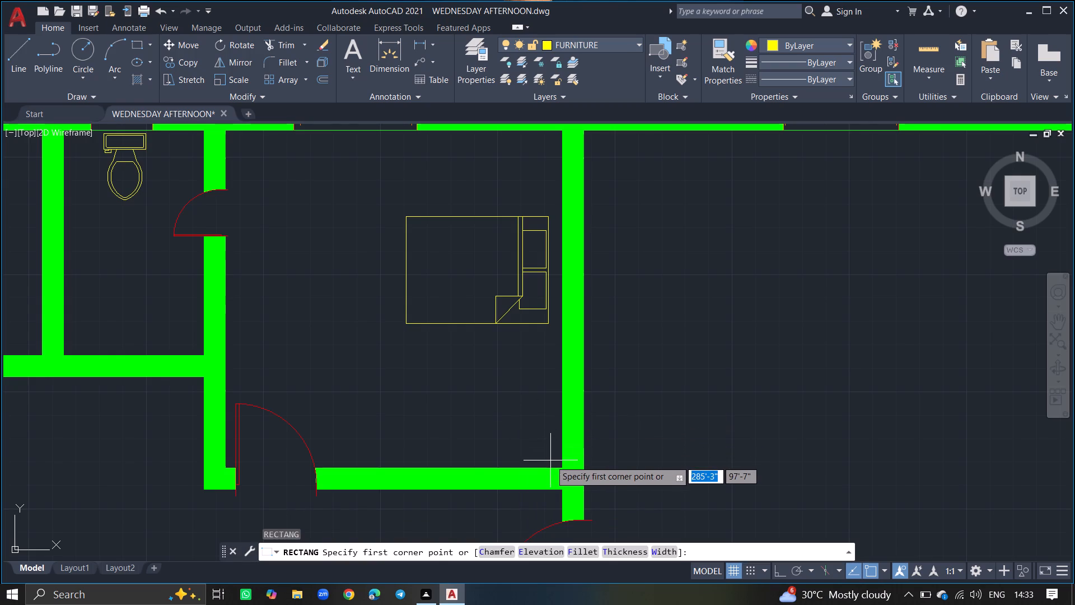
{"action": "left_click_drag", "start_coordinate": [554, 458], "coordinate": [500, 413]}
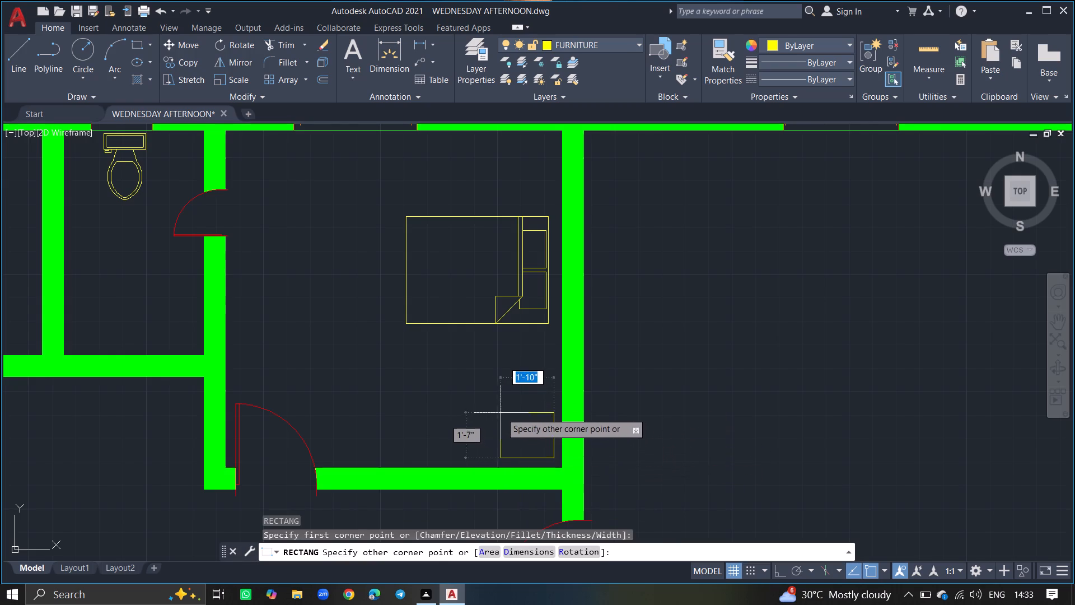
{"action": "left_click_drag", "start_coordinate": [500, 413], "coordinate": [470, 424]}
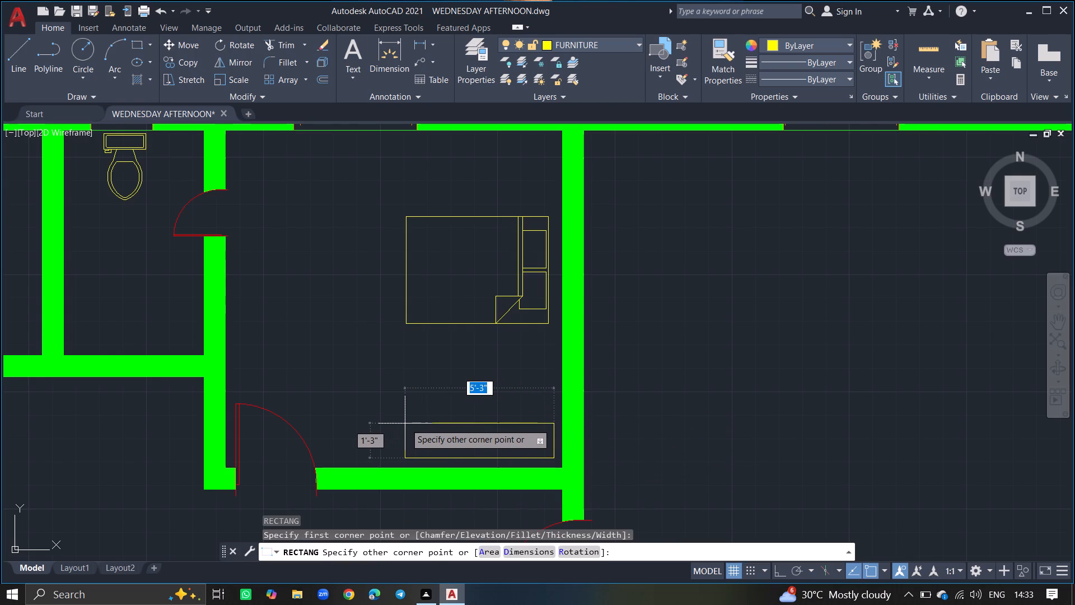
{"action": "left_click", "coordinate": [399, 424]}
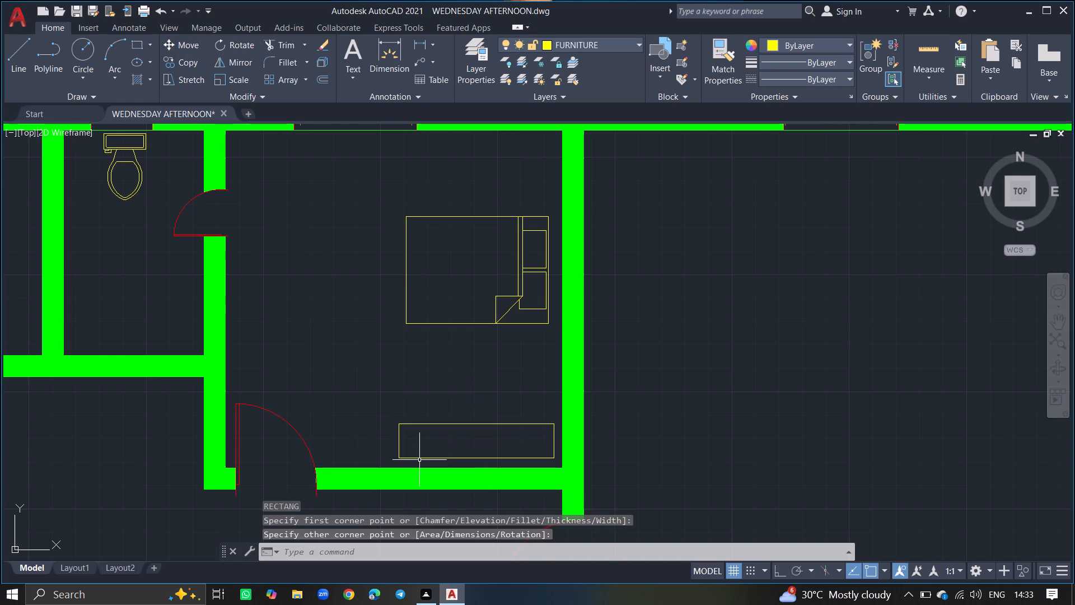
Draw a horizontal centre line through the wardrobe rectangle between the midpoints of its two short sides.
{"action": "scroll", "coordinate": [419, 460], "scroll_direction": "up", "scroll_amount": 4, "text": "ctrl"}
{"action": "key", "text": "l"}
{"action": "key", "text": "Return"}
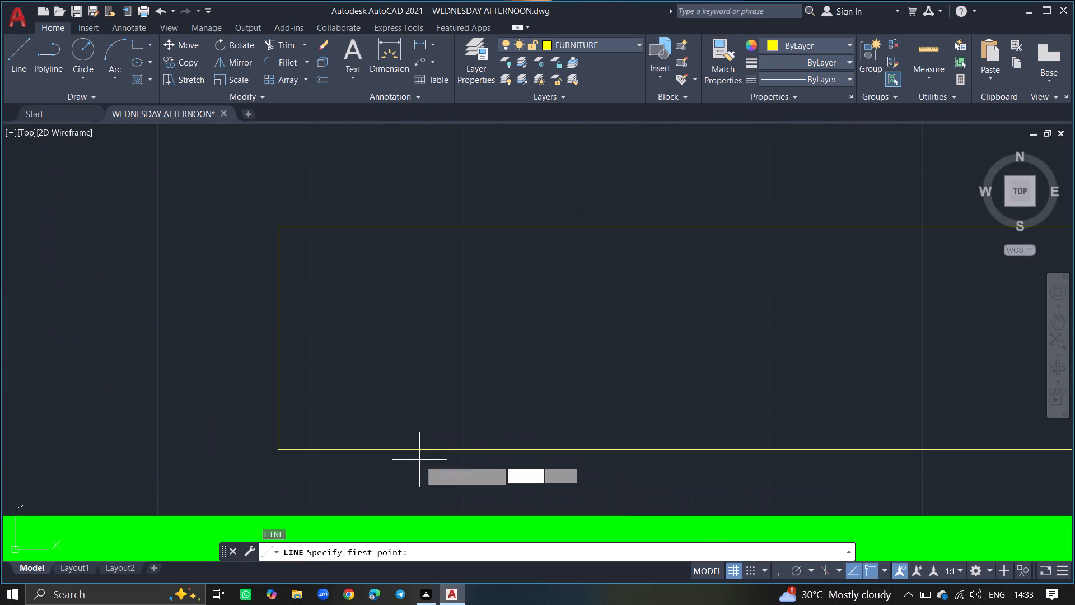
{"action": "scroll", "coordinate": [419, 460], "scroll_direction": "down", "scroll_amount": 2, "text": "ctrl"}
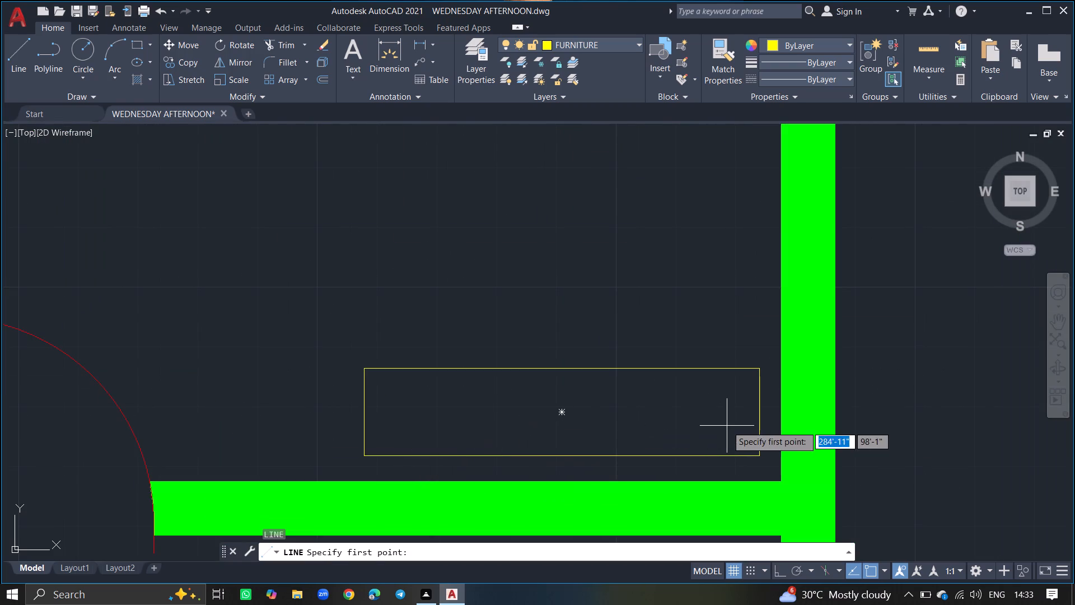
{"action": "left_click_drag", "start_coordinate": [759, 414], "coordinate": [591, 406]}
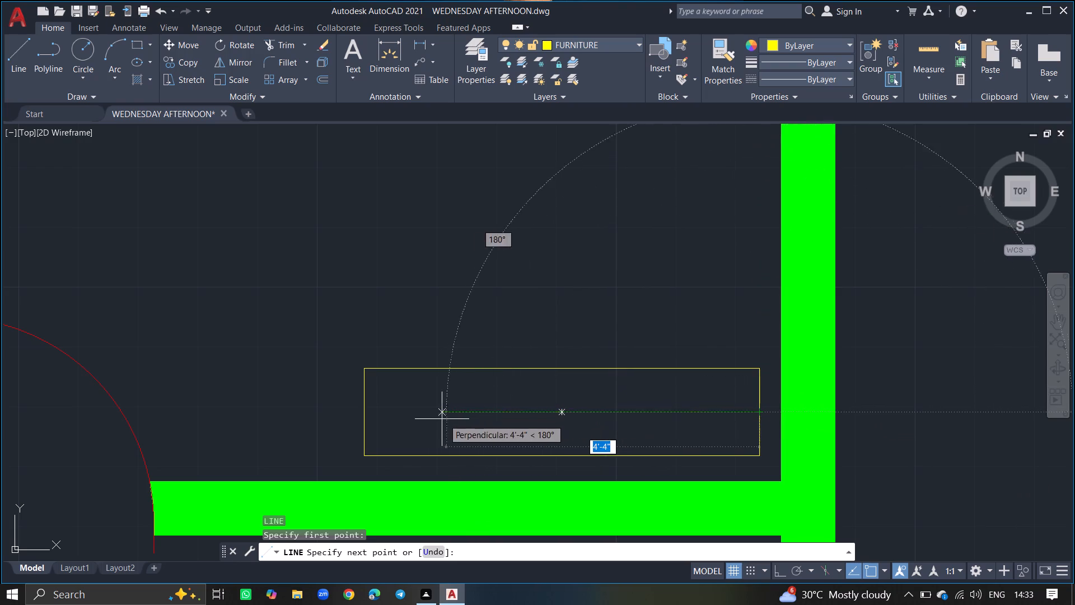
{"action": "left_click", "coordinate": [363, 413]}
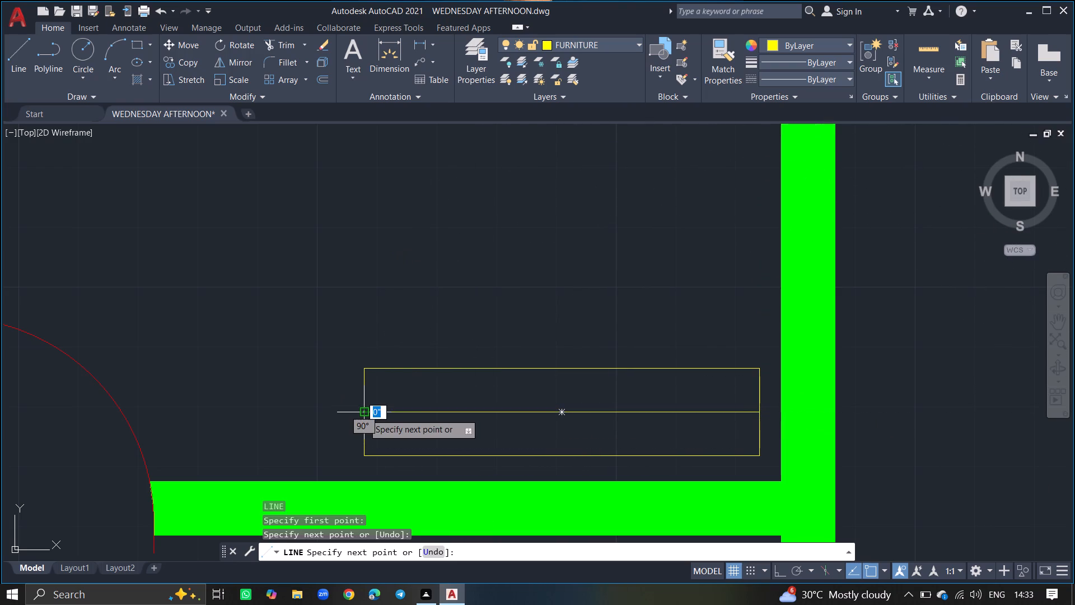
{"action": "key", "text": "Return"}
Draw a short slanted hanger line crossing the wardrobe's centre line near its right end.
{"action": "scroll", "coordinate": [363, 413], "scroll_direction": "down", "scroll_amount": 2, "text": "ctrl"}
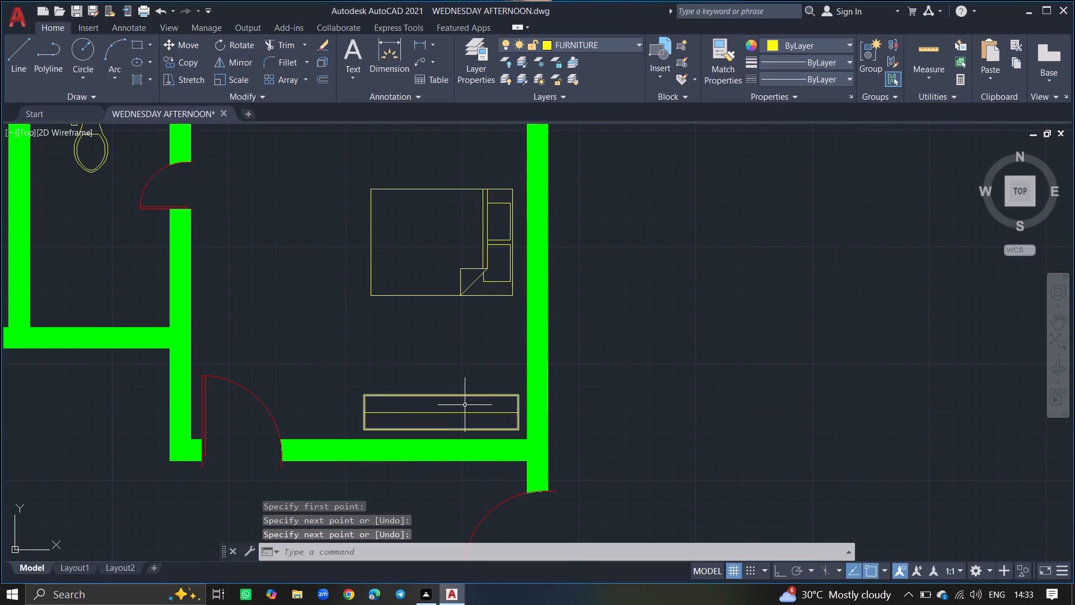
{"action": "scroll", "coordinate": [501, 415], "scroll_direction": "up", "scroll_amount": 4, "text": "ctrl"}
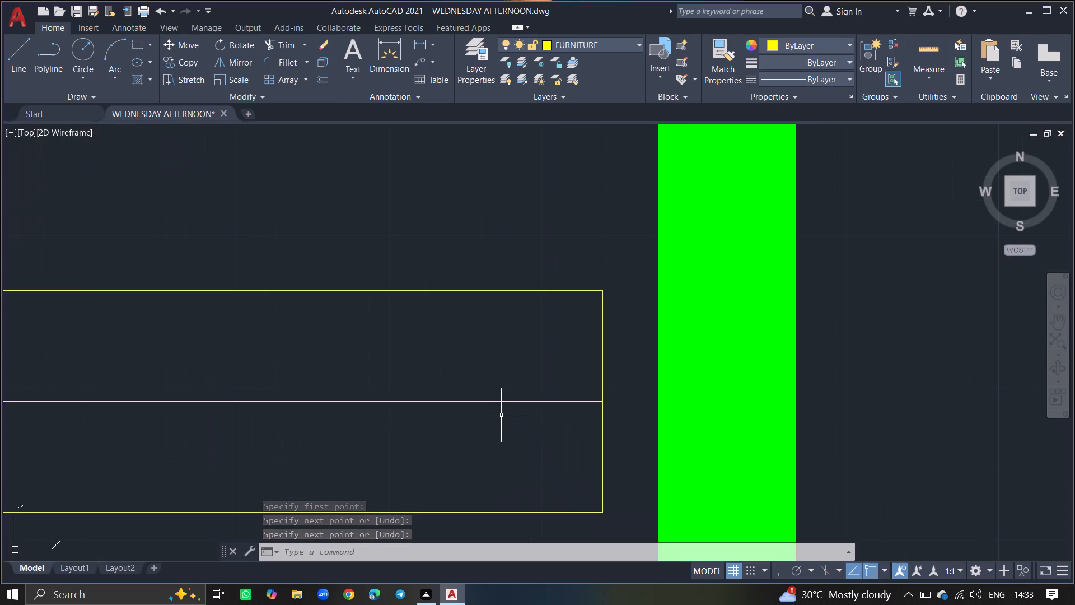
{"action": "key", "text": "l"}
{"action": "key", "text": "Return"}
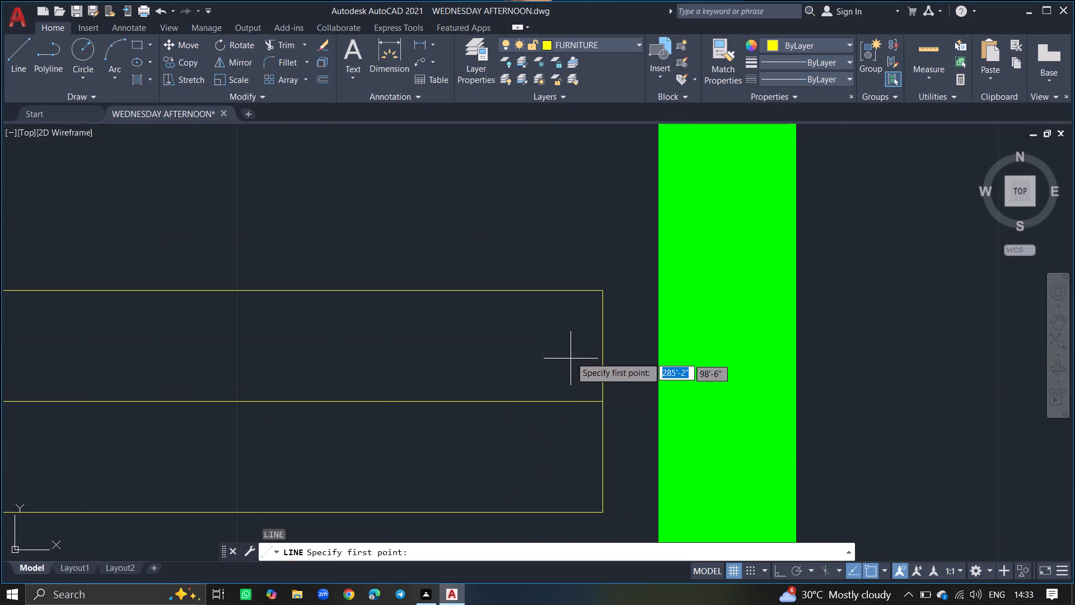
{"action": "left_click", "coordinate": [575, 353]}
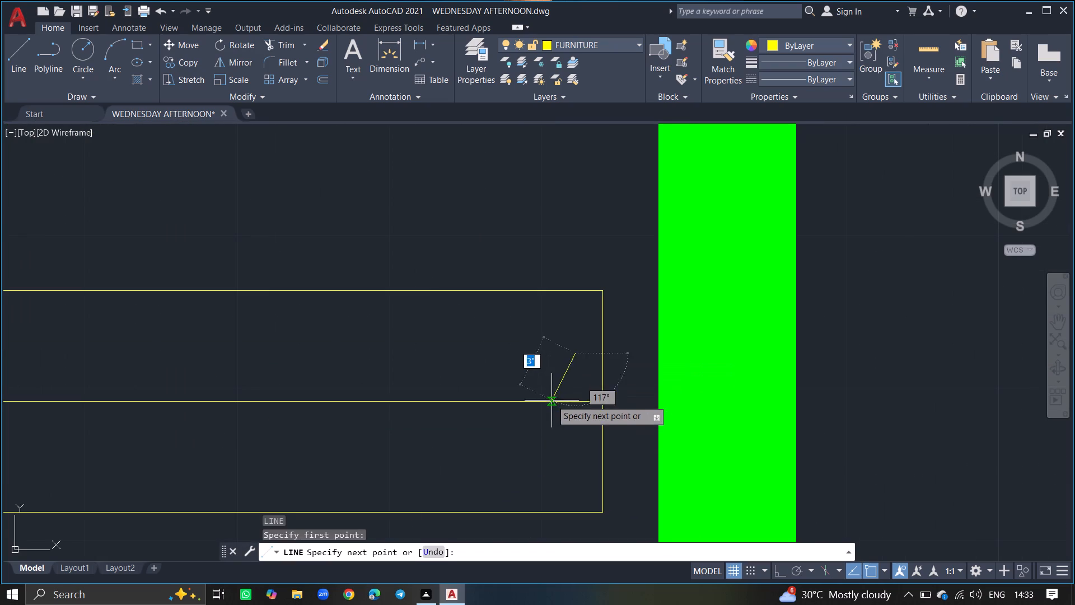
{"action": "left_click", "coordinate": [534, 443]}
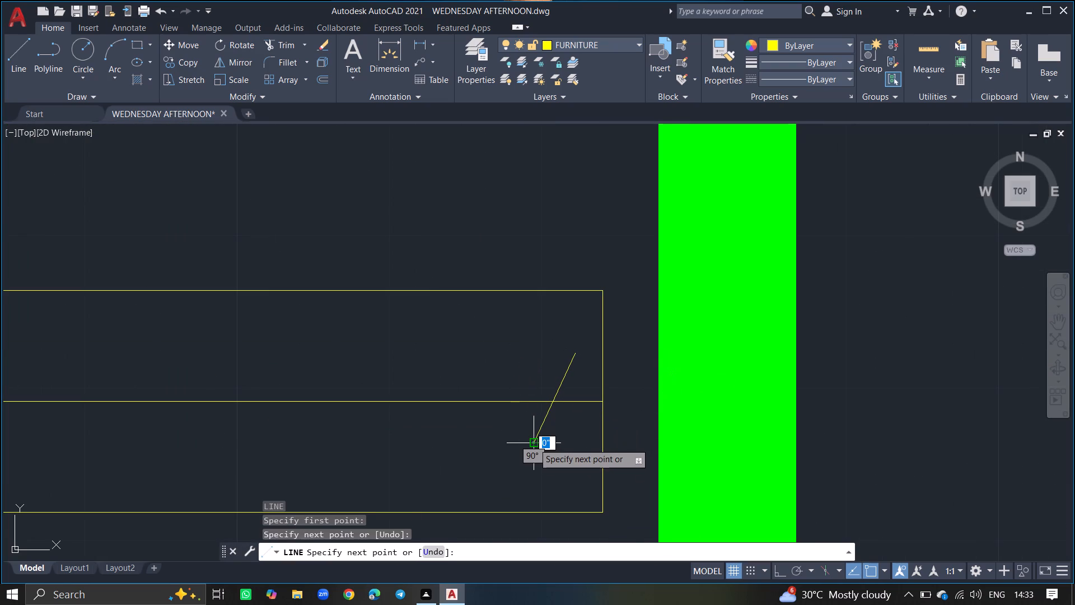
{"action": "key", "text": "Return"}
Copy the slanted hanger line as a fitted array of 20 items along the centre line to the wardrobe's left end.
{"action": "left_click", "coordinate": [538, 436]}
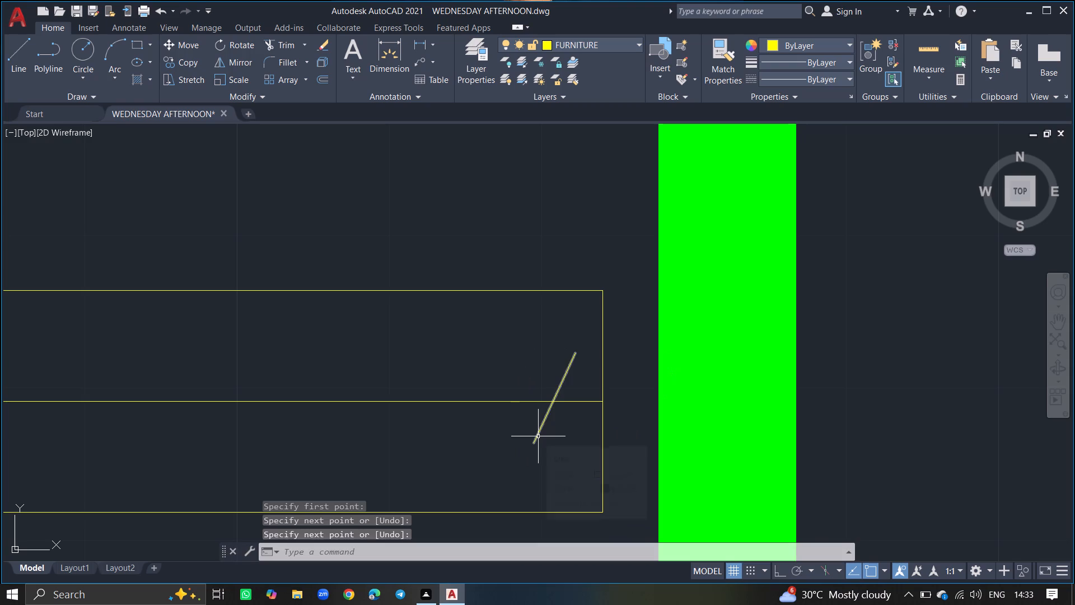
{"action": "type", "text": "COPY"}
{"action": "key", "text": "Return"}
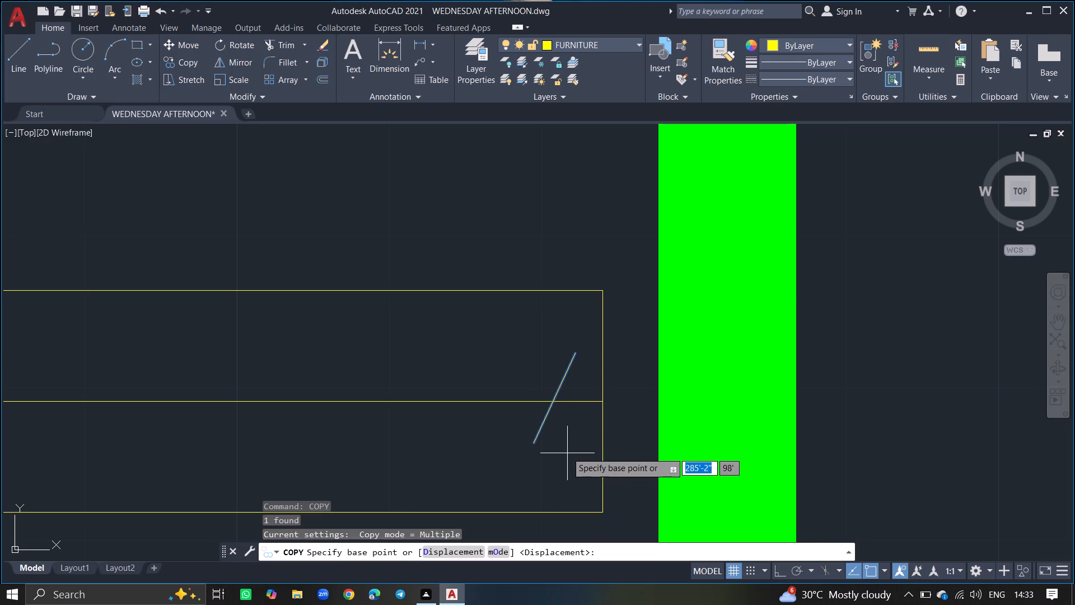
{"action": "left_click", "coordinate": [548, 413]}
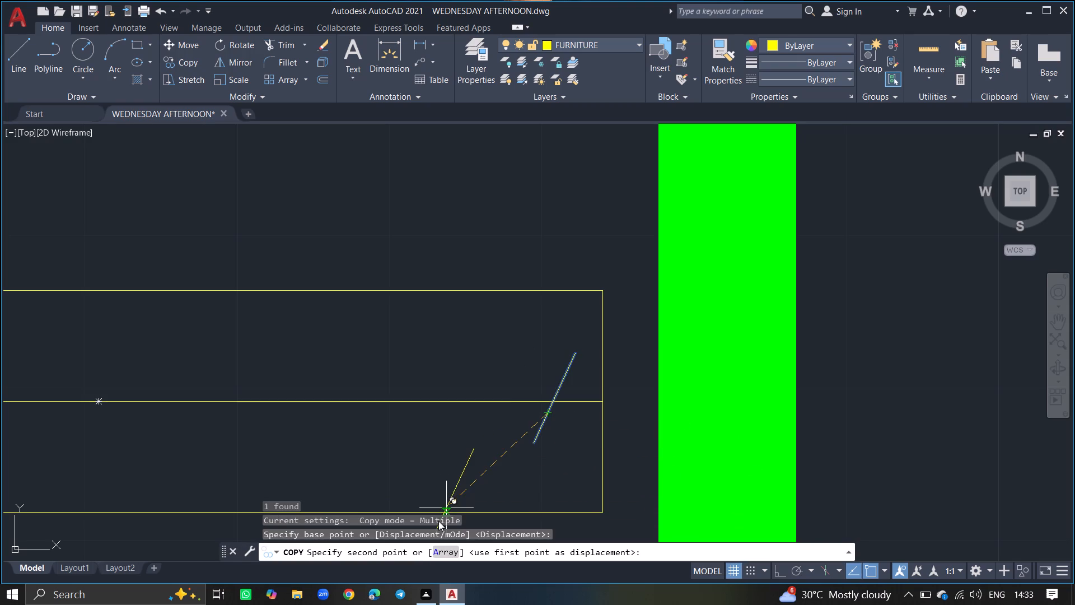
{"action": "left_click", "coordinate": [444, 549]}
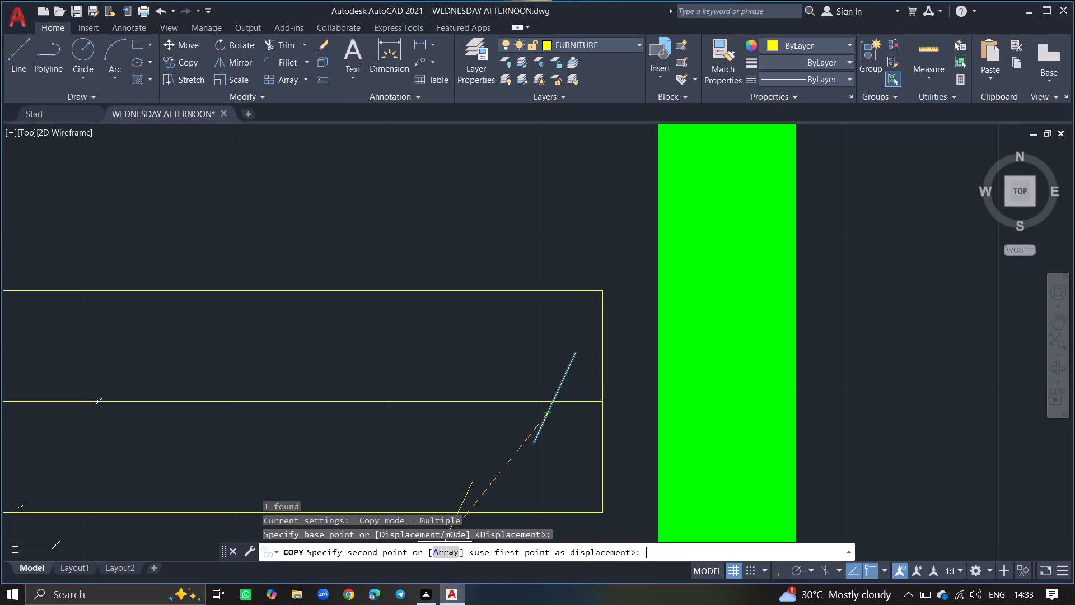
{"action": "type", "text": "20"}
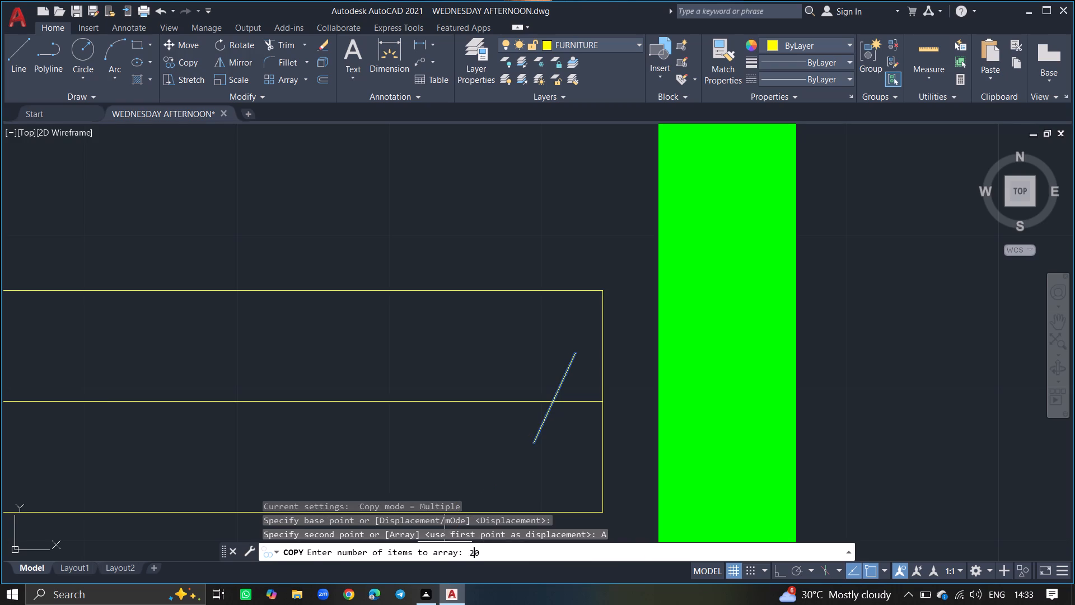
{"action": "key", "text": "Return"}
{"action": "left_click", "coordinate": [444, 549]}
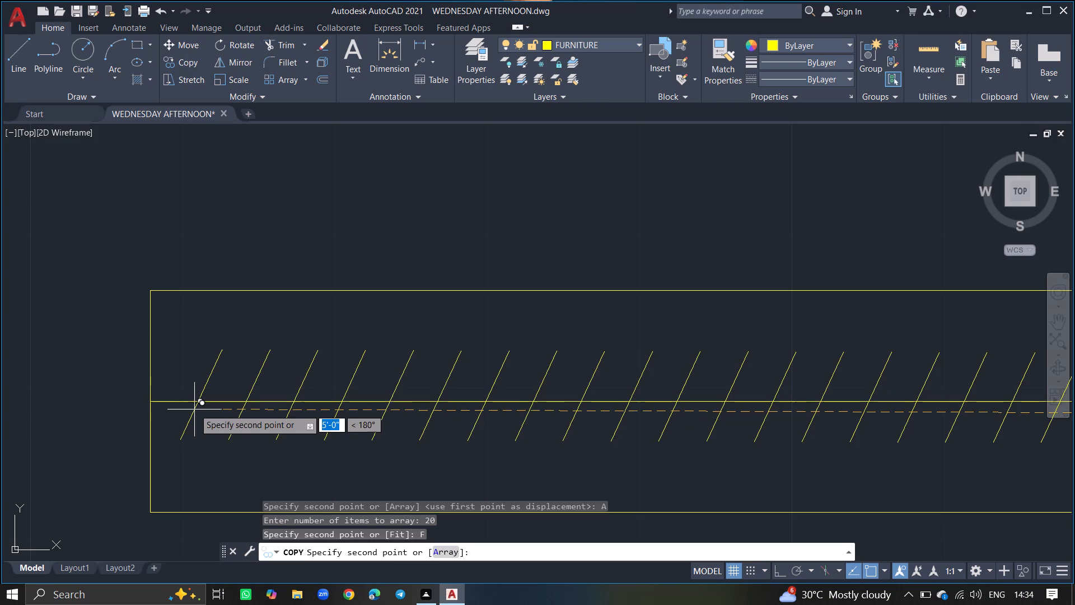
{"action": "left_click", "coordinate": [193, 404]}
{"action": "key", "text": "Return"}
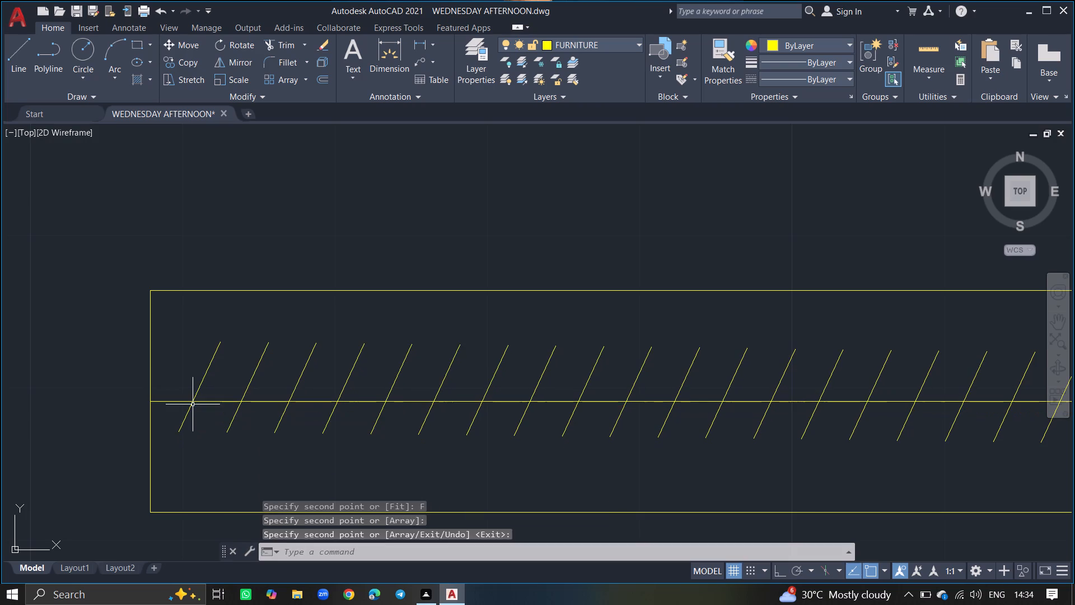
Draw a small bedside table rectangle just above the head end of the bed in the second upper bedroom.
{"action": "scroll", "coordinate": [193, 404], "scroll_direction": "down", "scroll_amount": 5, "text": "ctrl"}
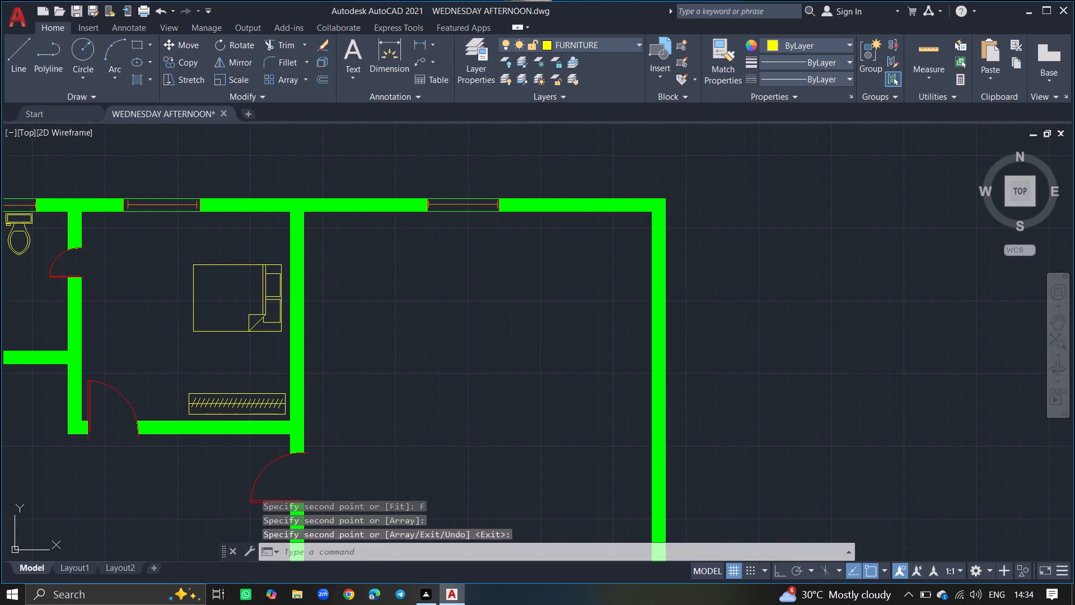
{"action": "scroll", "coordinate": [187, 374], "scroll_direction": "down", "scroll_amount": 2, "text": "ctrl"}
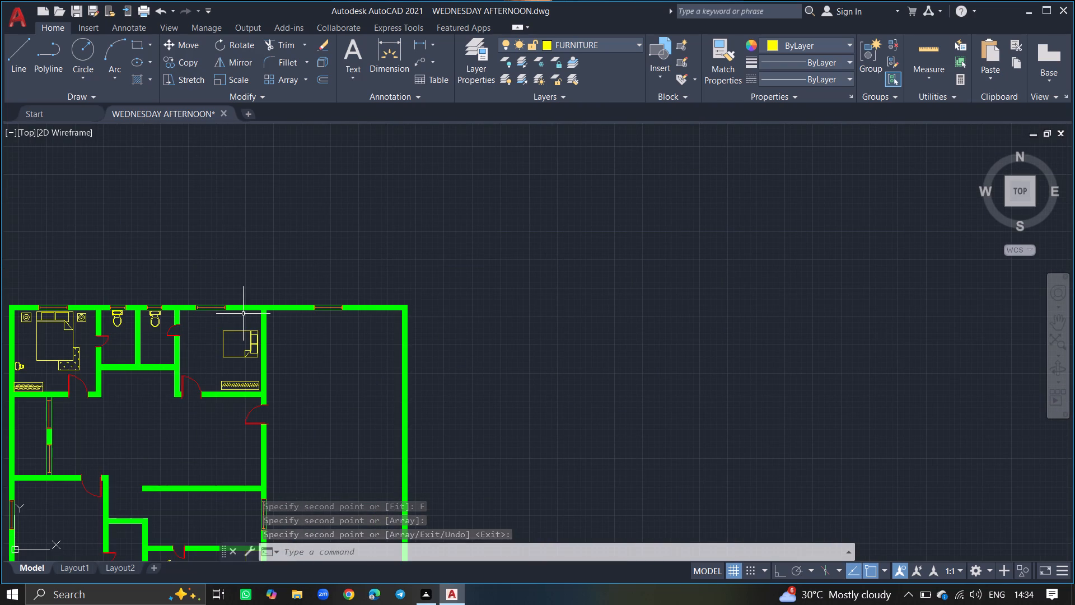
{"action": "scroll", "coordinate": [245, 314], "scroll_direction": "up", "scroll_amount": 3, "text": "ctrl"}
{"action": "type", "text": "REC"}
{"action": "key", "text": "Return"}
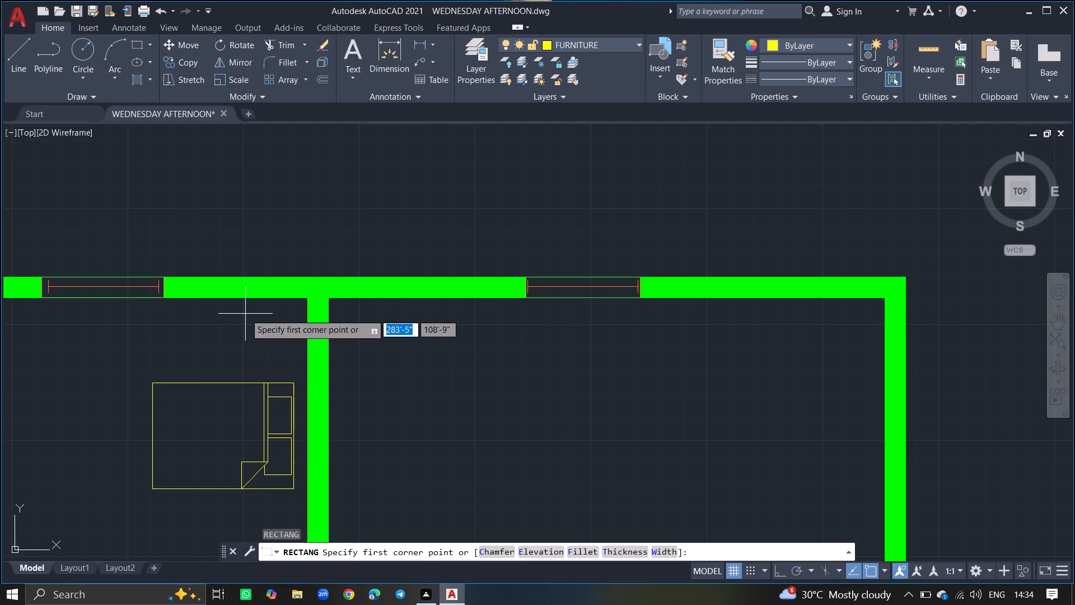
{"action": "scroll", "coordinate": [265, 375], "scroll_direction": "up", "scroll_amount": 3, "text": "ctrl"}
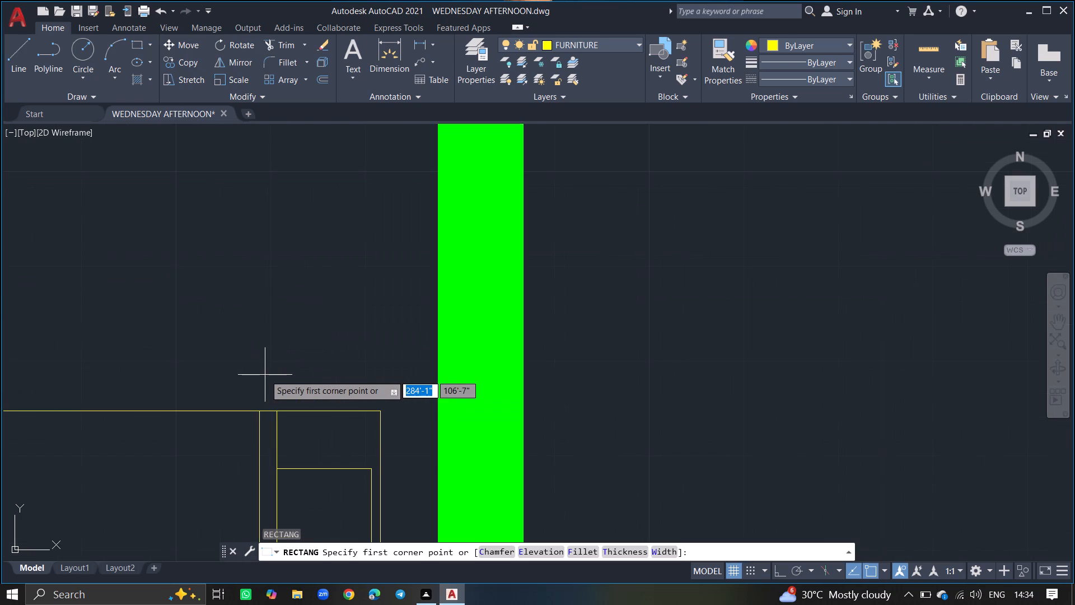
{"action": "left_click_drag", "start_coordinate": [372, 381], "coordinate": [355, 327]}
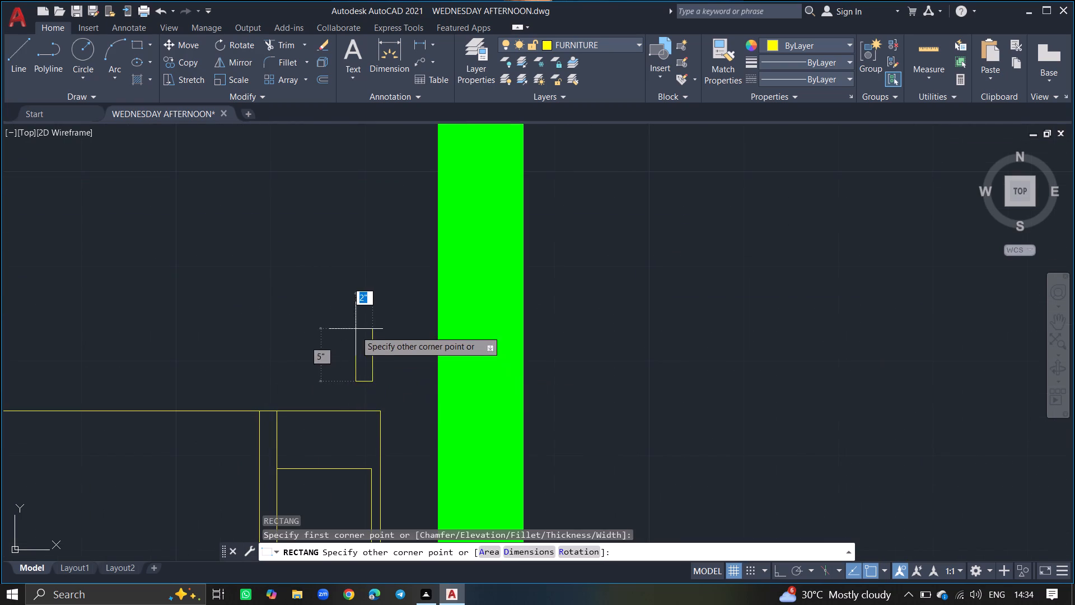
{"action": "left_click_drag", "start_coordinate": [355, 327], "coordinate": [279, 307]}
{"action": "left_click", "coordinate": [279, 307]}
Draw two concentric lamp circles at the centre of the upper bedside table, with radii of about 2" and 1".
{"action": "scroll", "coordinate": [329, 367], "scroll_direction": "up", "scroll_amount": 2, "text": "ctrl"}
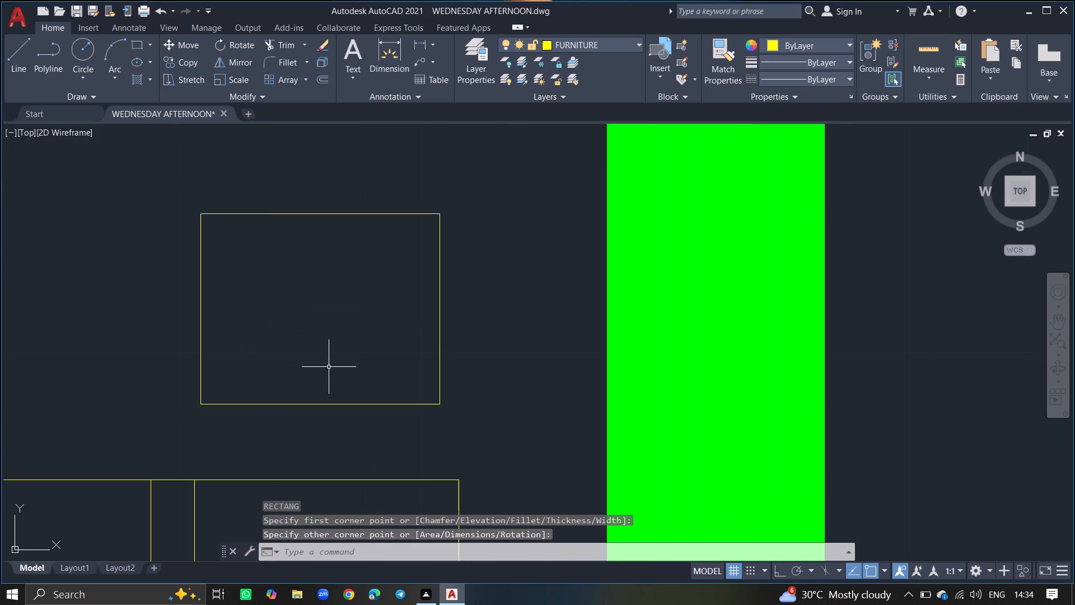
{"action": "key", "text": "c"}
{"action": "key", "text": "Return"}
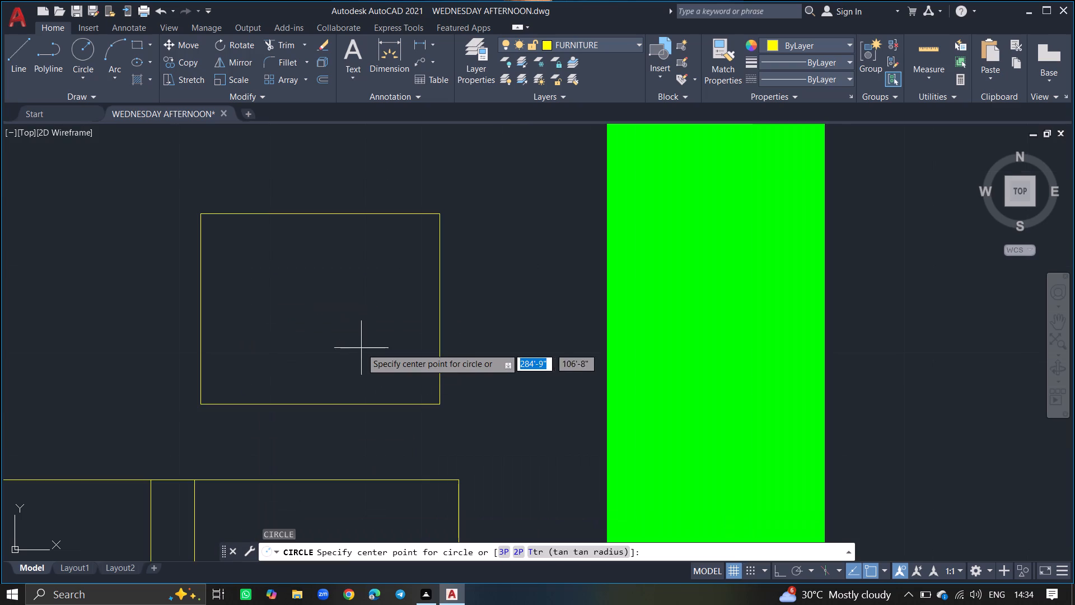
{"action": "left_click", "coordinate": [319, 311]}
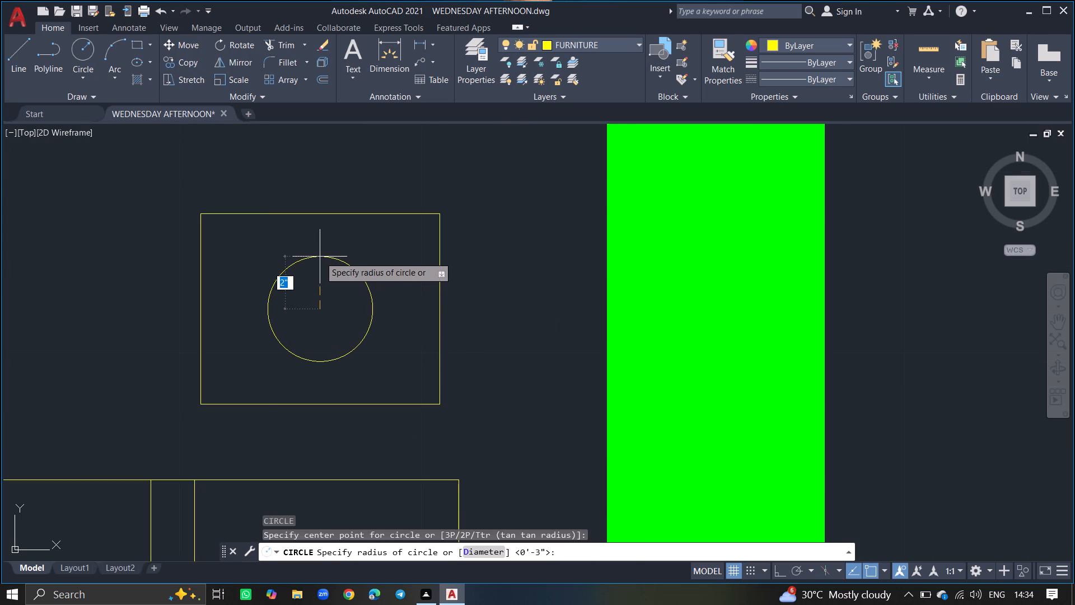
{"action": "left_click", "coordinate": [320, 255]}
{"action": "scroll", "coordinate": [318, 326], "scroll_direction": "up", "scroll_amount": 2, "text": "ctrl"}
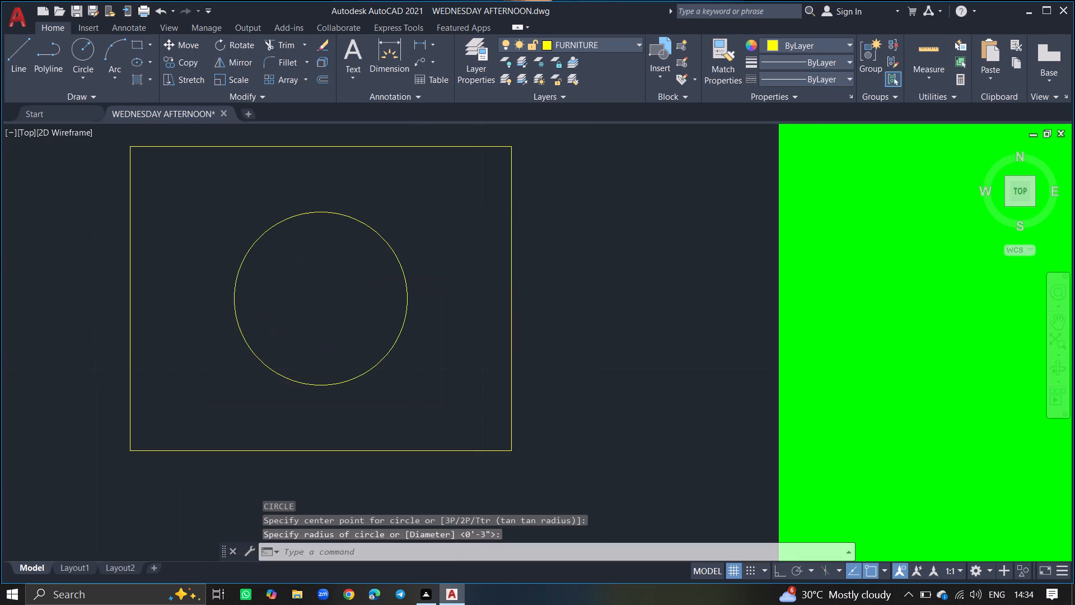
{"action": "key", "text": "c"}
{"action": "key", "text": "Return"}
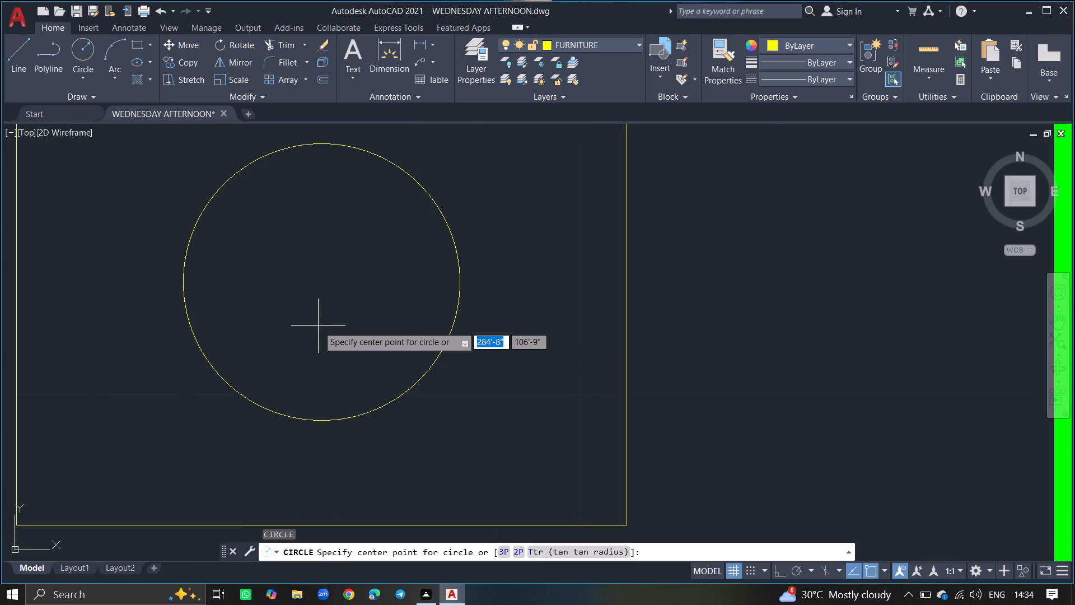
{"action": "left_click", "coordinate": [319, 284]}
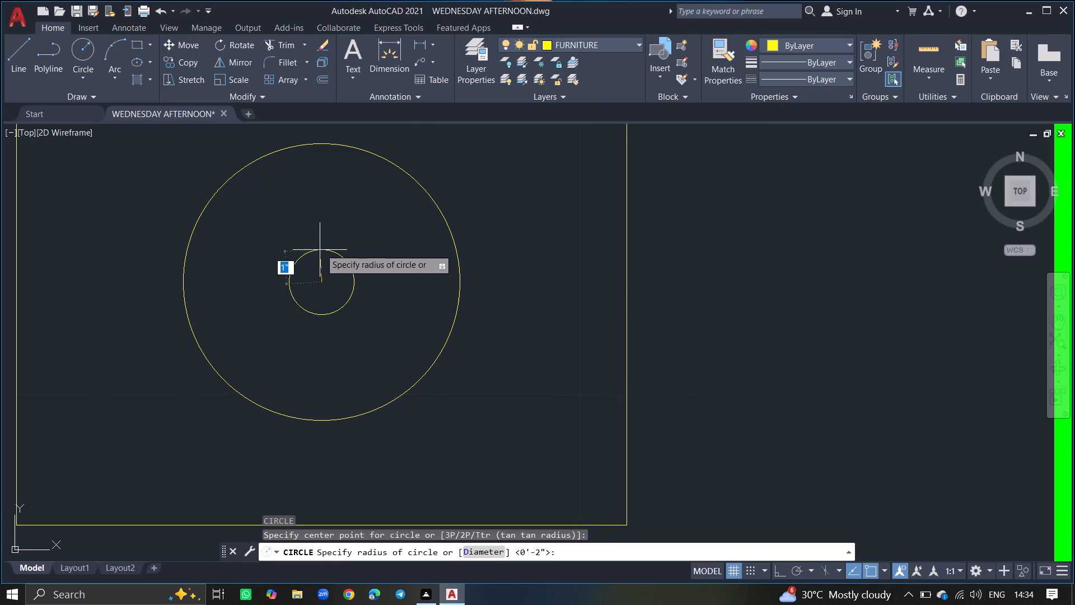
{"action": "left_click", "coordinate": [321, 226]}
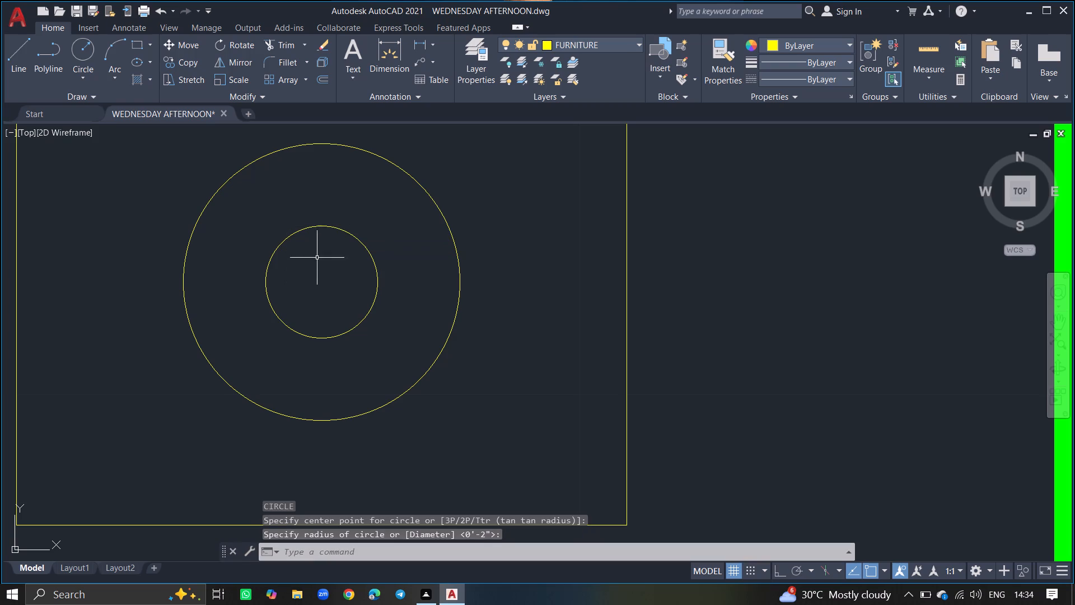
Draw a second bedside table rectangle about 1'-5" wide and 1' deep below the head end of the bed.
{"action": "scroll", "coordinate": [316, 272], "scroll_direction": "down", "scroll_amount": 7, "text": "ctrl"}
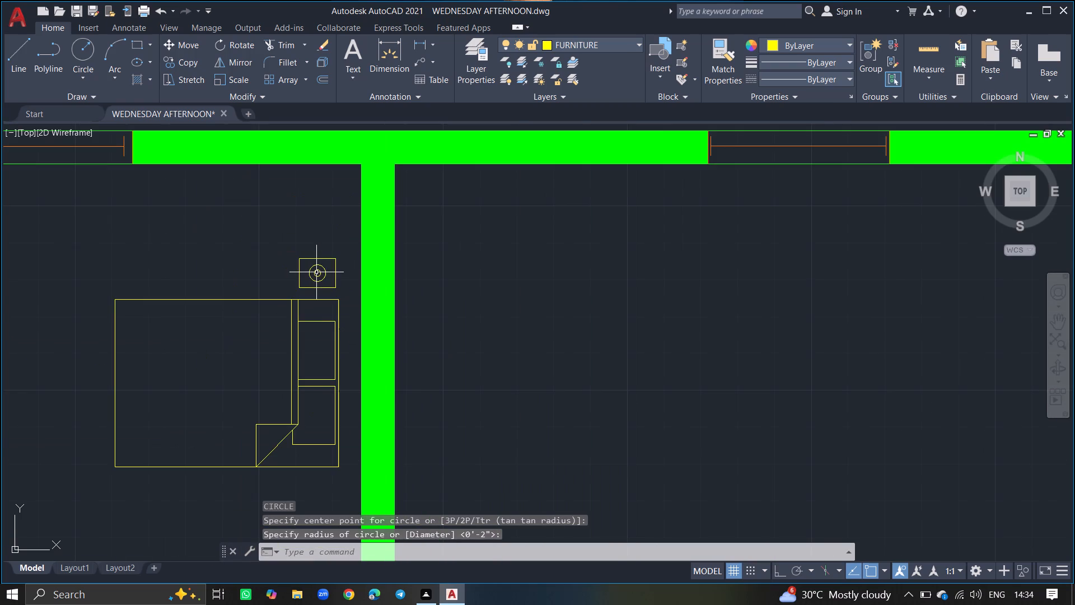
{"action": "scroll", "coordinate": [316, 364], "scroll_direction": "down", "scroll_amount": 3, "text": "ctrl"}
{"action": "scroll", "coordinate": [316, 412], "scroll_direction": "up", "scroll_amount": 2, "text": "ctrl"}
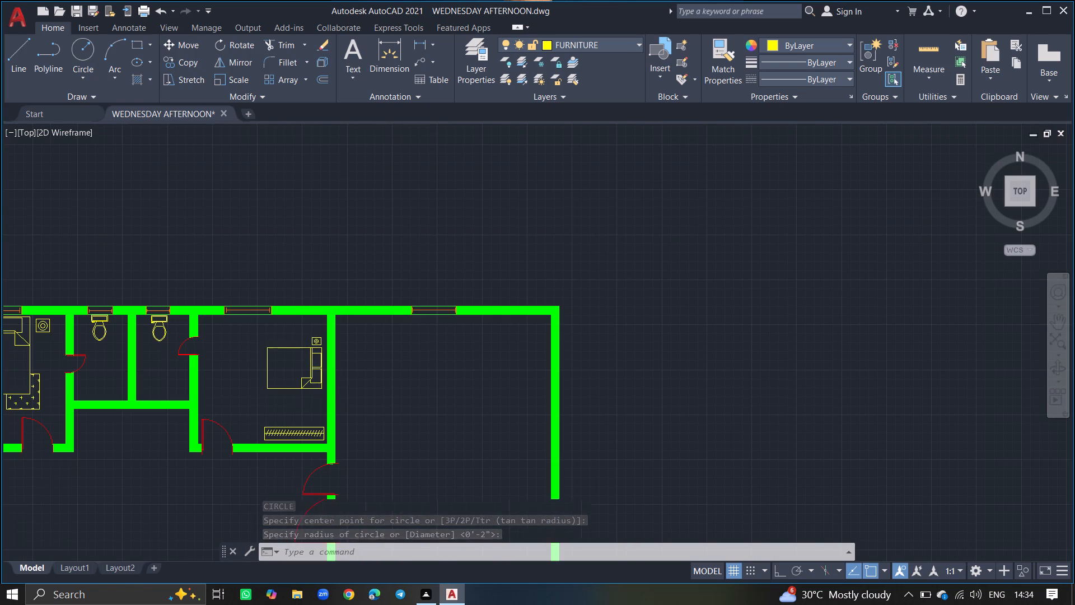
{"action": "scroll", "coordinate": [316, 412], "scroll_direction": "up", "scroll_amount": 2, "text": "ctrl"}
{"action": "type", "text": "REC"}
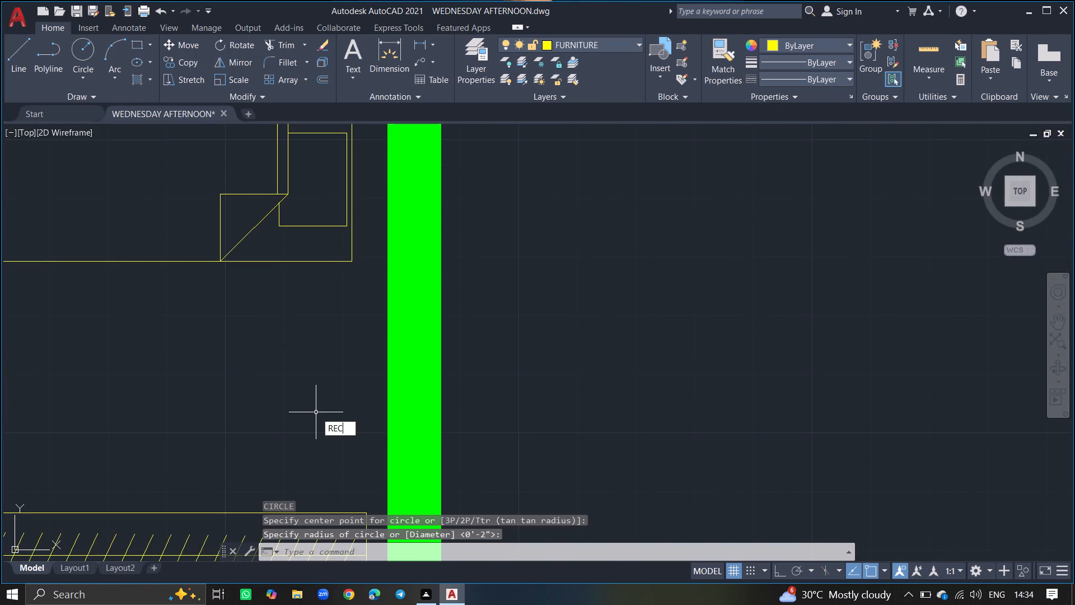
{"action": "key", "text": "Return"}
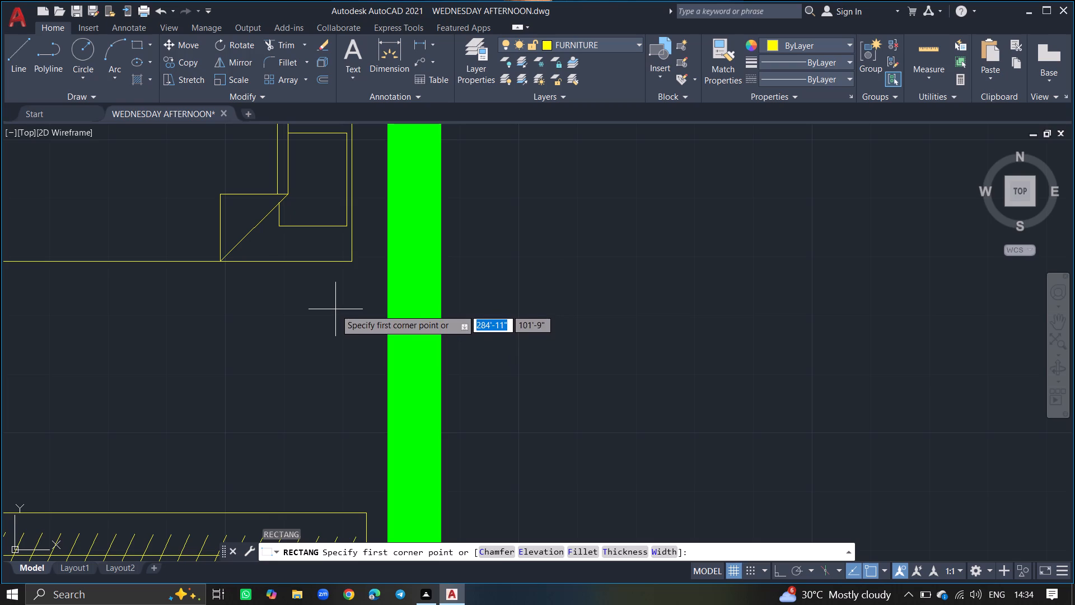
{"action": "left_click_drag", "start_coordinate": [335, 309], "coordinate": [251, 375]}
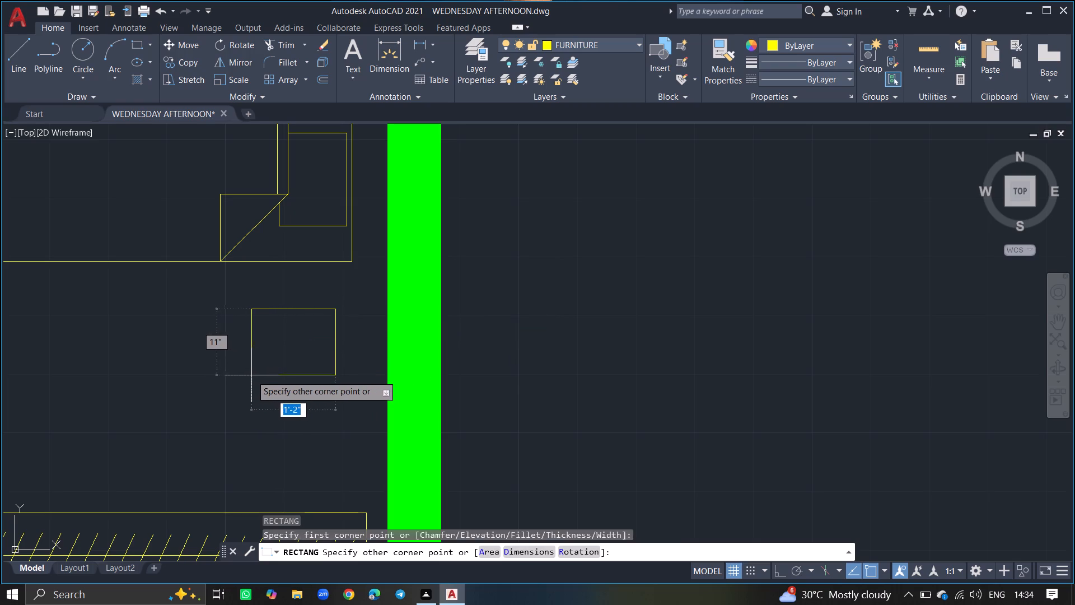
{"action": "left_click_drag", "start_coordinate": [251, 375], "coordinate": [239, 379]}
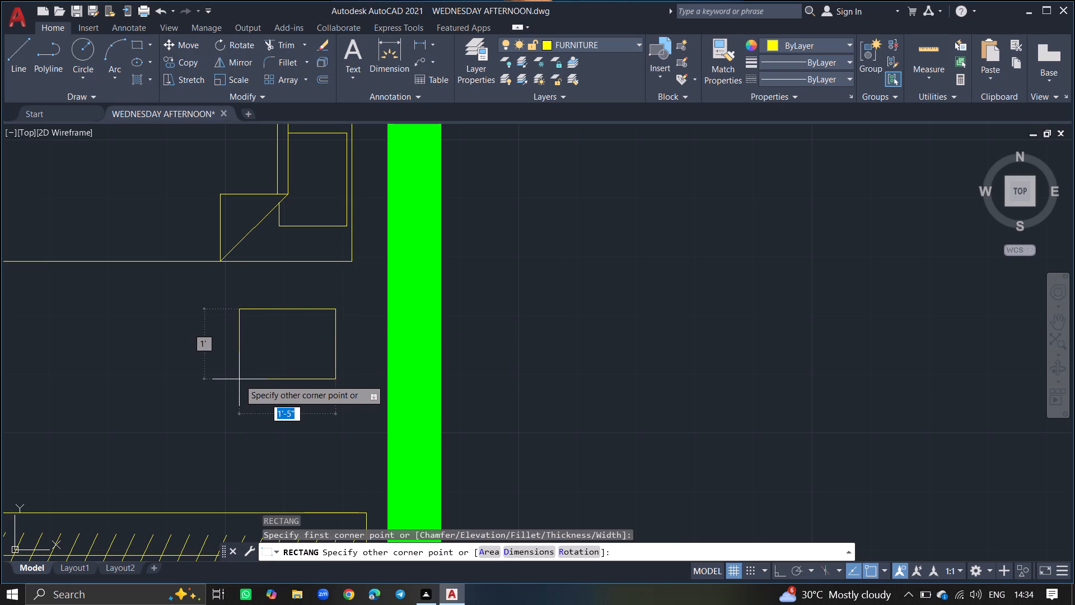
{"action": "left_click_drag", "start_coordinate": [239, 379], "coordinate": [240, 379]}
{"action": "left_click_drag", "start_coordinate": [240, 379], "coordinate": [257, 356]}
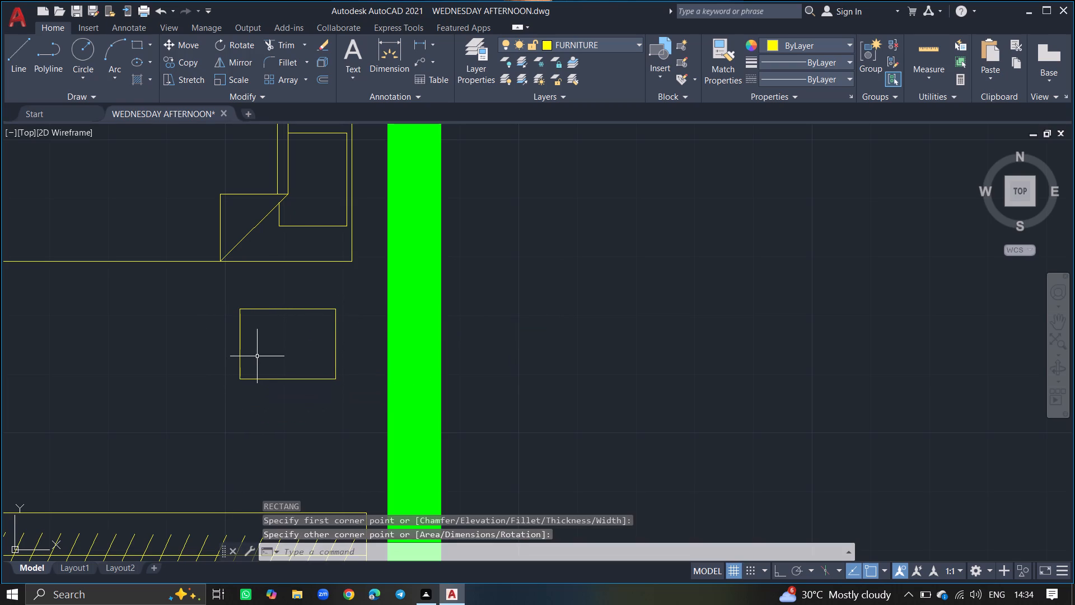
Draw two concentric lamp circles at the centre of the lower bedside table, with radii of about 4" and 2".
{"action": "scroll", "coordinate": [257, 356], "scroll_direction": "up", "scroll_amount": 1, "text": "ctrl"}
{"action": "key", "text": "c"}
{"action": "key", "text": "Return"}
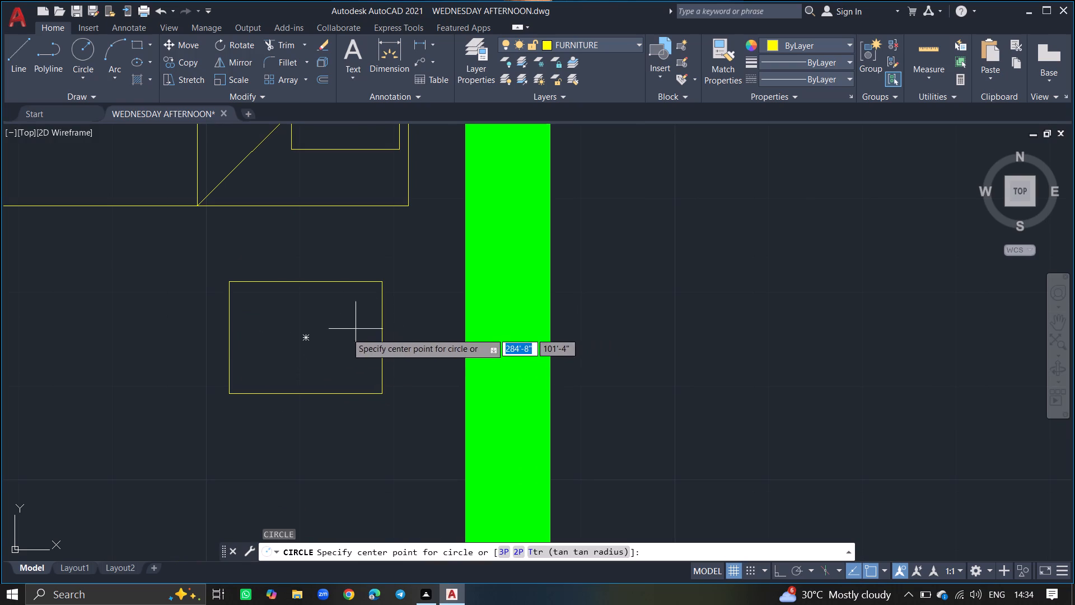
{"action": "left_click_drag", "start_coordinate": [302, 336], "coordinate": [319, 299]}
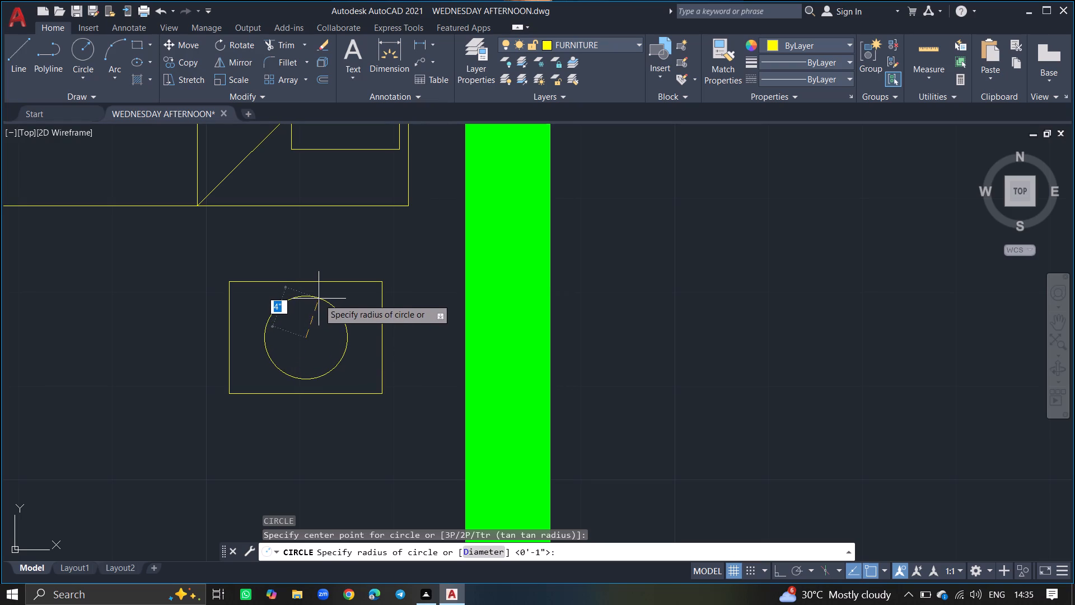
{"action": "left_click", "coordinate": [319, 299]}
{"action": "scroll", "coordinate": [288, 365], "scroll_direction": "up", "scroll_amount": 4, "text": "ctrl"}
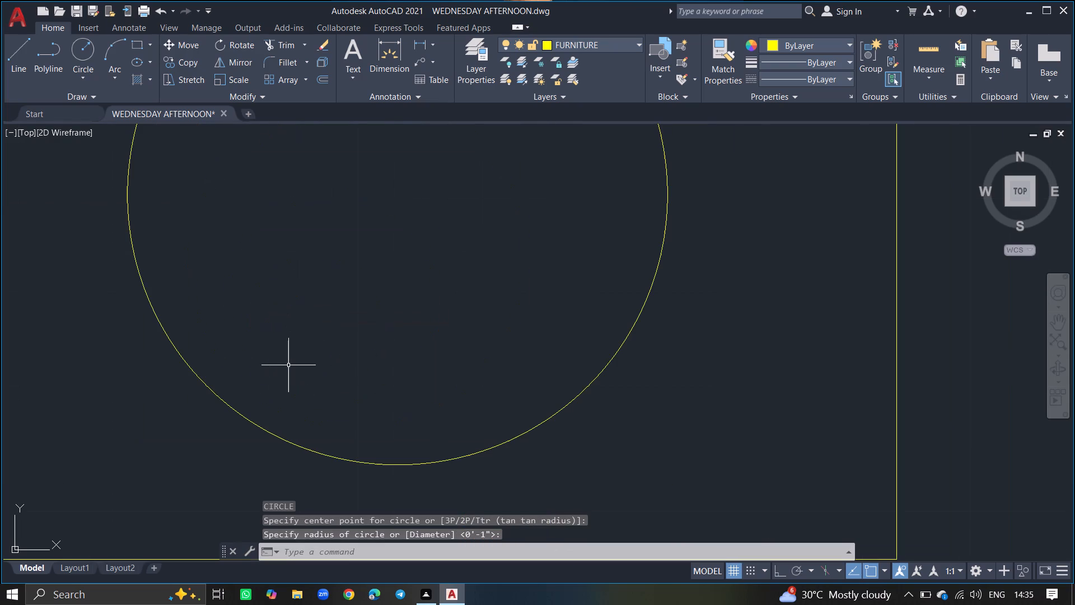
{"action": "key", "text": "c"}
{"action": "key", "text": "Return"}
{"action": "scroll", "coordinate": [288, 365], "scroll_direction": "down", "scroll_amount": 2, "text": "ctrl"}
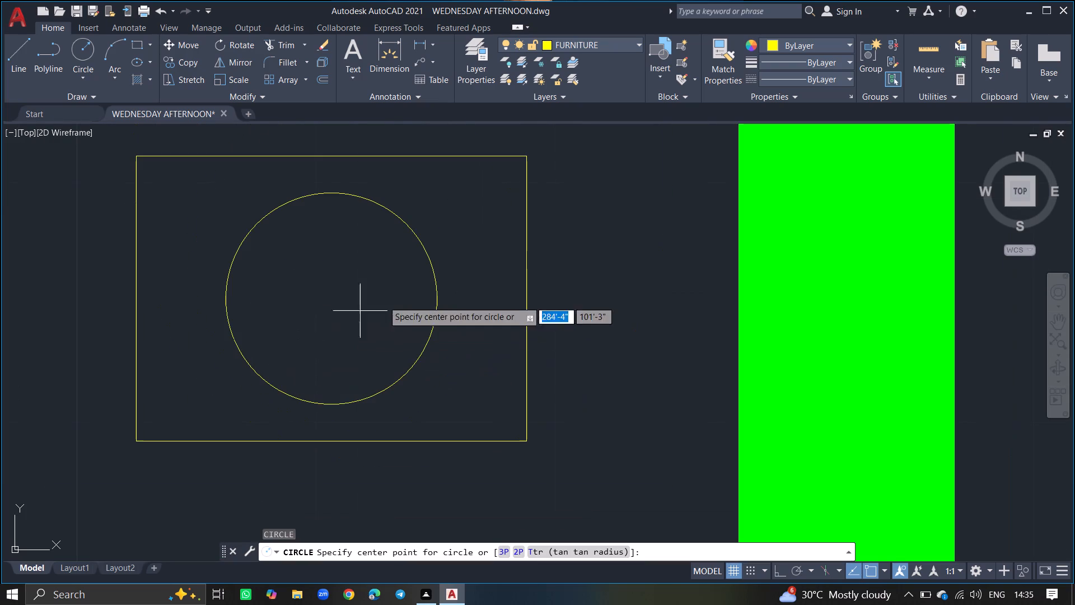
{"action": "left_click", "coordinate": [330, 299]}
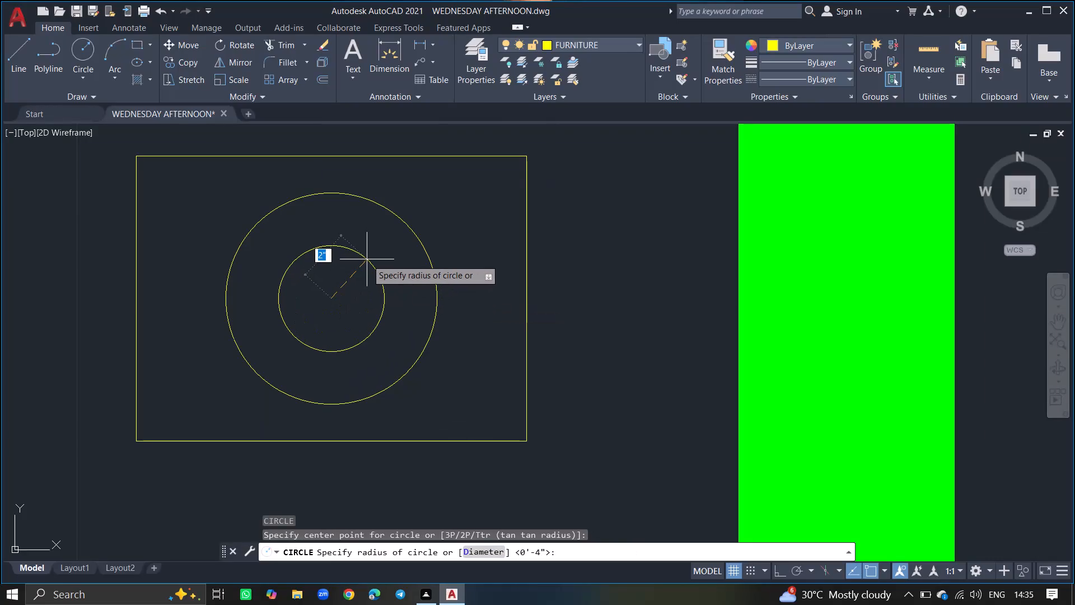
{"action": "left_click", "coordinate": [367, 259]}
Draw a furniture rectangle about 11" deep and 3'-5" long against the bedroom's left wall, between its two doors.
{"action": "scroll", "coordinate": [367, 259], "scroll_direction": "down", "scroll_amount": 6, "text": "ctrl"}
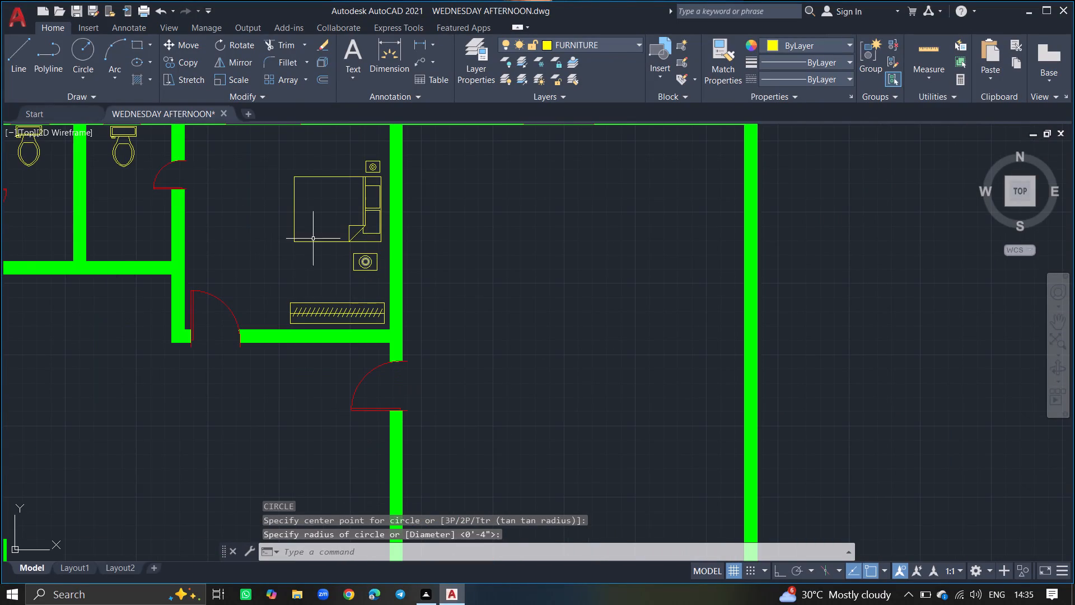
{"action": "scroll", "coordinate": [238, 241], "scroll_direction": "down", "scroll_amount": 2, "text": "ctrl"}
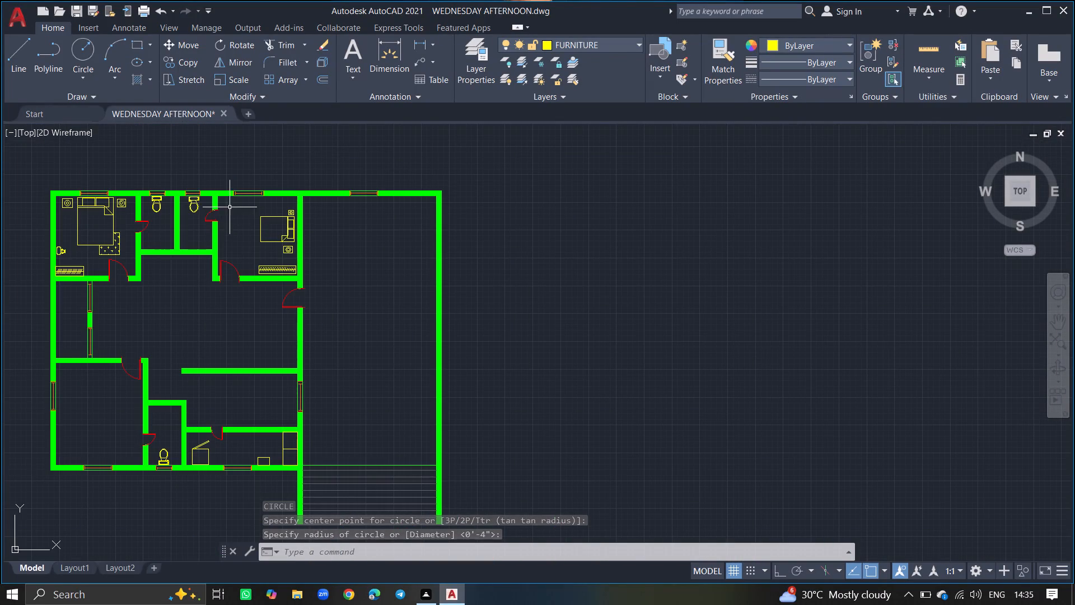
{"action": "scroll", "coordinate": [219, 201], "scroll_direction": "up", "scroll_amount": 1, "text": "ctrl"}
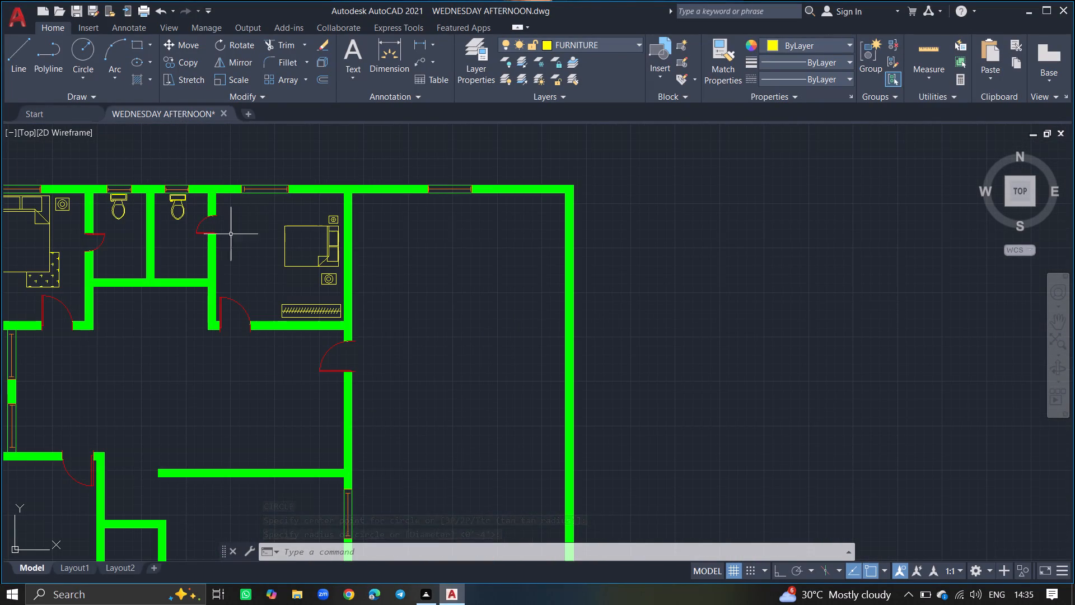
{"action": "scroll", "coordinate": [224, 252], "scroll_direction": "up", "scroll_amount": 3, "text": "ctrl"}
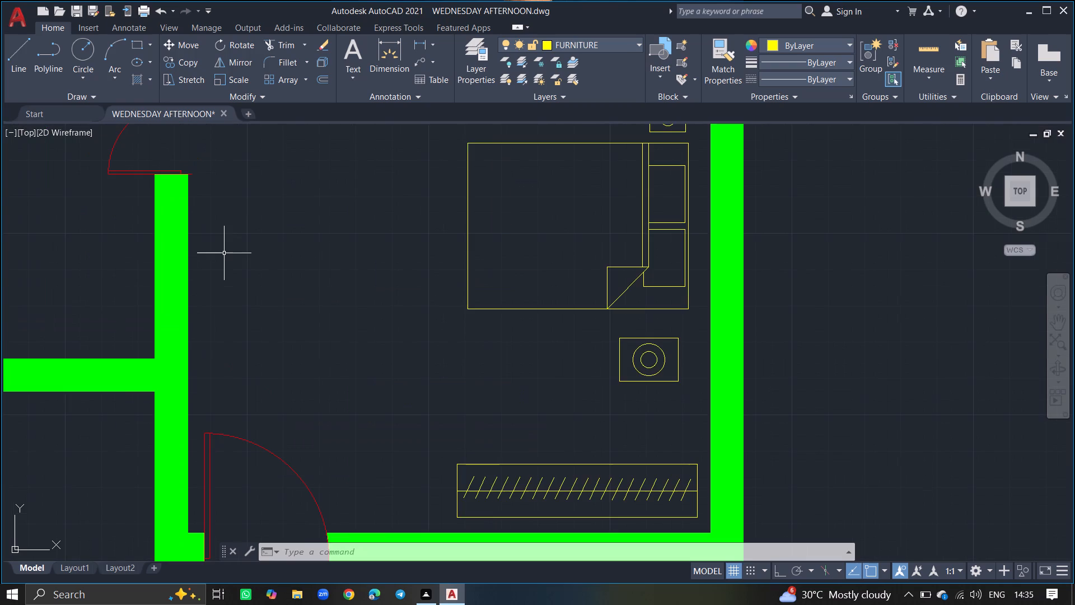
{"action": "type", "text": "REC"}
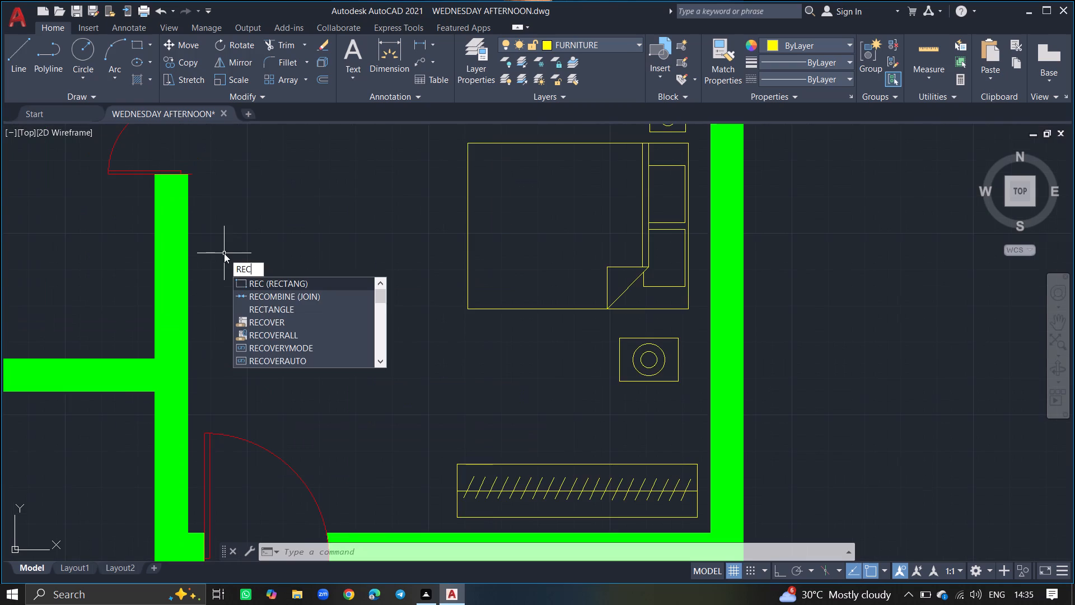
{"action": "key", "text": "Return"}
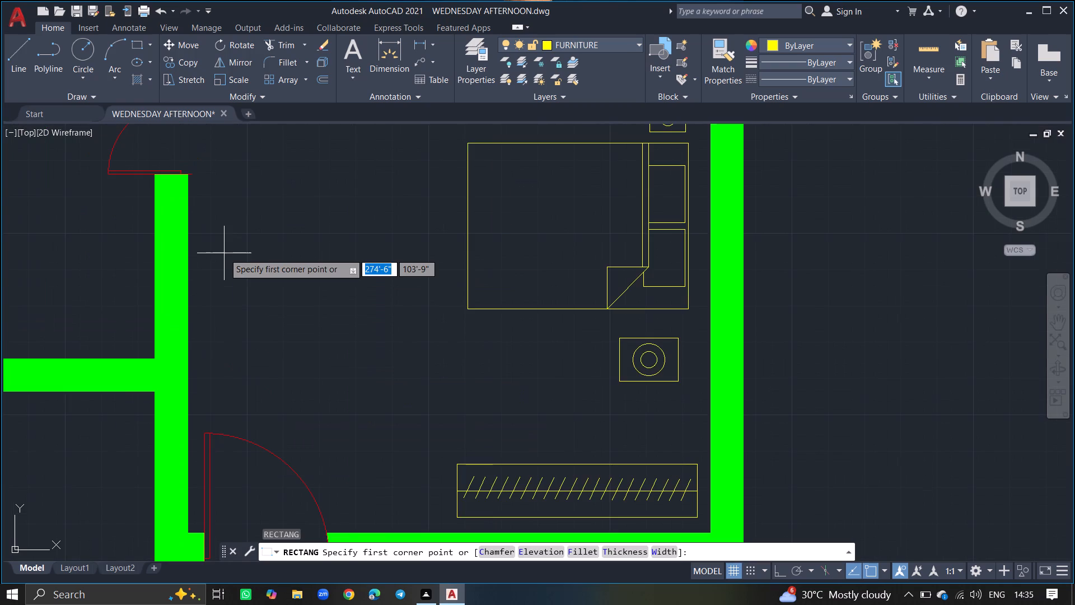
{"action": "scroll", "coordinate": [224, 253], "scroll_direction": "up", "scroll_amount": 2, "text": "ctrl"}
{"action": "scroll", "coordinate": [224, 253], "scroll_direction": "down", "scroll_amount": 1, "text": "ctrl"}
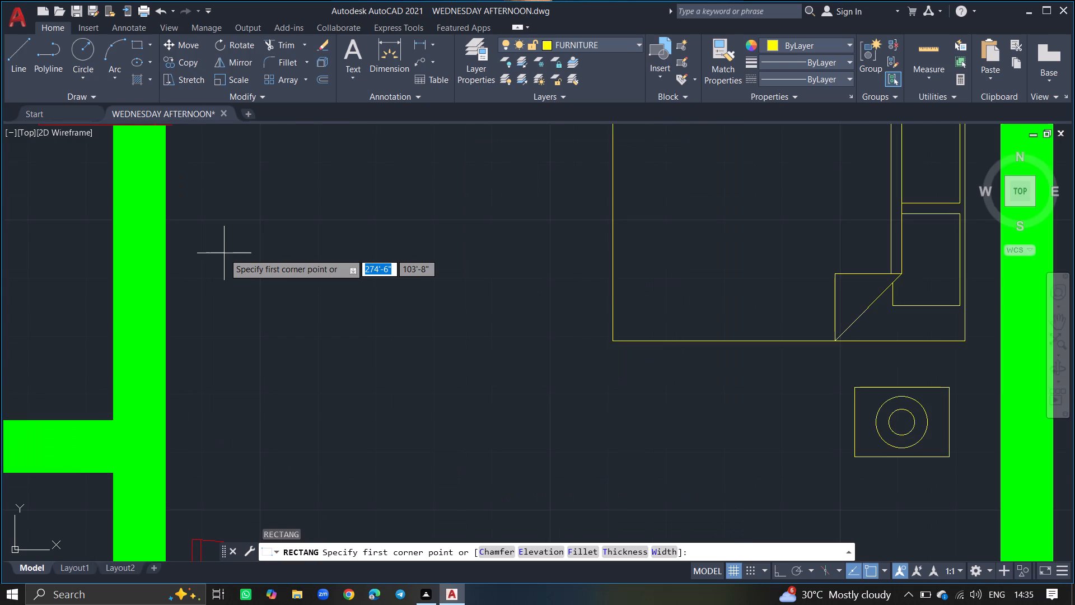
{"action": "scroll", "coordinate": [224, 253], "scroll_direction": "down", "scroll_amount": 1, "text": "ctrl"}
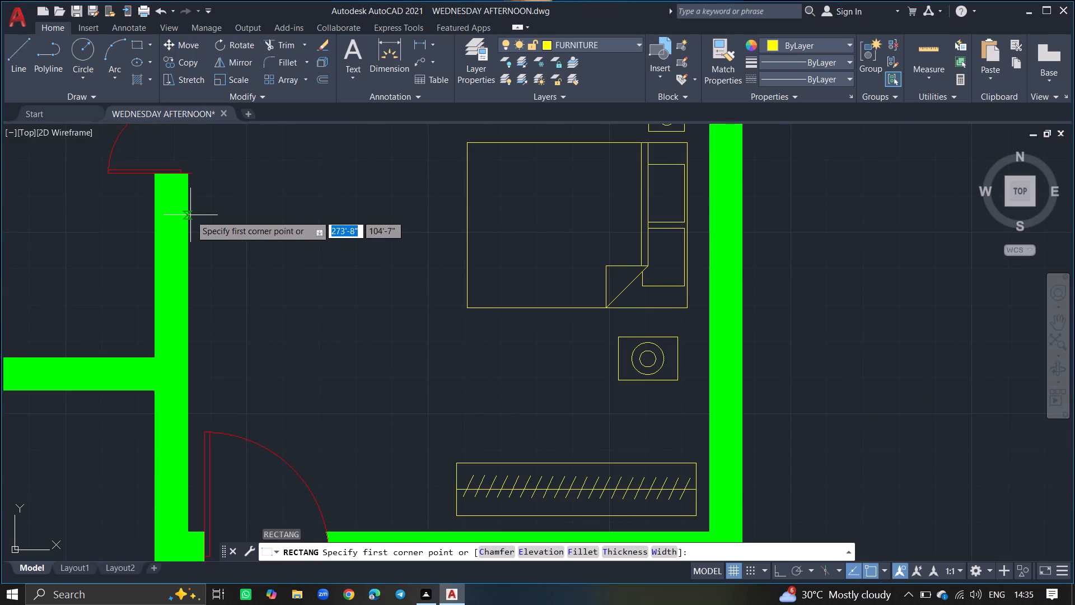
{"action": "left_click_drag", "start_coordinate": [190, 215], "coordinate": [225, 283]}
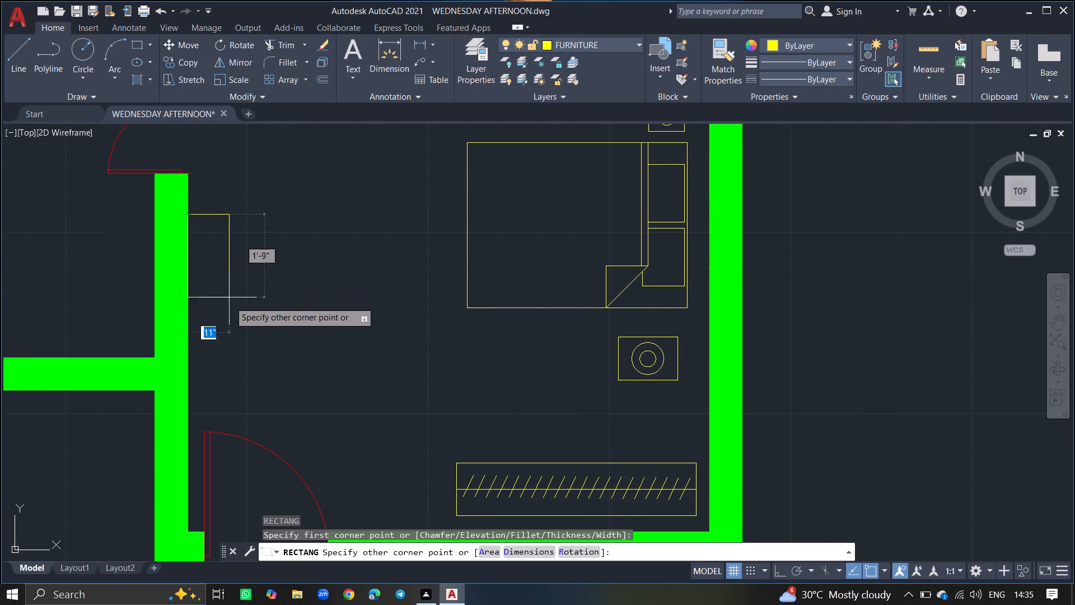
{"action": "left_click", "coordinate": [226, 365]}
Draw a narrow rectangle about 2" wide and 2'-8" long inside the wall-side furniture unit, parallel to the wall.
{"action": "scroll", "coordinate": [200, 271], "scroll_direction": "up", "scroll_amount": 3, "text": "ctrl"}
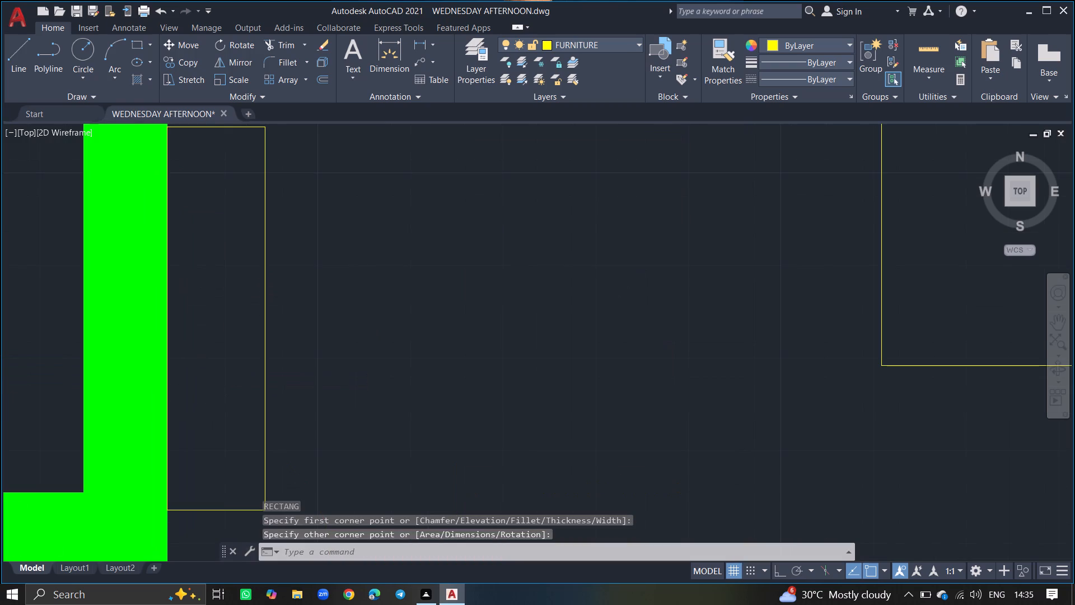
{"action": "type", "text": "REC"}
{"action": "key", "text": "Return"}
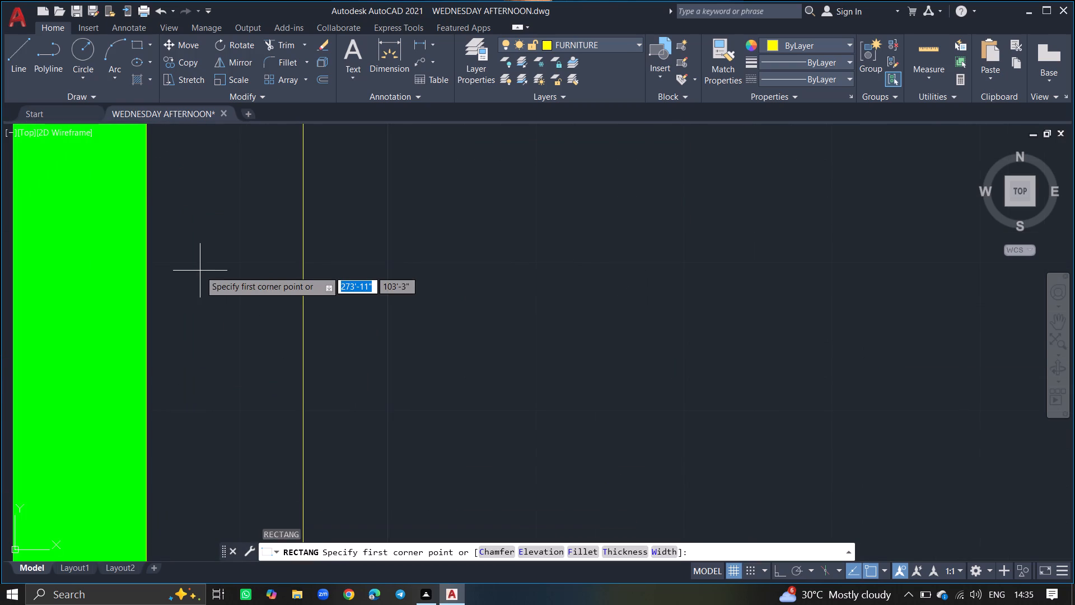
{"action": "scroll", "coordinate": [200, 271], "scroll_direction": "down", "scroll_amount": 3, "text": "ctrl"}
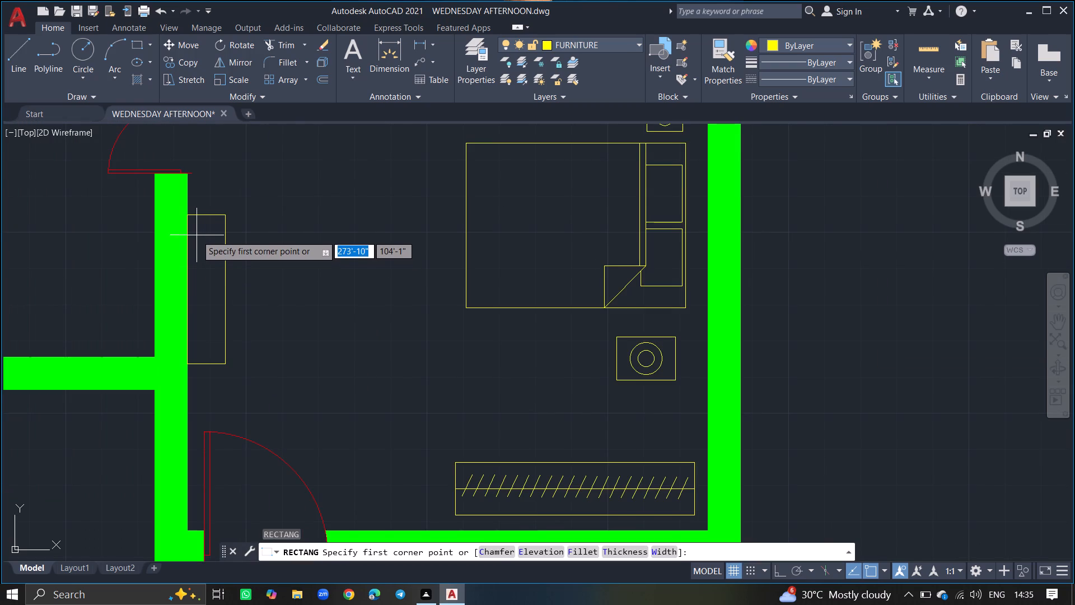
{"action": "left_click", "coordinate": [198, 235]}
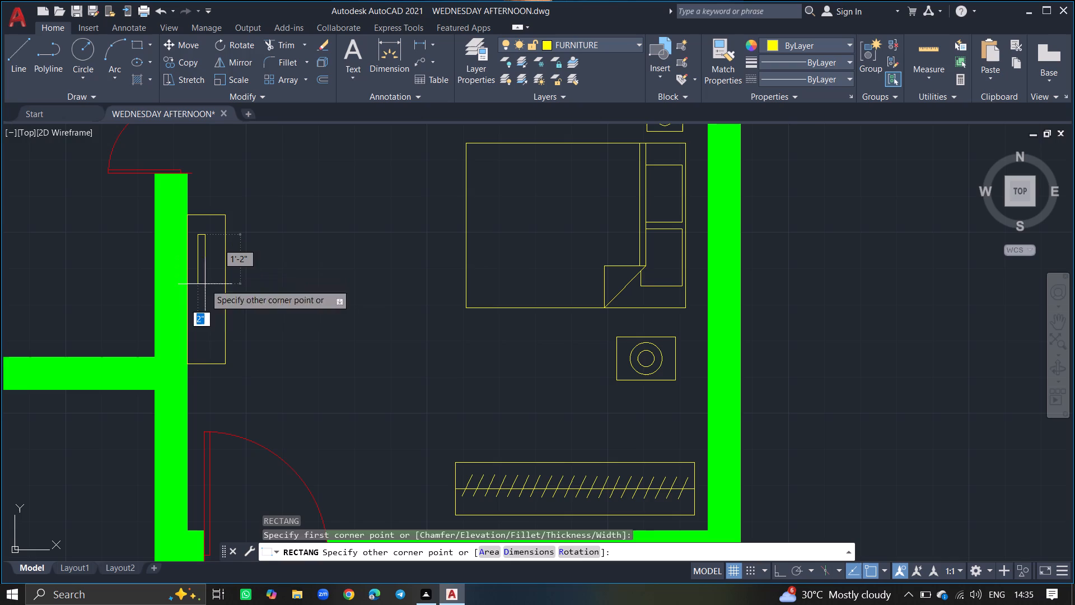
{"action": "left_click", "coordinate": [206, 351]}
Move the narrow rectangle by its centre slightly away from the wall, to mid-depth of the wall-side unit.
{"action": "left_click", "coordinate": [206, 345]}
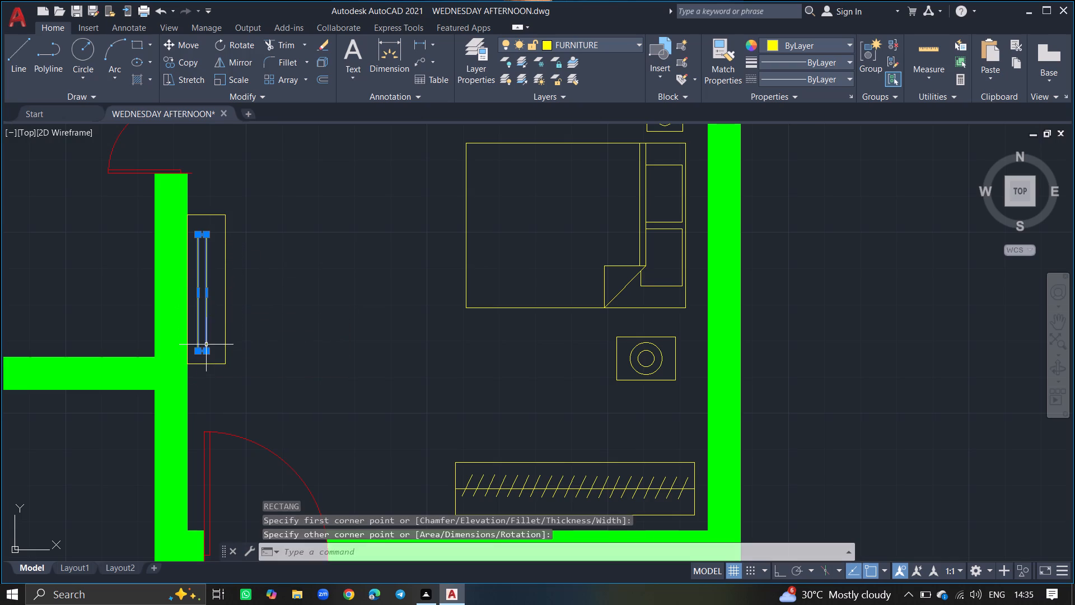
{"action": "type", "text": "MOVE"}
{"action": "key", "text": "Return"}
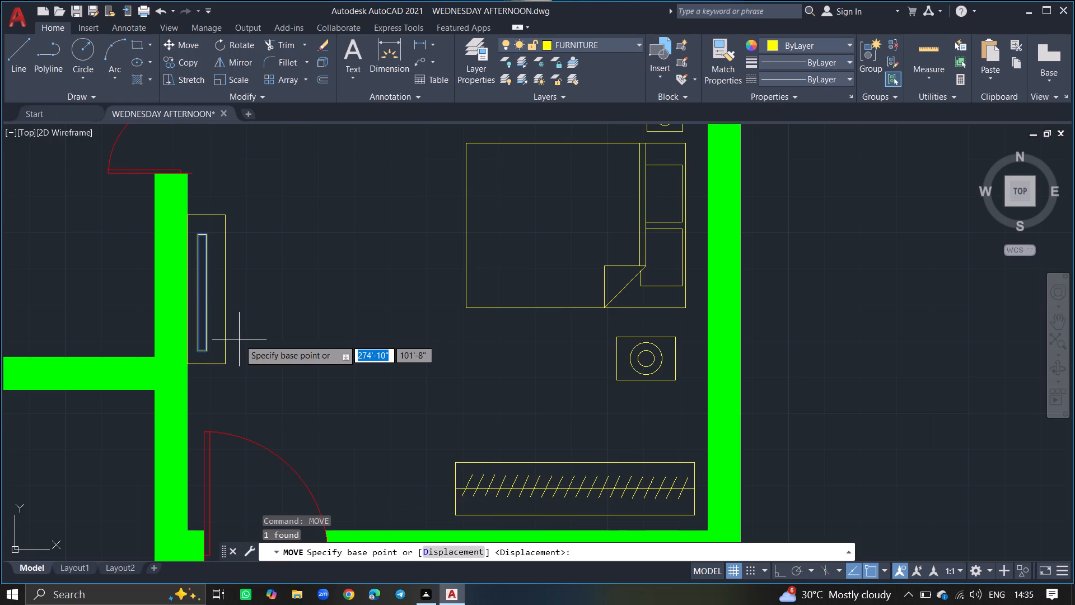
{"action": "left_click", "coordinate": [199, 295]}
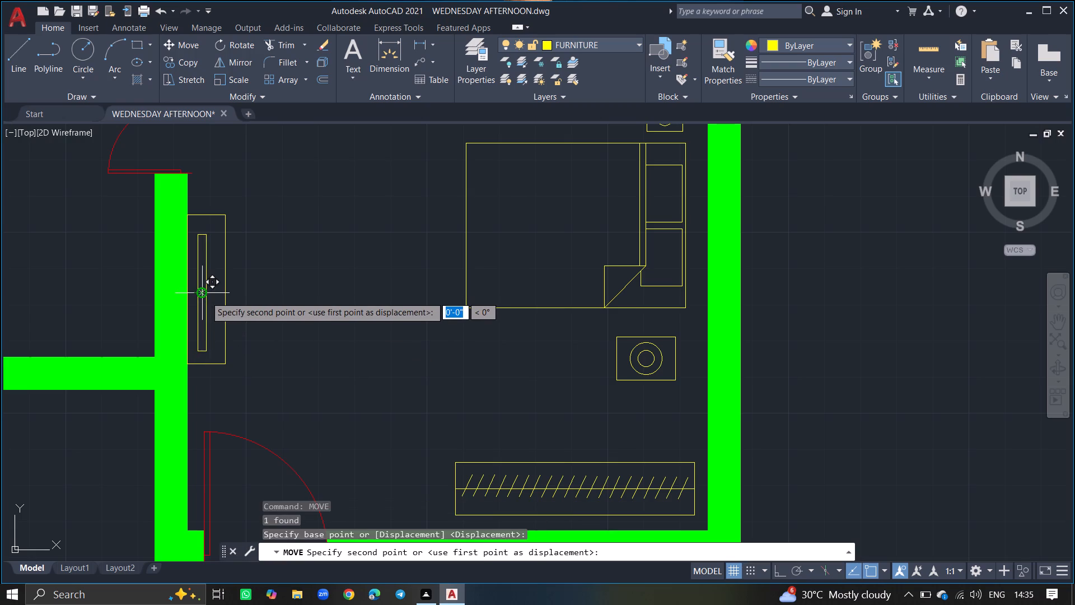
{"action": "left_click", "coordinate": [209, 297]}
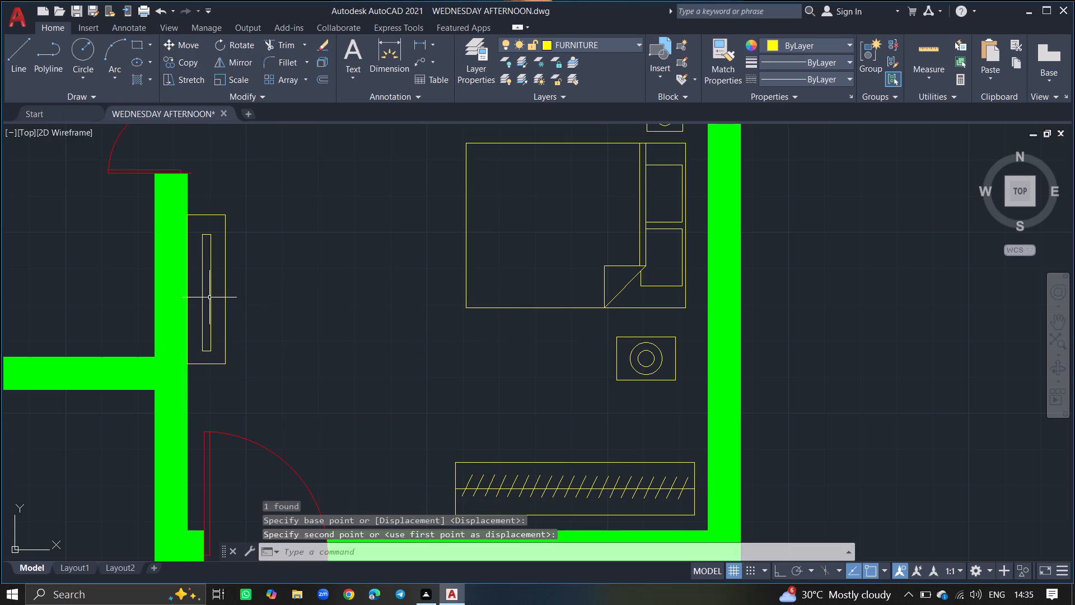
Draw a small rectangle about 1" deep against the wall-facing side of the narrow rectangle, near its middle.
{"action": "scroll", "coordinate": [197, 282], "scroll_direction": "up", "scroll_amount": 3, "text": "ctrl"}
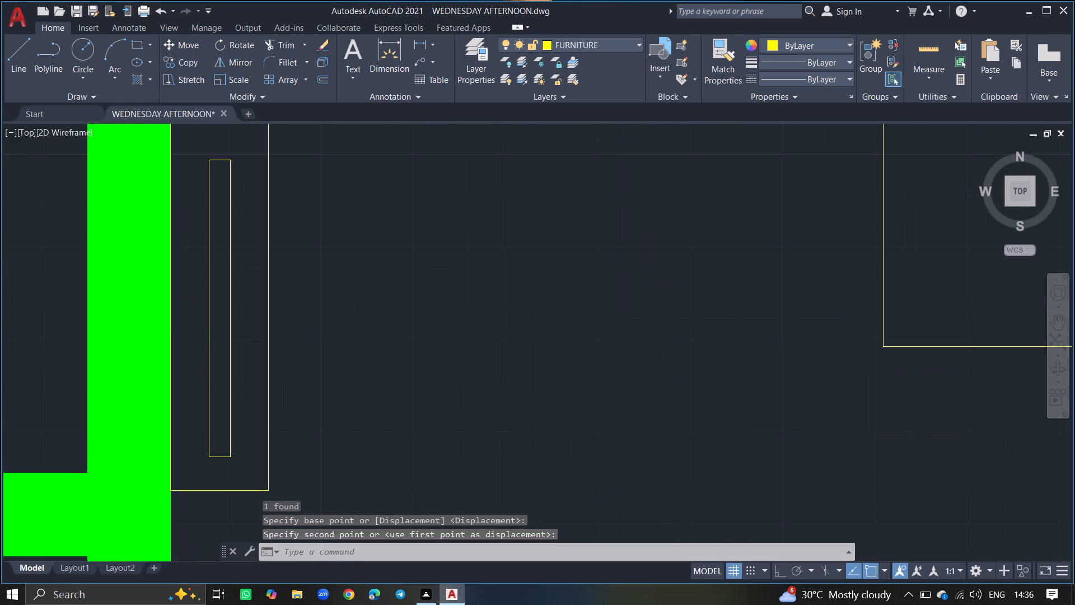
{"action": "type", "text": "REC"}
{"action": "key", "text": "Return"}
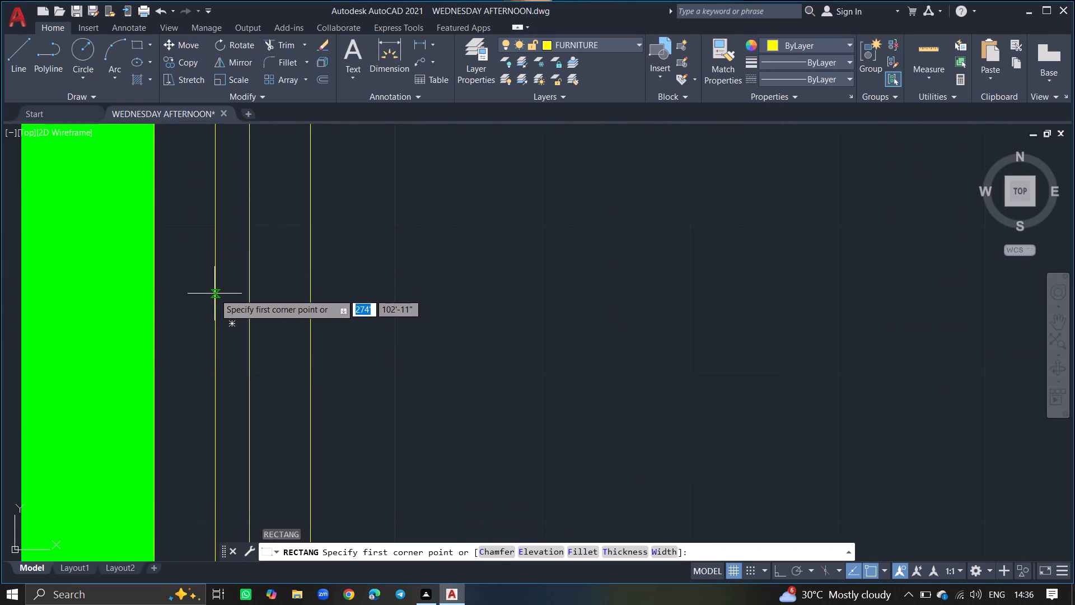
{"action": "left_click_drag", "start_coordinate": [214, 294], "coordinate": [205, 331]}
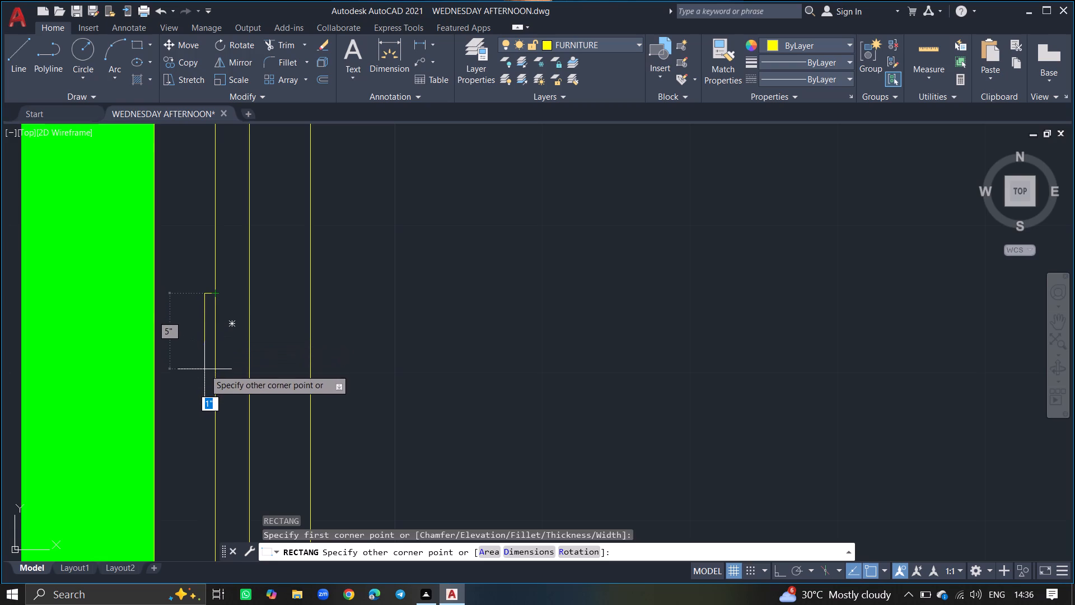
{"action": "left_click", "coordinate": [203, 392]}
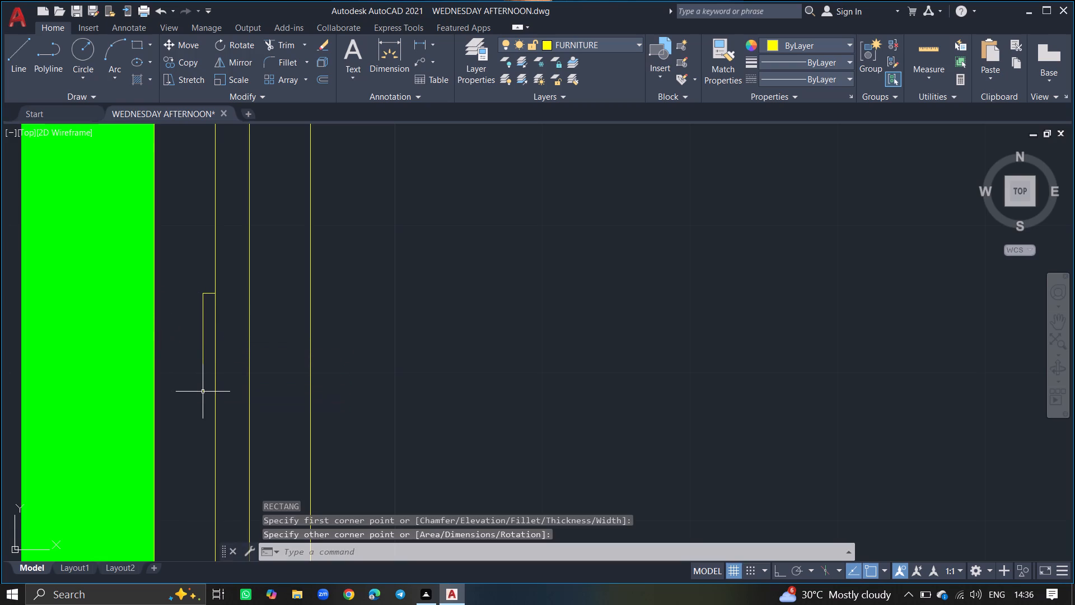
Insert the Chair - Desk block from DesignCenter into the empty area outside the house, then close DesignCenter.
{"action": "scroll", "coordinate": [259, 373], "scroll_direction": "down", "scroll_amount": 2, "text": "ctrl"}
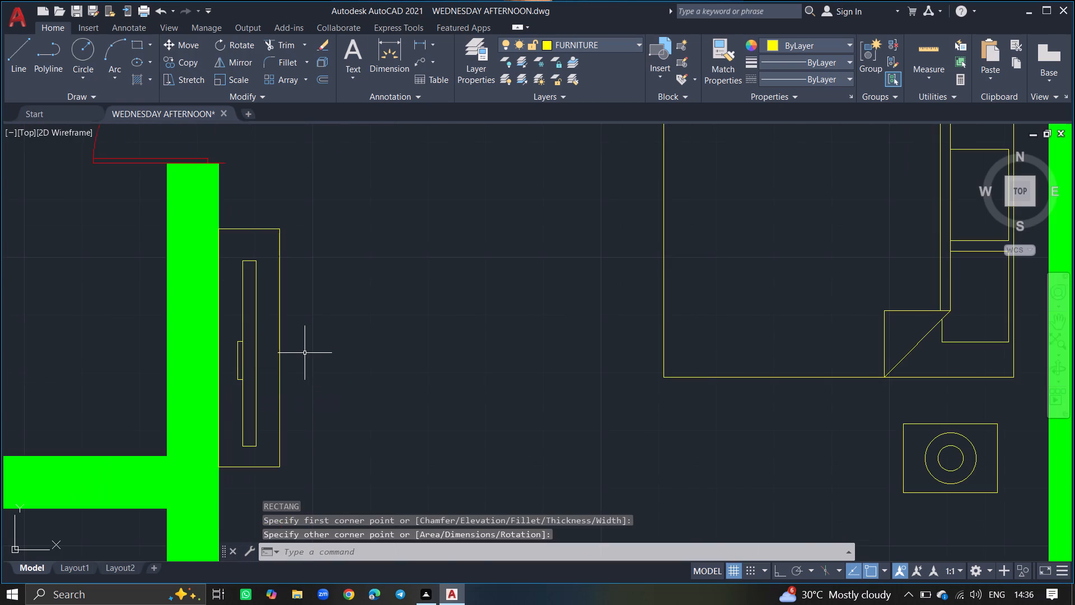
{"action": "scroll", "coordinate": [305, 353], "scroll_direction": "down", "scroll_amount": 5, "text": "ctrl"}
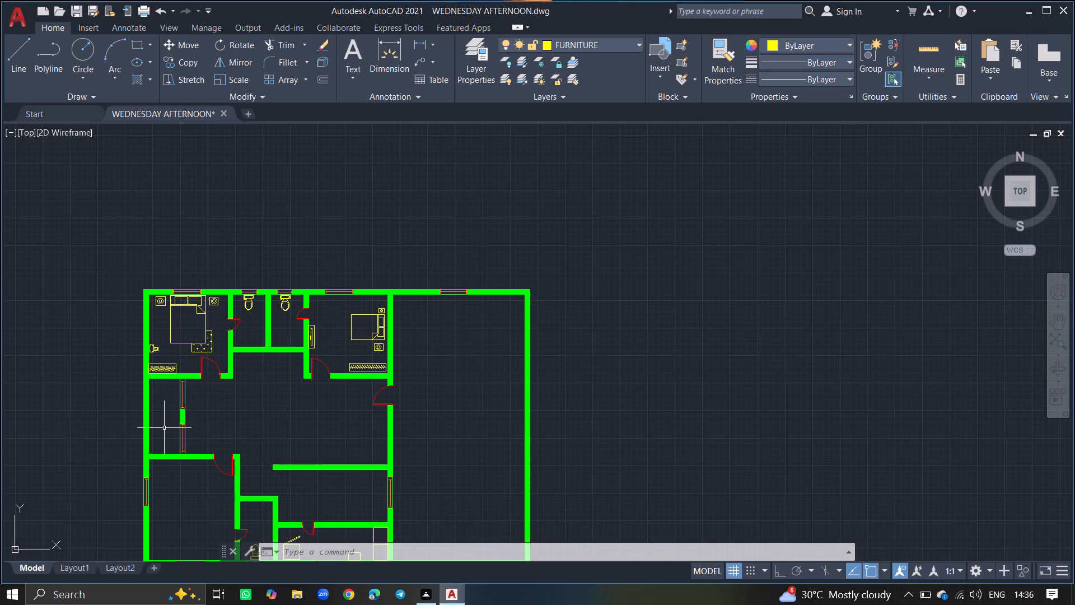
{"action": "key", "text": "ctrl+2"}
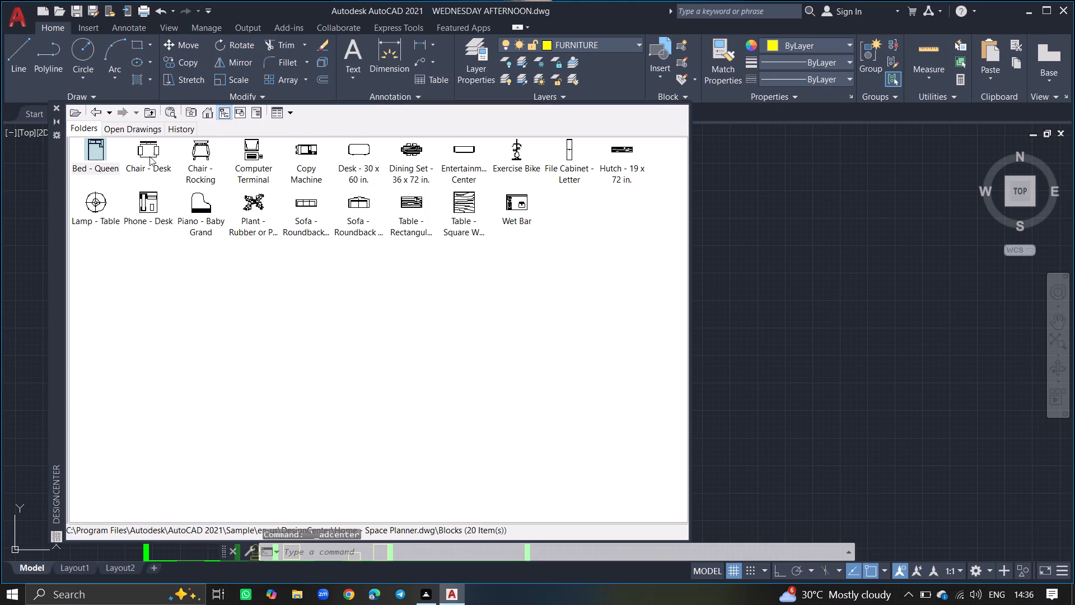
{"action": "left_click", "coordinate": [149, 156]}
{"action": "left_click_drag", "start_coordinate": [149, 156], "coordinate": [506, 296]}
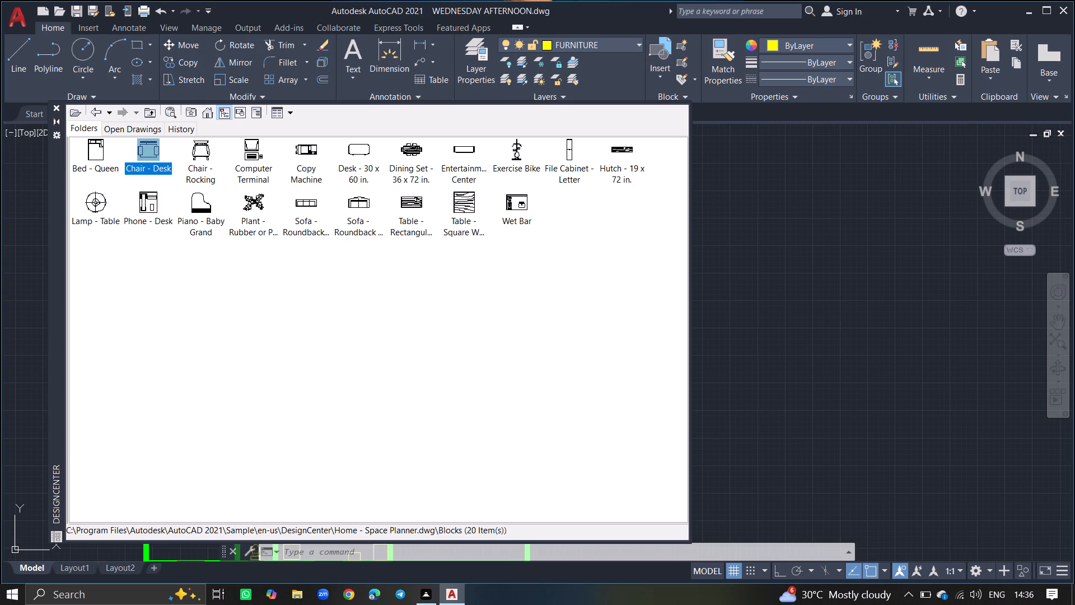
{"action": "left_click_drag", "start_coordinate": [506, 296], "coordinate": [813, 310]}
{"action": "left_click", "coordinate": [813, 310]}
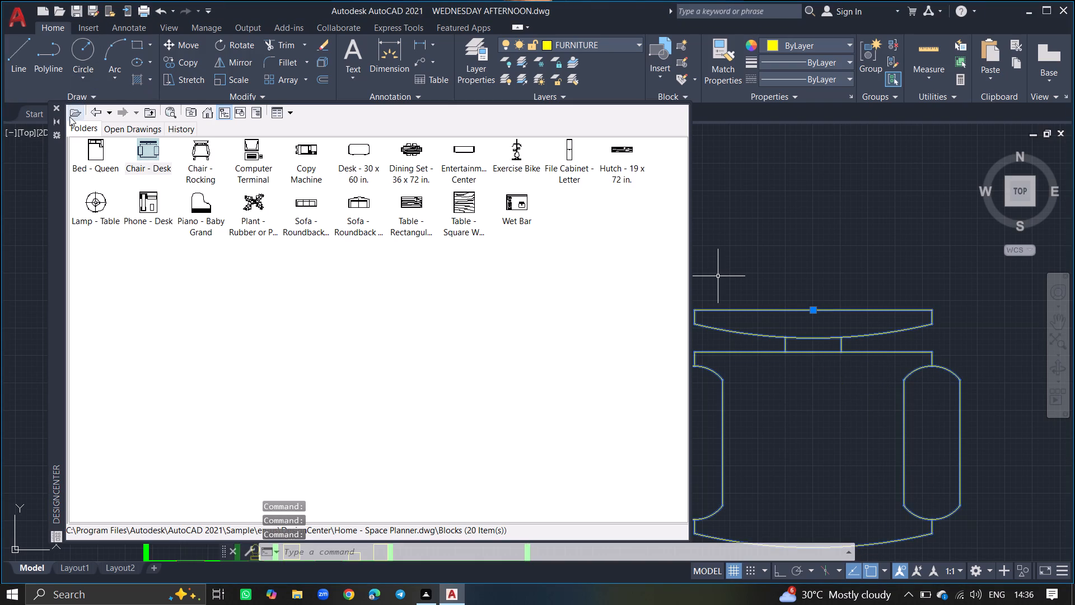
{"action": "left_click", "coordinate": [54, 109]}
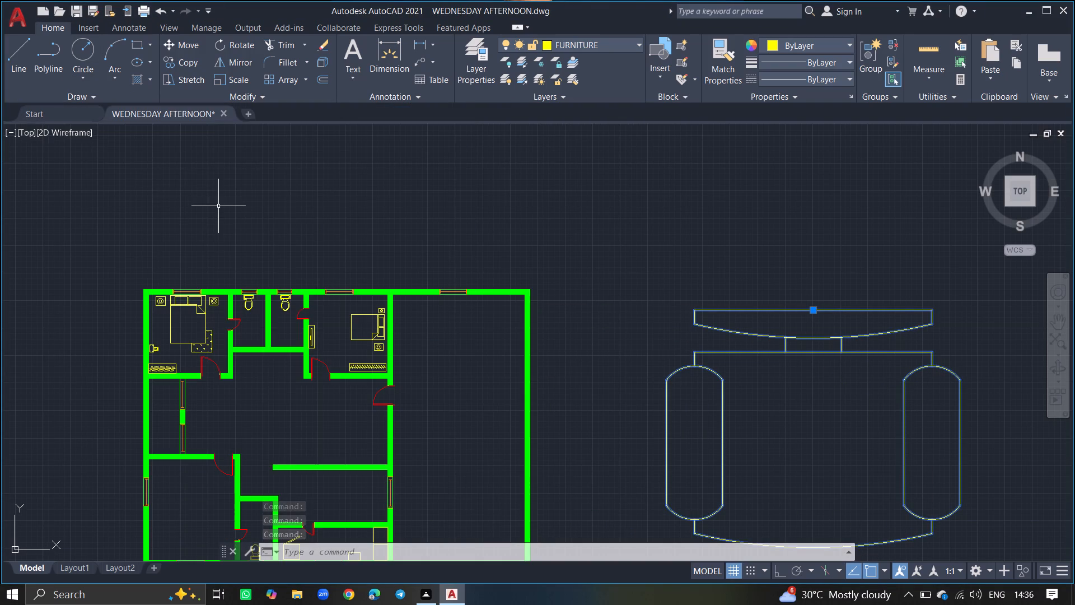
Scale the desk chair down about a point on its backrest until it suits the plan's furniture size.
{"action": "type", "text": "SC"}
{"action": "key", "text": "Return"}
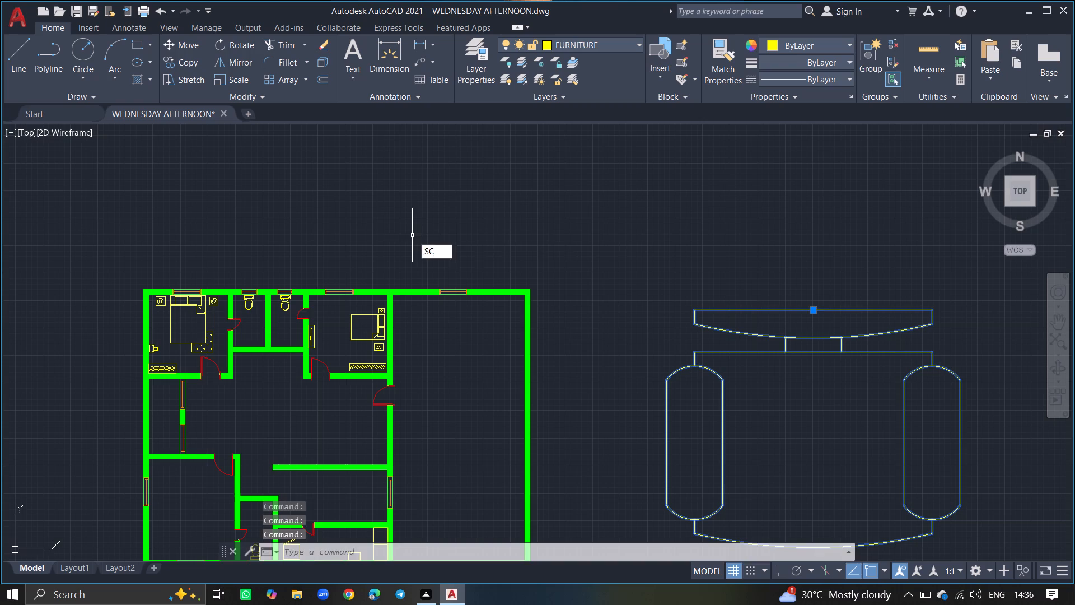
{"action": "left_click", "coordinate": [802, 309]}
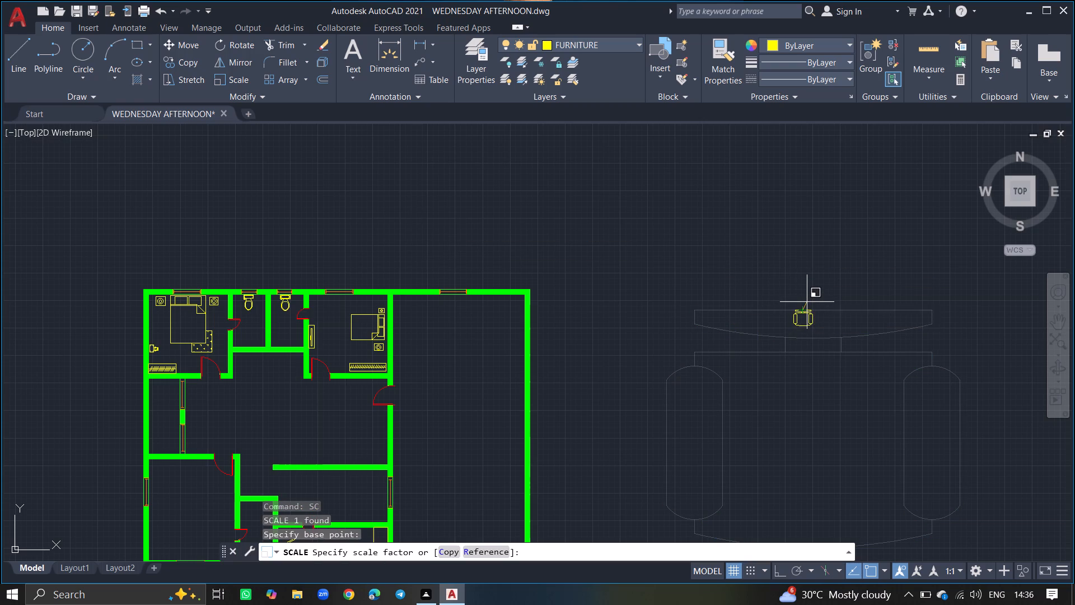
{"action": "left_click", "coordinate": [807, 302]}
Rotate the desk chair about its backrest midpoint so that it sits diagonally.
{"action": "left_click_drag", "start_coordinate": [806, 314], "coordinate": [785, 378]}
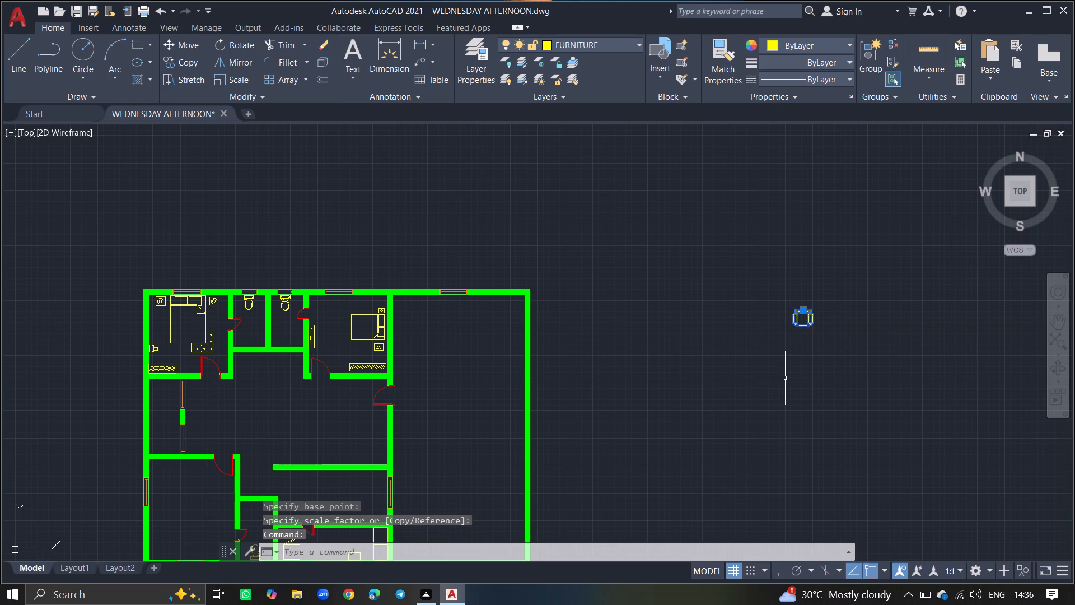
{"action": "type", "text": "RO"}
{"action": "key", "text": "Return"}
{"action": "scroll", "coordinate": [785, 378], "scroll_direction": "up", "scroll_amount": 1, "text": "ctrl"}
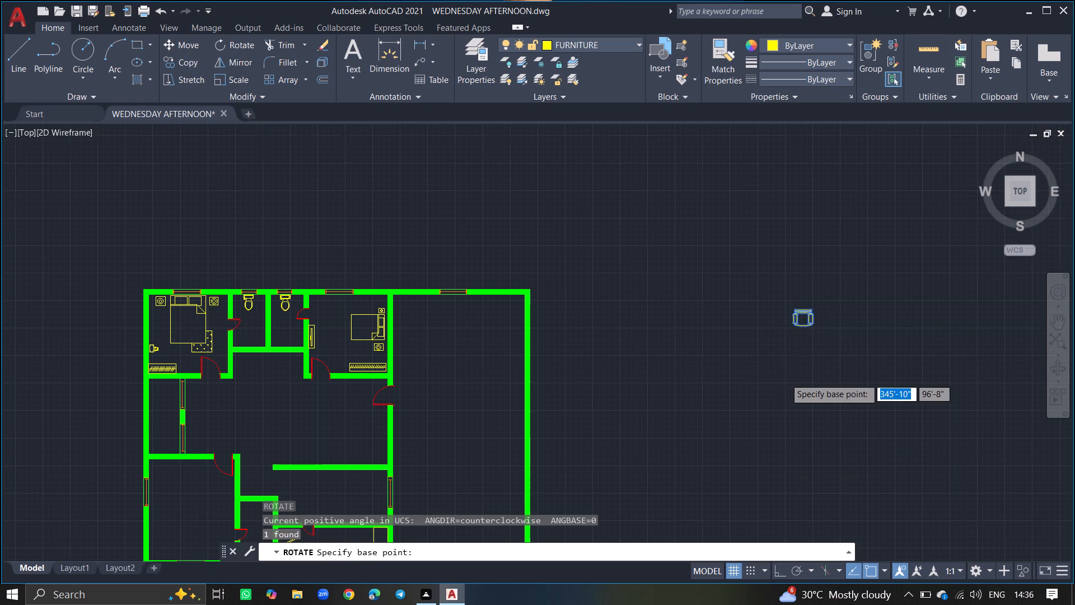
{"action": "scroll", "coordinate": [785, 378], "scroll_direction": "up", "scroll_amount": 1, "text": "ctrl"}
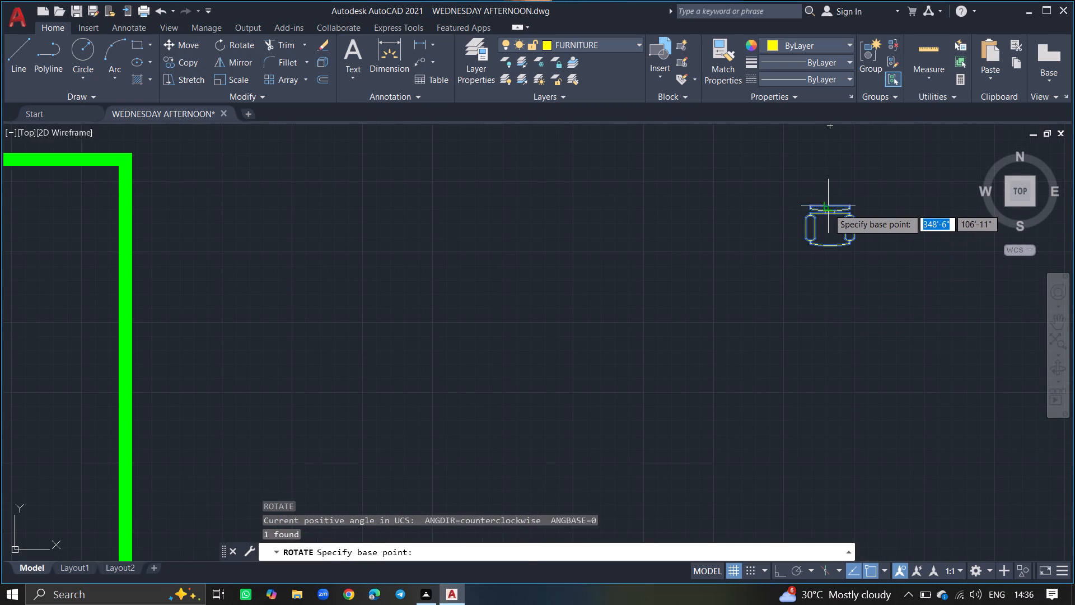
{"action": "left_click", "coordinate": [828, 208]}
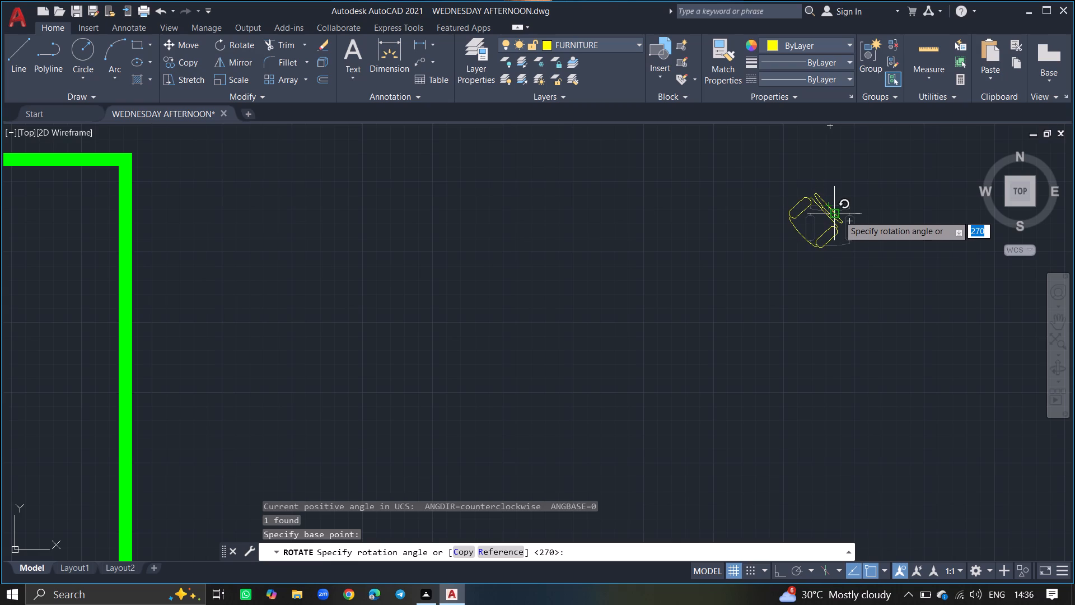
{"action": "left_click", "coordinate": [839, 215]}
Move the rotated desk chair into the upper end of the narrow windowed room below the first upper bedroom.
{"action": "left_click_drag", "start_coordinate": [835, 215], "coordinate": [778, 248]}
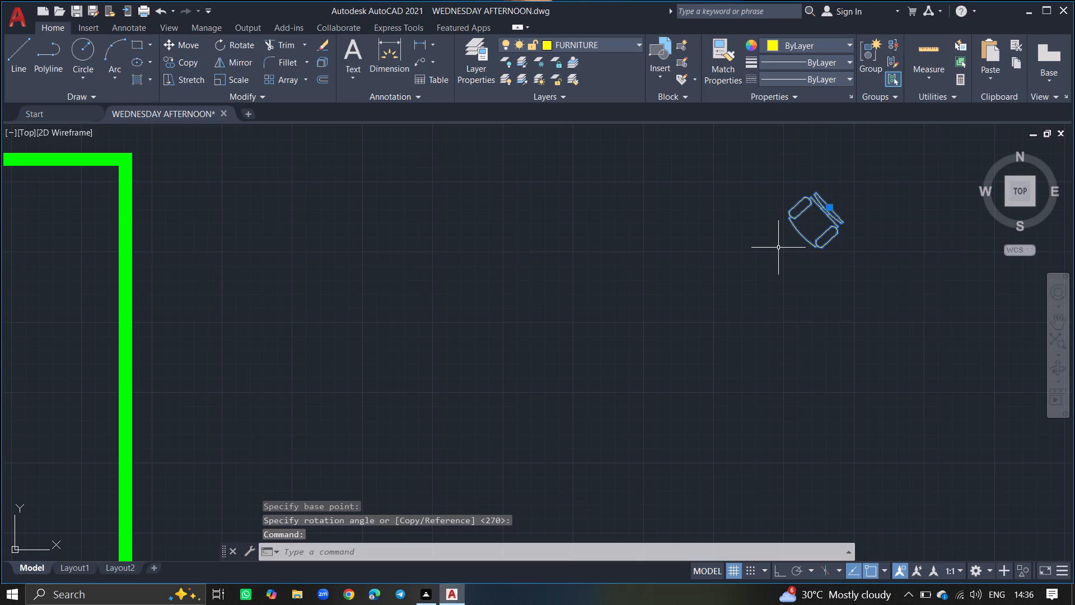
{"action": "key", "text": "m"}
{"action": "type", "text": "OVE"}
{"action": "key", "text": "Return"}
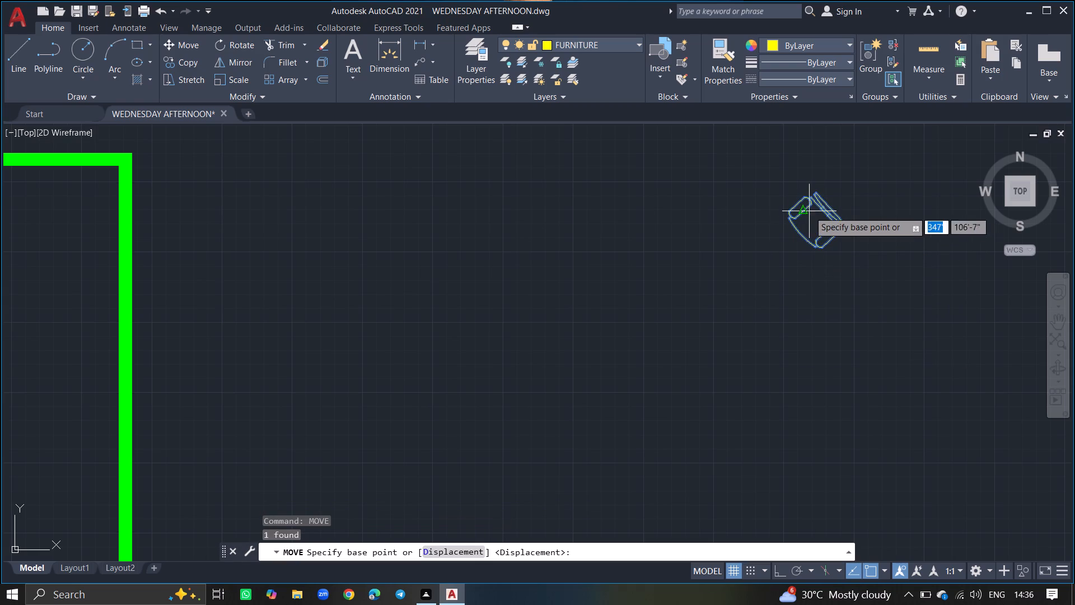
{"action": "left_click", "coordinate": [823, 209]}
{"action": "scroll", "coordinate": [722, 236], "scroll_direction": "down", "scroll_amount": 5, "text": "ctrl"}
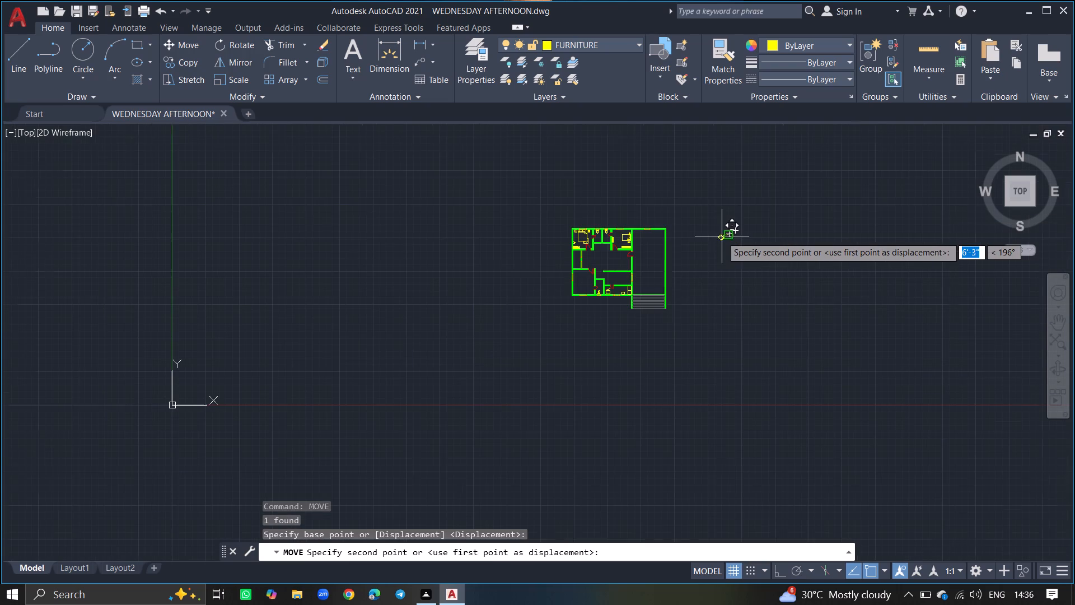
{"action": "scroll", "coordinate": [571, 254], "scroll_direction": "up", "scroll_amount": 5, "text": "ctrl"}
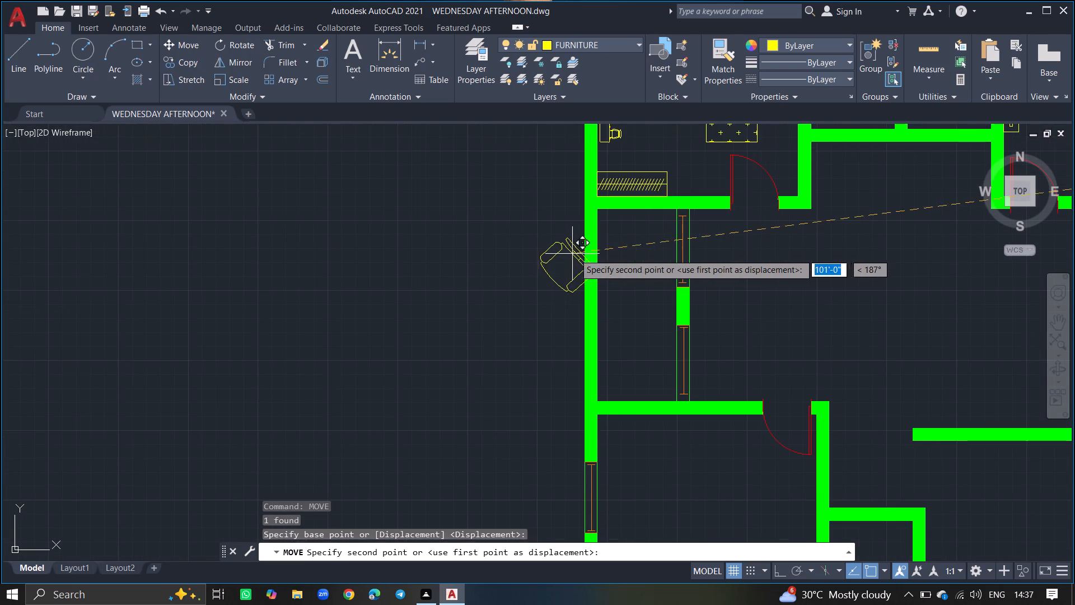
{"action": "left_click", "coordinate": [642, 234]}
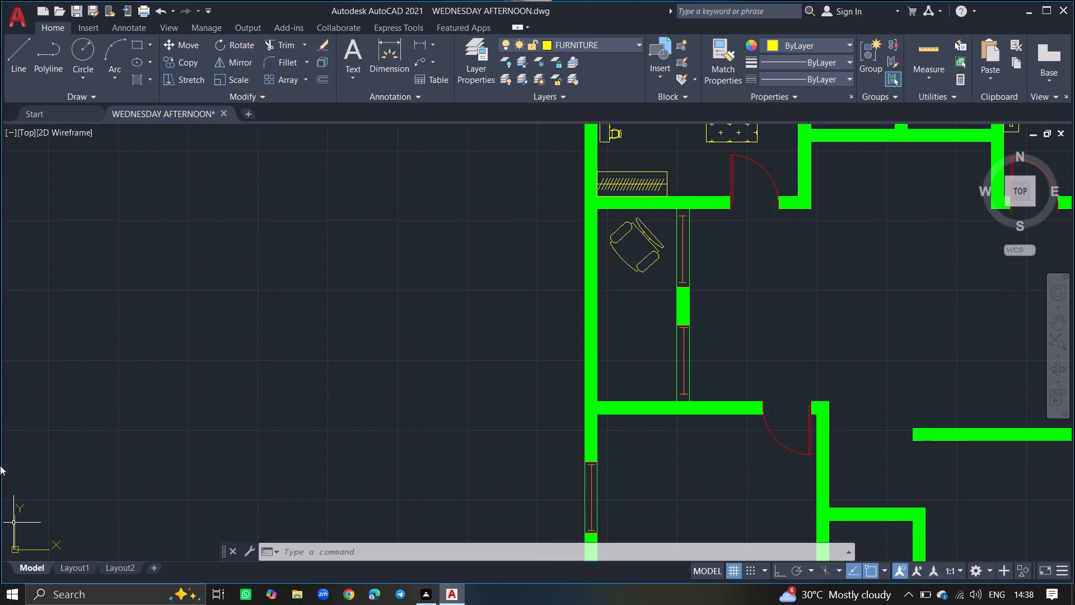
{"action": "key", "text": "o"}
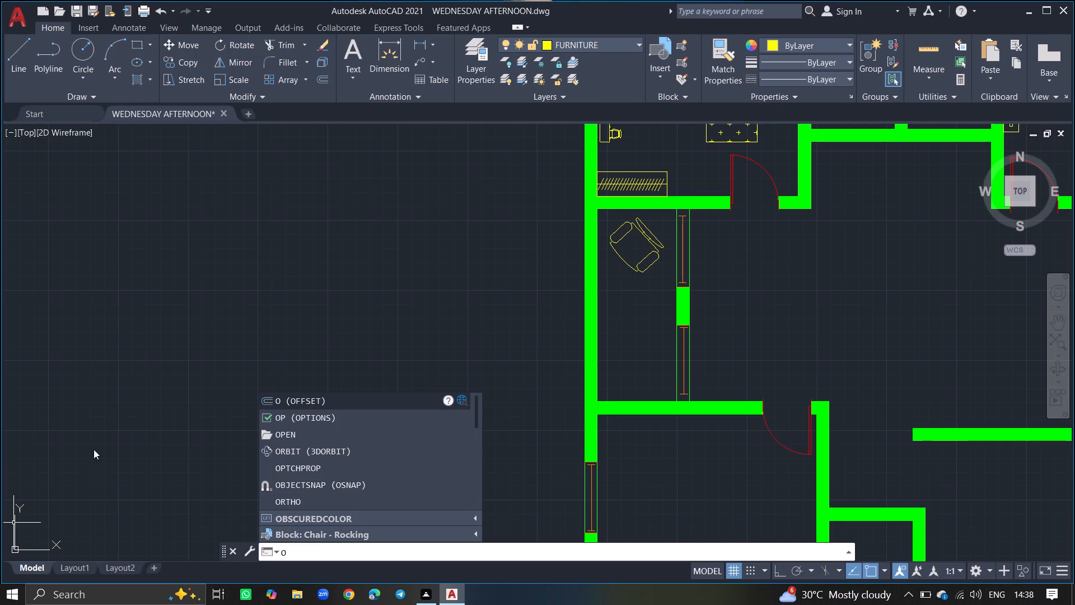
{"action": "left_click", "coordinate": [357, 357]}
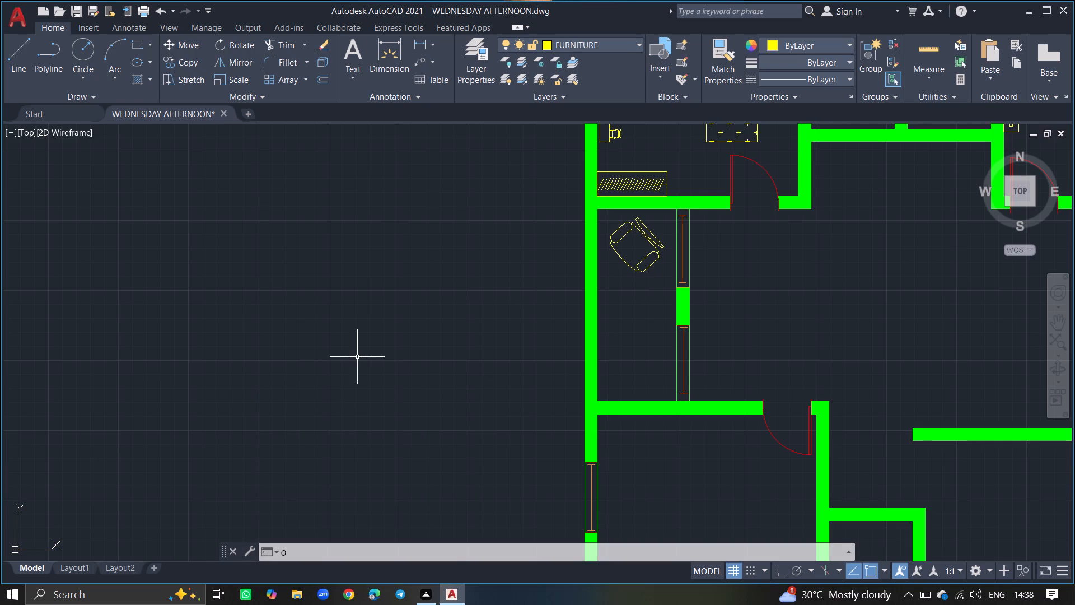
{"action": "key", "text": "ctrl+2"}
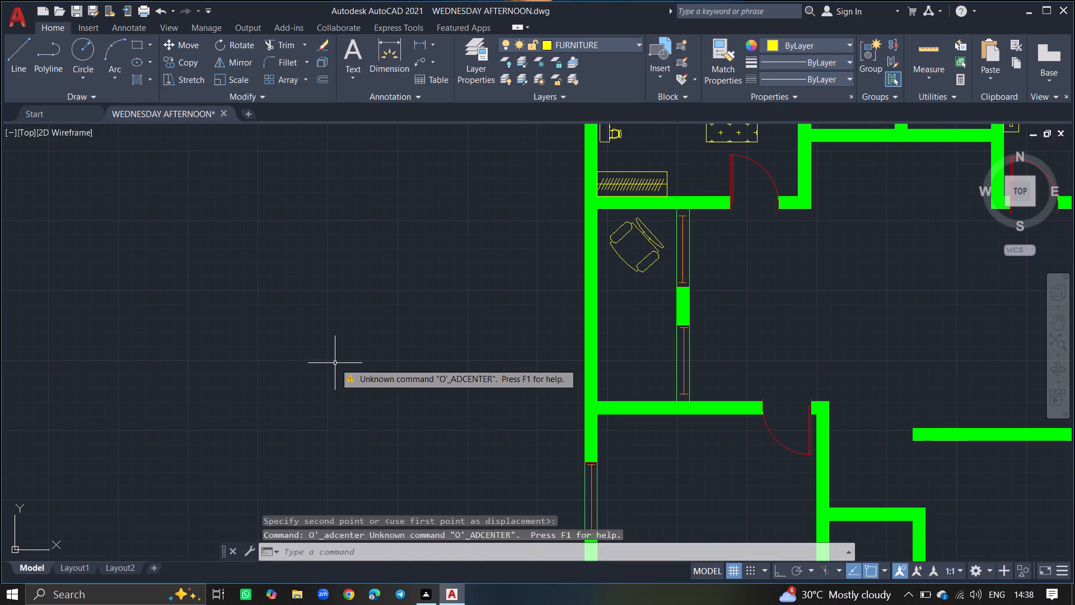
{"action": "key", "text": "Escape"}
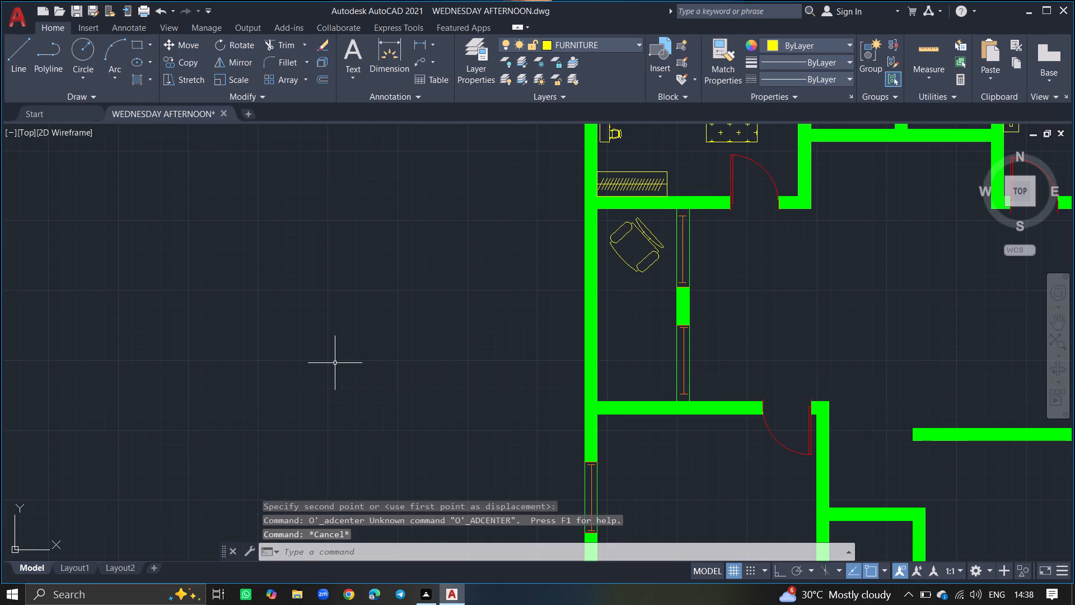
Insert the Bed - Queen block from DesignCenter into the empty area outside the house, then close DesignCenter.
{"action": "key", "text": "ctrl+2"}
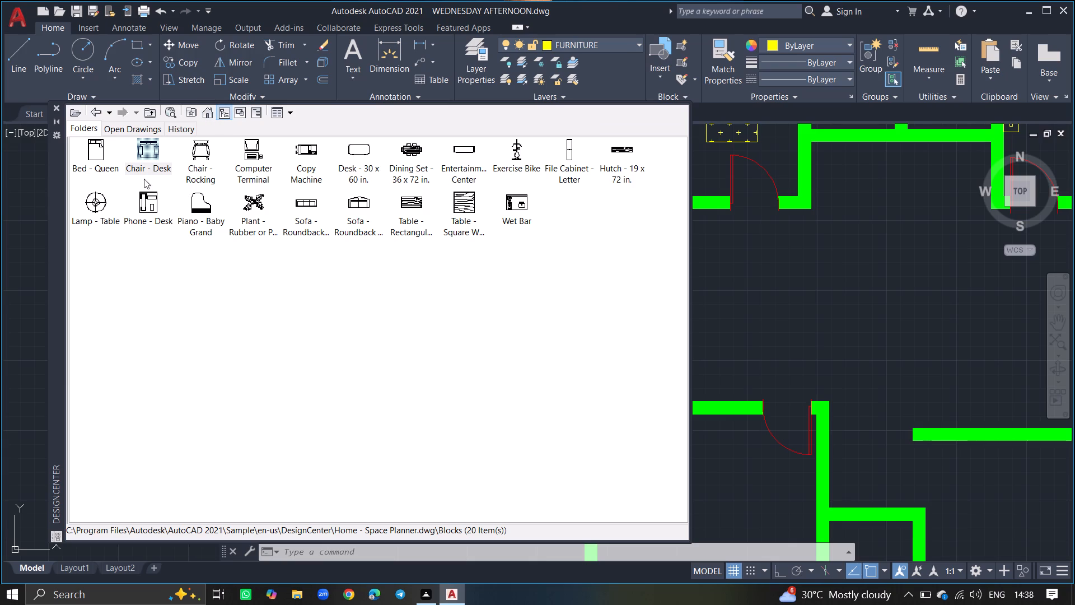
{"action": "left_click", "coordinate": [104, 157]}
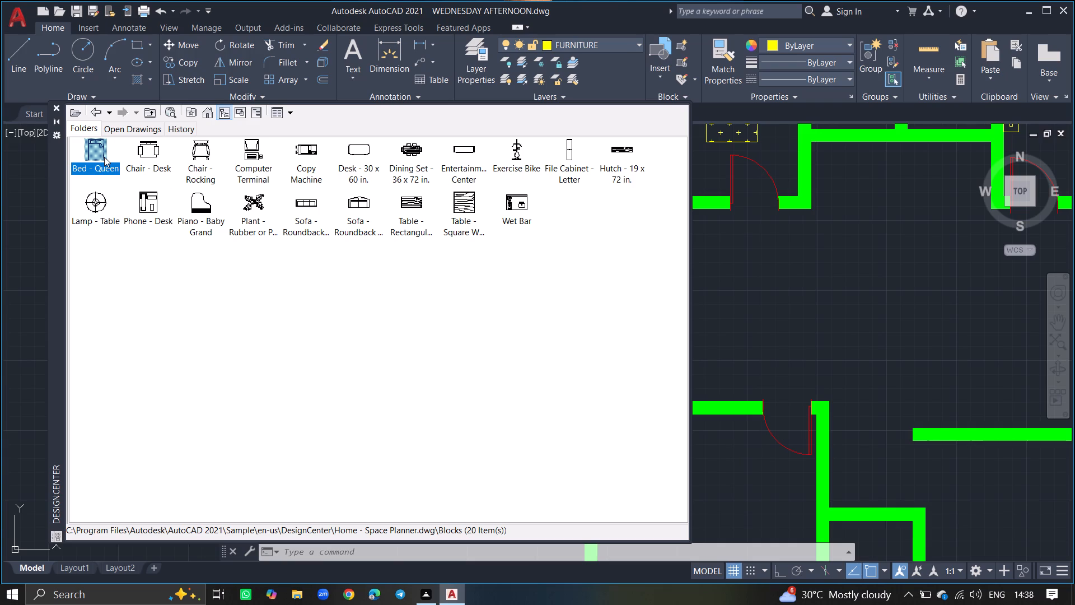
{"action": "left_click_drag", "start_coordinate": [104, 157], "coordinate": [479, 239]}
{"action": "left_click_drag", "start_coordinate": [479, 239], "coordinate": [517, 235]}
{"action": "scroll", "coordinate": [894, 301], "scroll_direction": "down", "scroll_amount": 6, "text": "ctrl"}
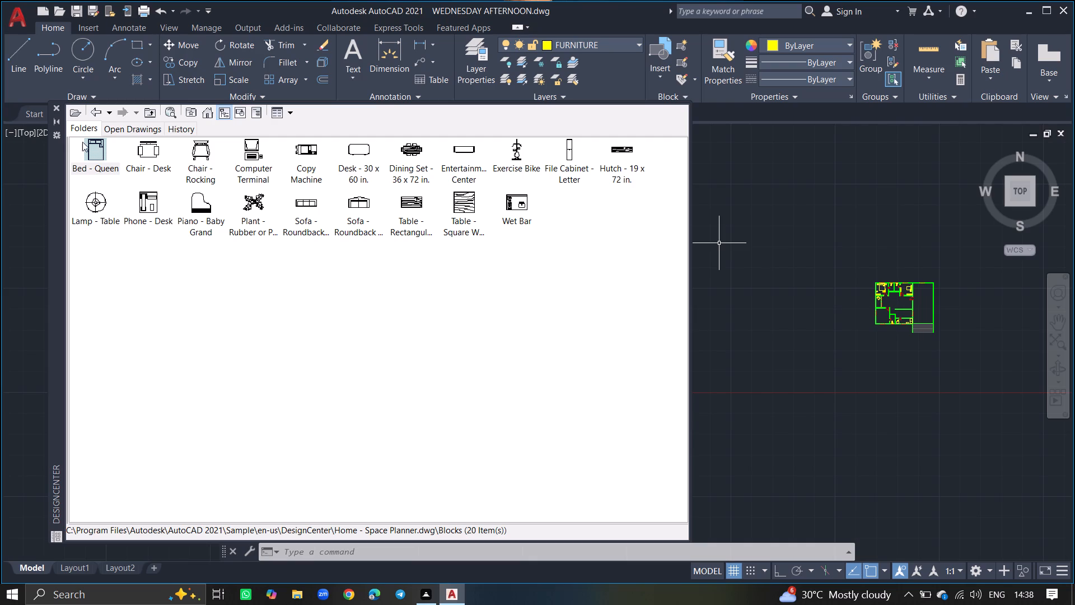
{"action": "left_click_drag", "start_coordinate": [95, 150], "coordinate": [147, 145]}
{"action": "left_click_drag", "start_coordinate": [147, 145], "coordinate": [758, 341]}
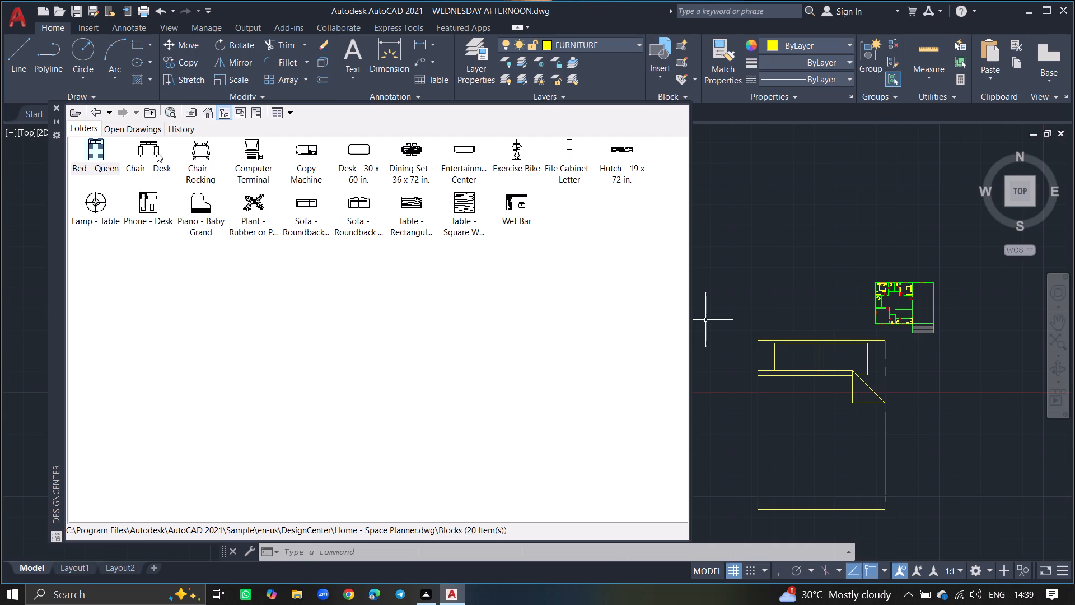
{"action": "left_click", "coordinate": [57, 106]}
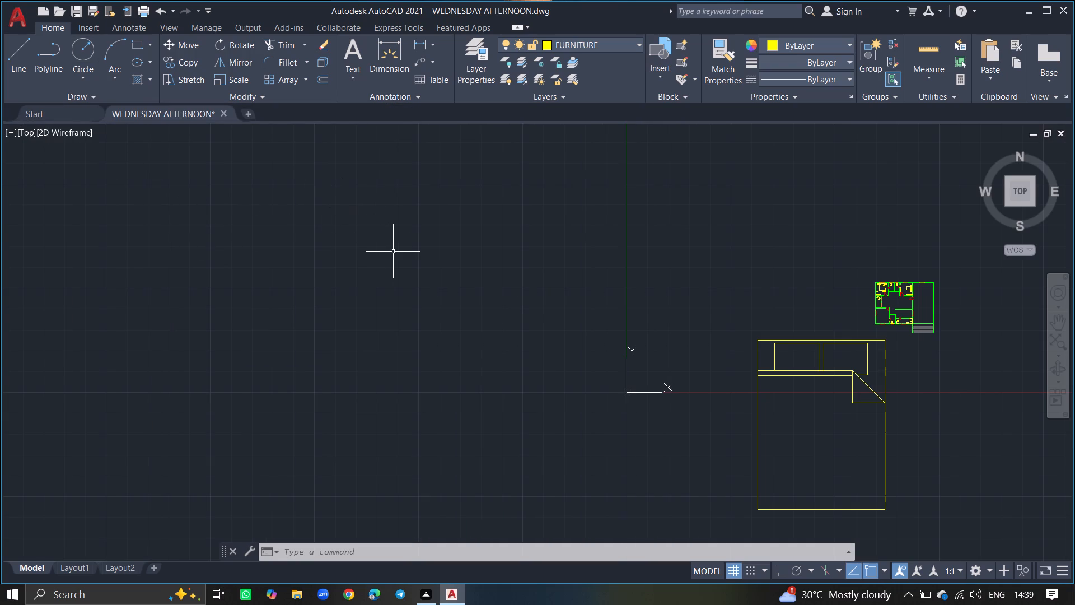
Scale the queen bed down to roughly a third of its size about a point on the sheet line below the pillows.
{"action": "left_click", "coordinate": [755, 356]}
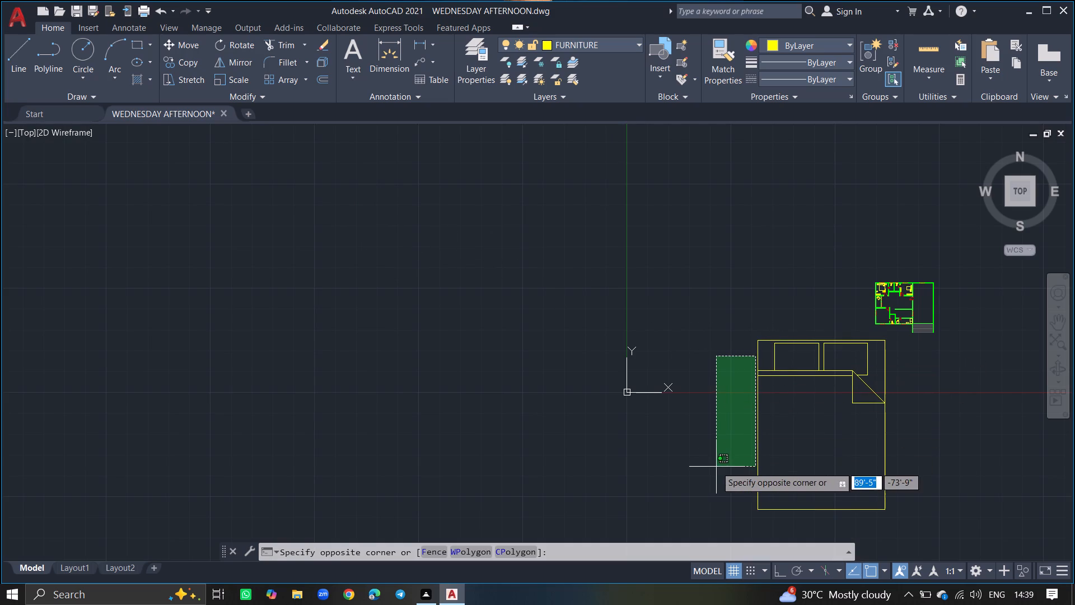
{"action": "left_click", "coordinate": [716, 467]}
{"action": "left_click", "coordinate": [793, 374]}
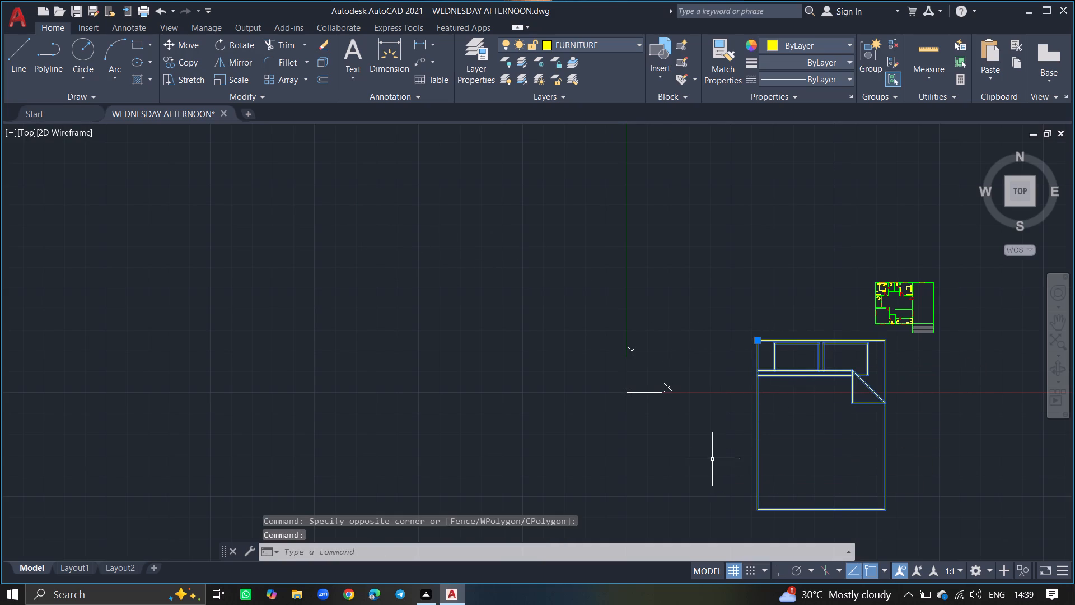
{"action": "type", "text": "SC"}
{"action": "key", "text": "Return"}
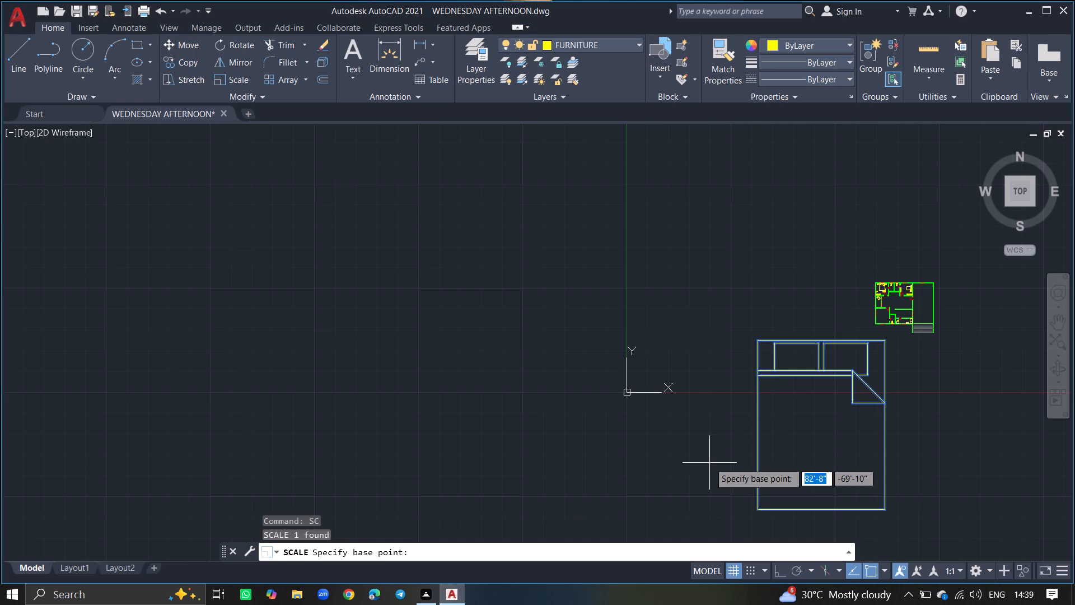
{"action": "left_click", "coordinate": [804, 376]}
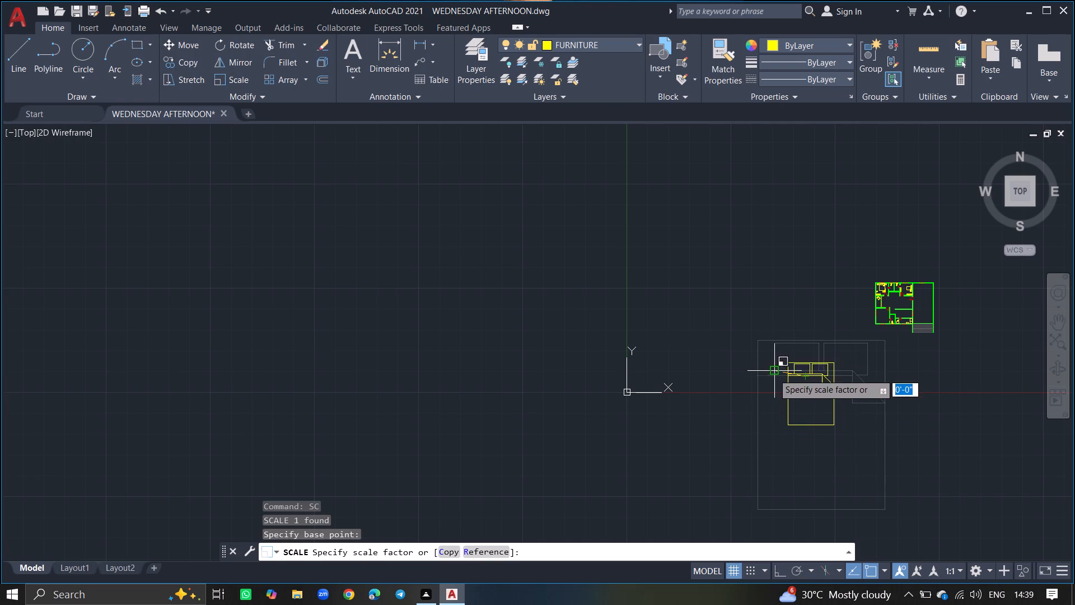
{"action": "scroll", "coordinate": [798, 389], "scroll_direction": "up", "scroll_amount": 5, "text": "ctrl"}
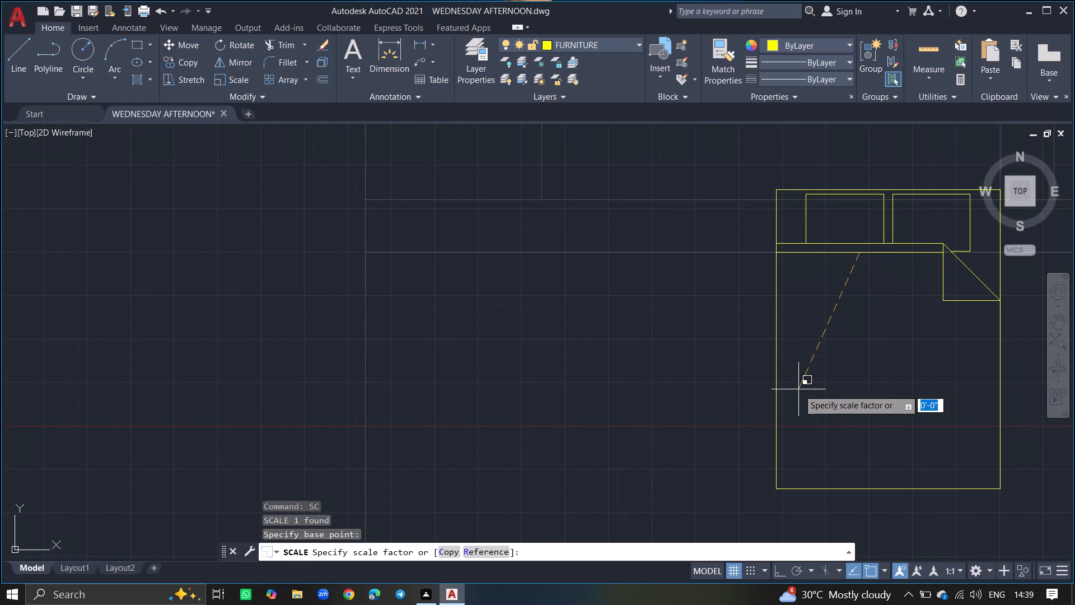
{"action": "left_click", "coordinate": [860, 301]}
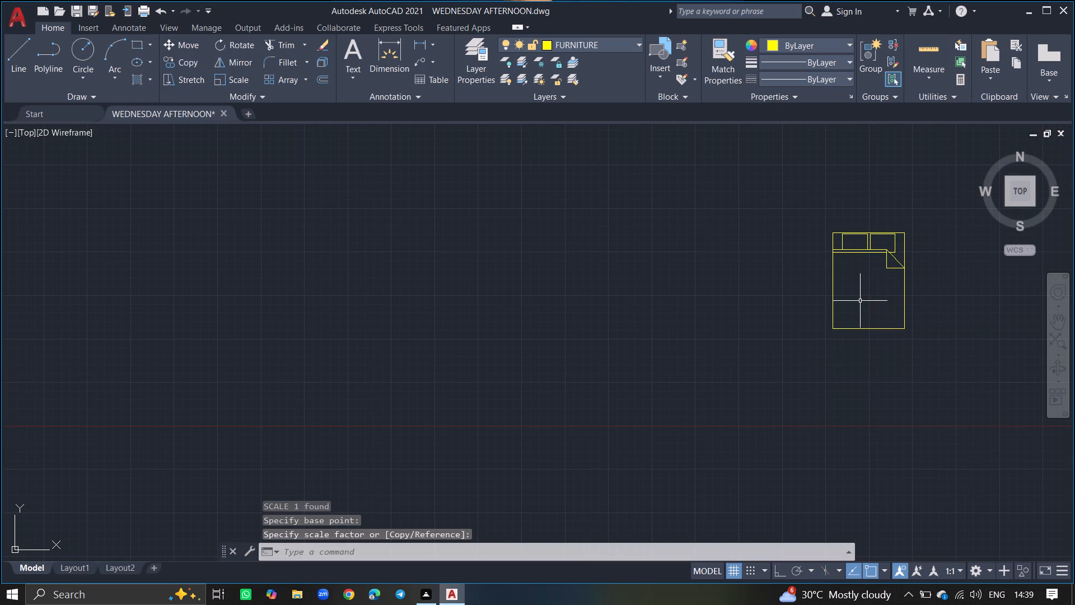
Move the reduced bed into the lower corner bedroom, below the narrow room with the desk chair.
{"action": "scroll", "coordinate": [867, 275], "scroll_direction": "down", "scroll_amount": 3, "text": "ctrl"}
{"action": "left_click", "coordinate": [870, 268]}
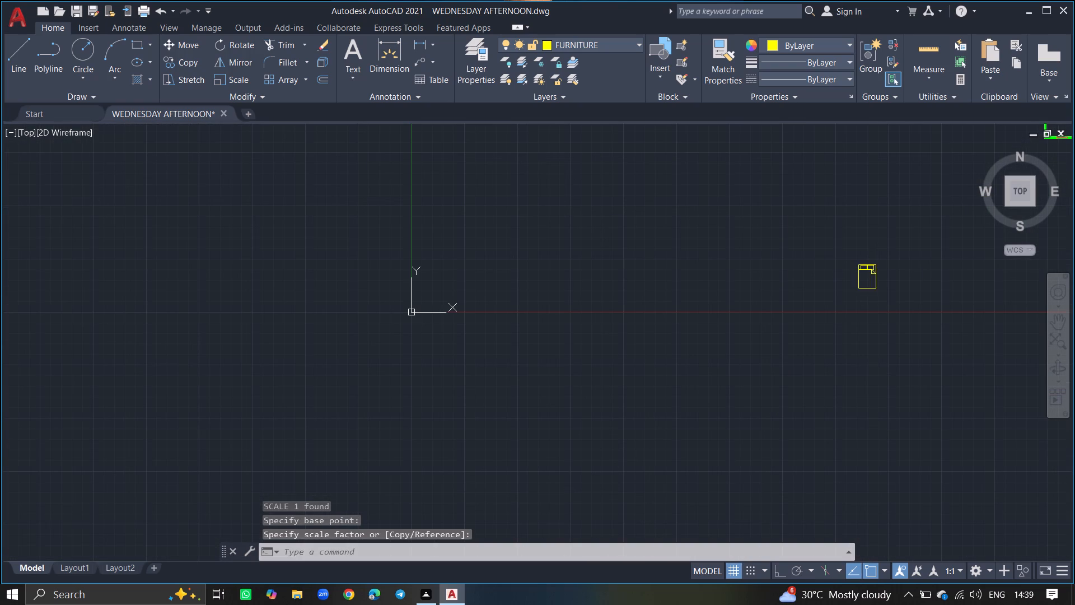
{"action": "type", "text": "MOVE"}
{"action": "key", "text": "Return"}
{"action": "left_click", "coordinate": [870, 268]}
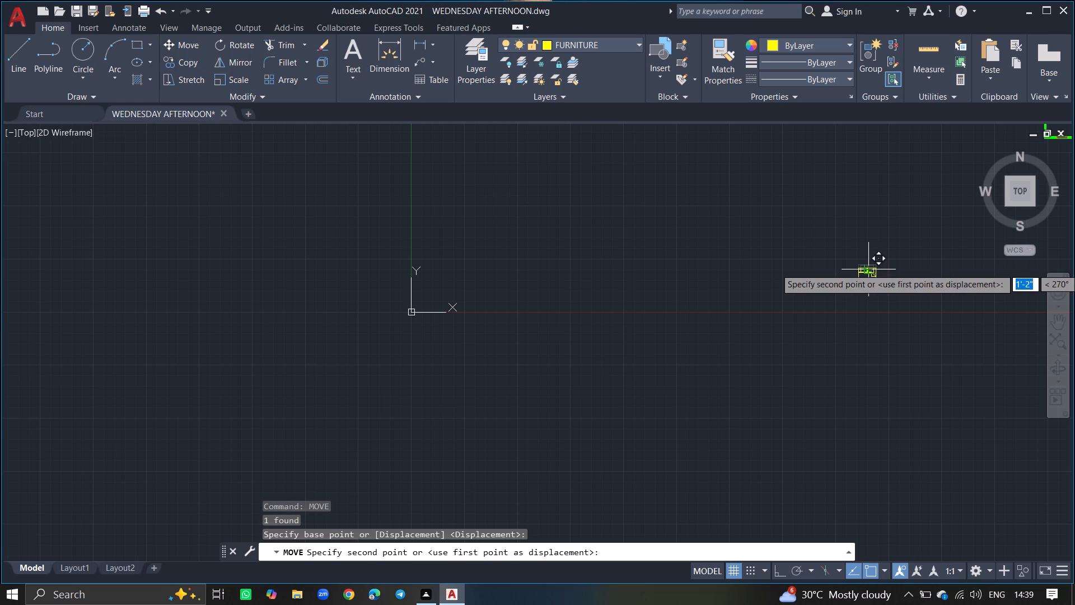
{"action": "scroll", "coordinate": [786, 241], "scroll_direction": "down", "scroll_amount": 3, "text": "ctrl"}
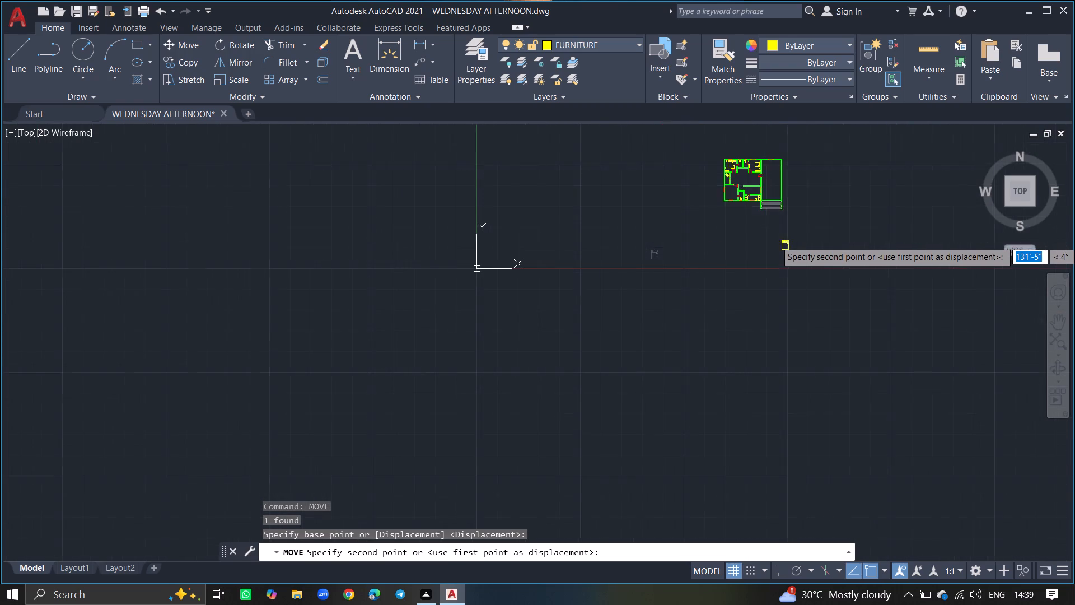
{"action": "scroll", "coordinate": [730, 180], "scroll_direction": "up", "scroll_amount": 6, "text": "ctrl"}
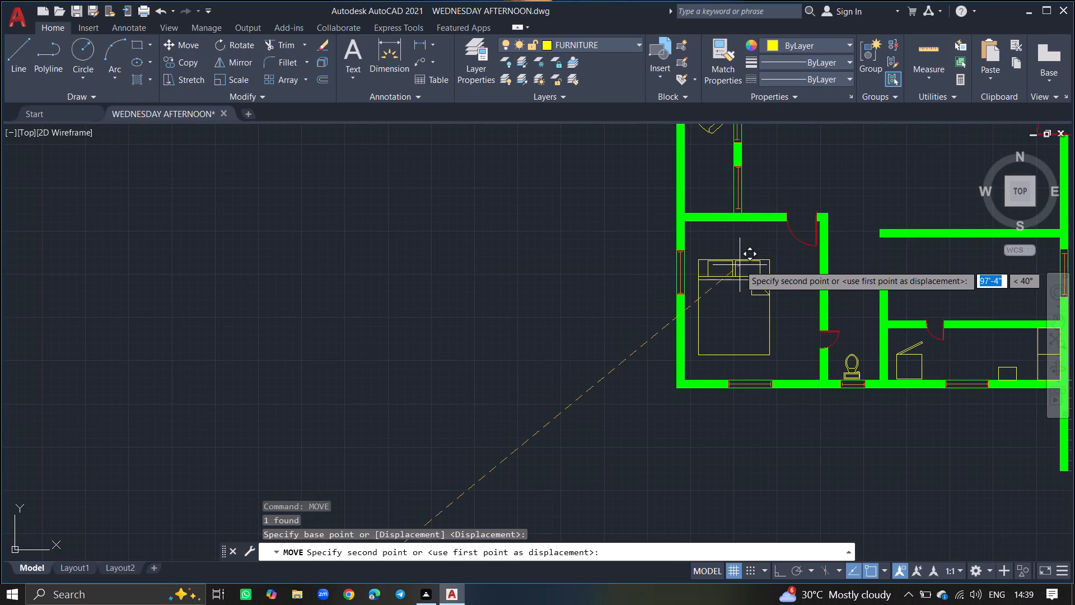
{"action": "scroll", "coordinate": [740, 265], "scroll_direction": "up", "scroll_amount": 4, "text": "ctrl"}
{"action": "scroll", "coordinate": [744, 231], "scroll_direction": "down", "scroll_amount": 6, "text": "ctrl"}
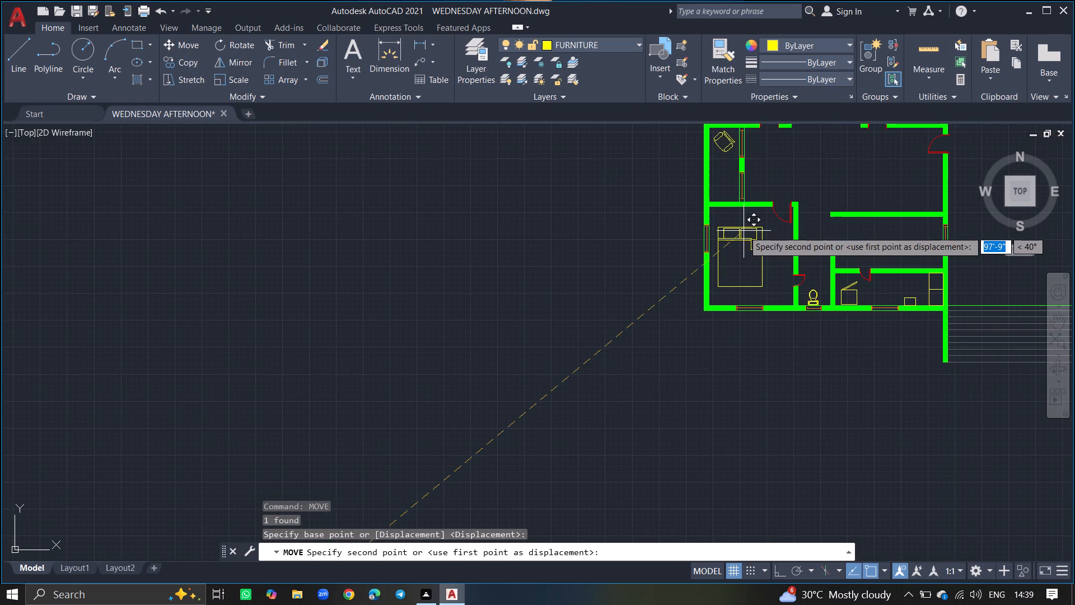
{"action": "left_click", "coordinate": [754, 234]}
Scale the bed down further about a point between its pillows so that it leaves walking space in the bedroom.
{"action": "left_click", "coordinate": [754, 234]}
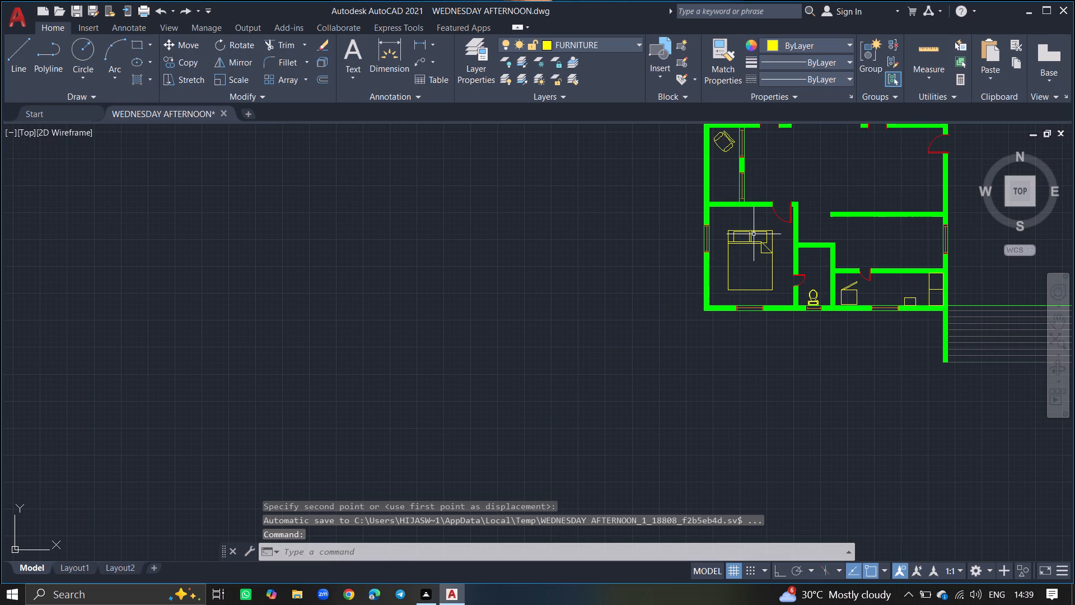
{"action": "left_click", "coordinate": [754, 234]}
{"action": "left_click", "coordinate": [739, 256]}
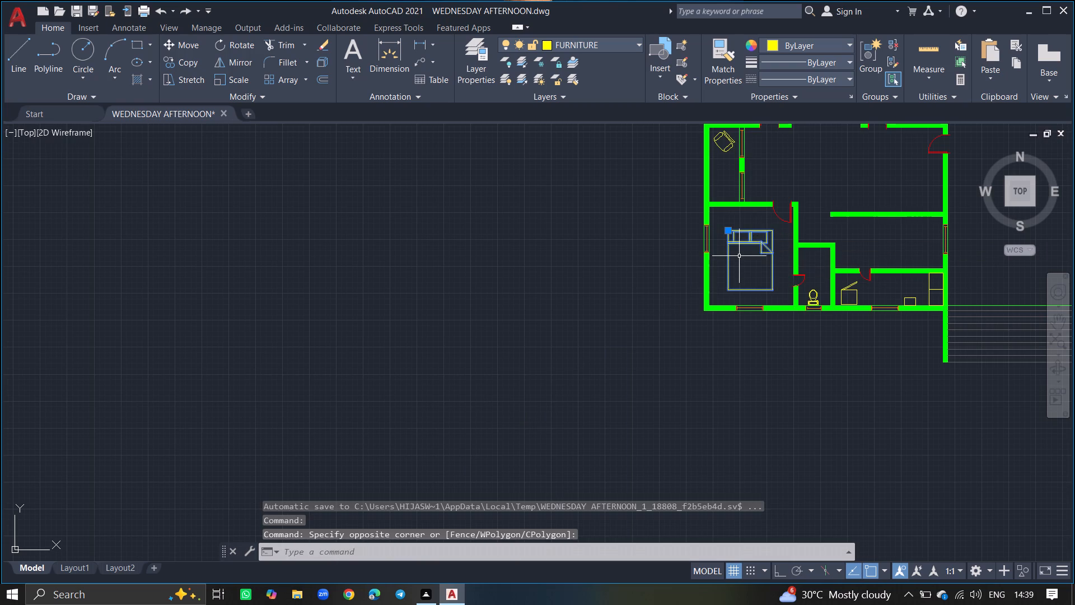
{"action": "type", "text": "SC"}
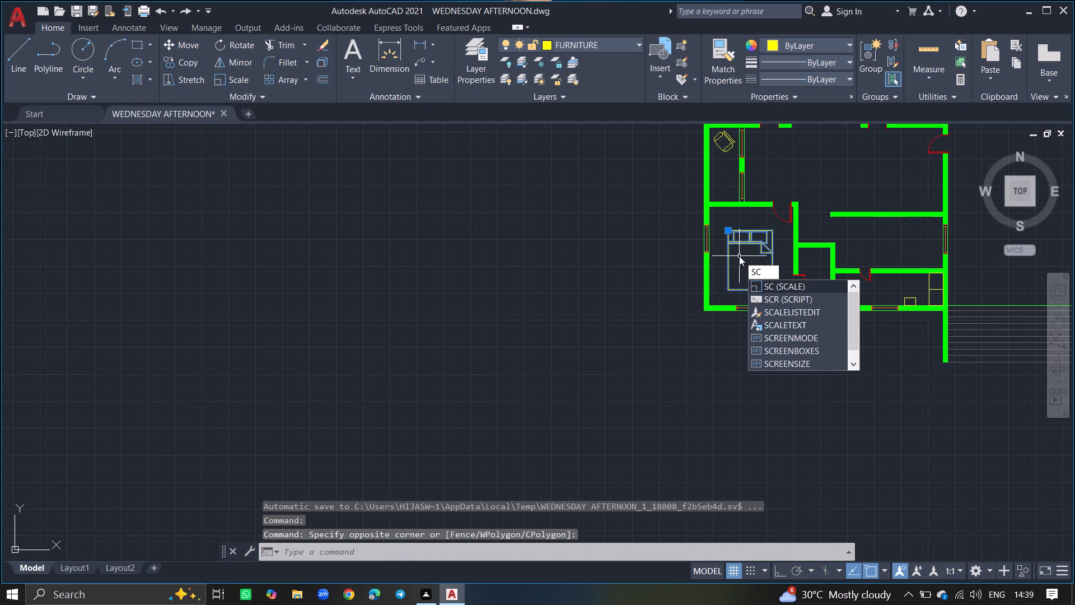
{"action": "key", "text": "Return"}
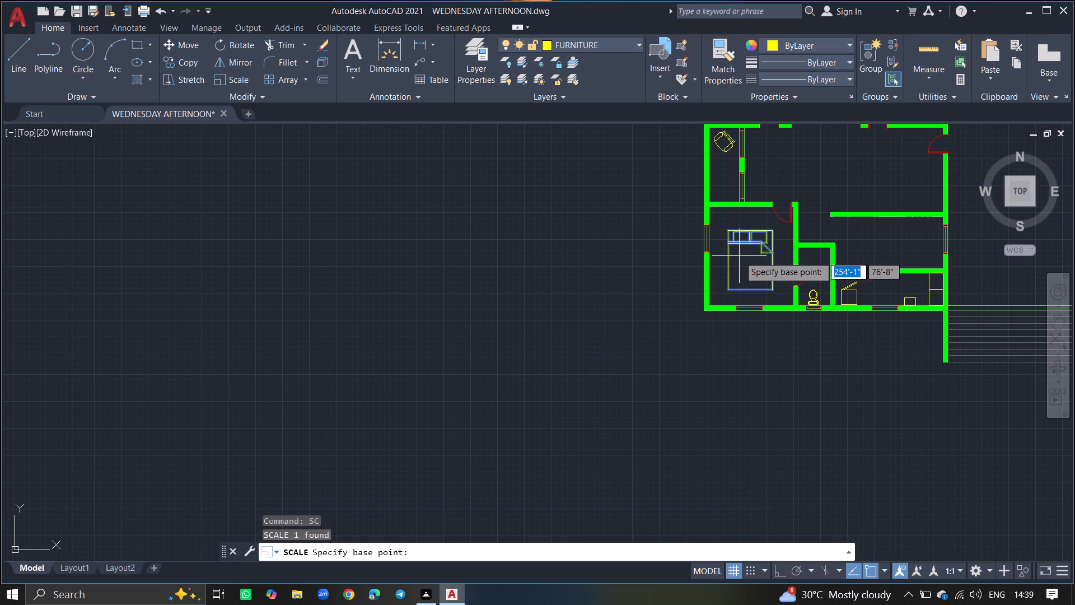
{"action": "left_click", "coordinate": [749, 240]}
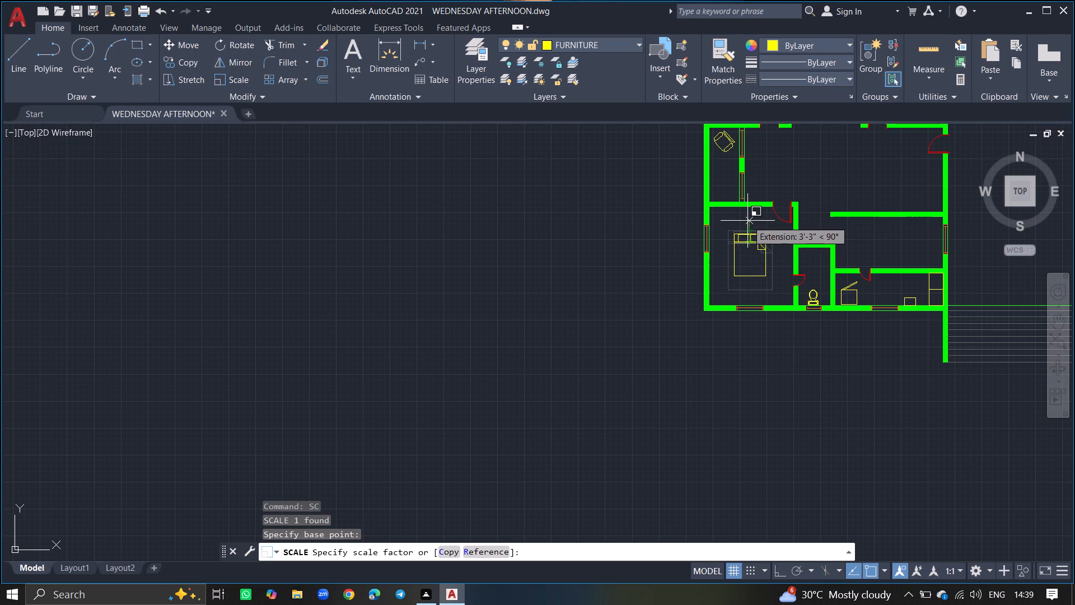
{"action": "left_click", "coordinate": [747, 221]}
Rotate the bed by half a turn about a point between its pillows so that the pillows face the bedroom's lower wall.
{"action": "left_click", "coordinate": [749, 240]}
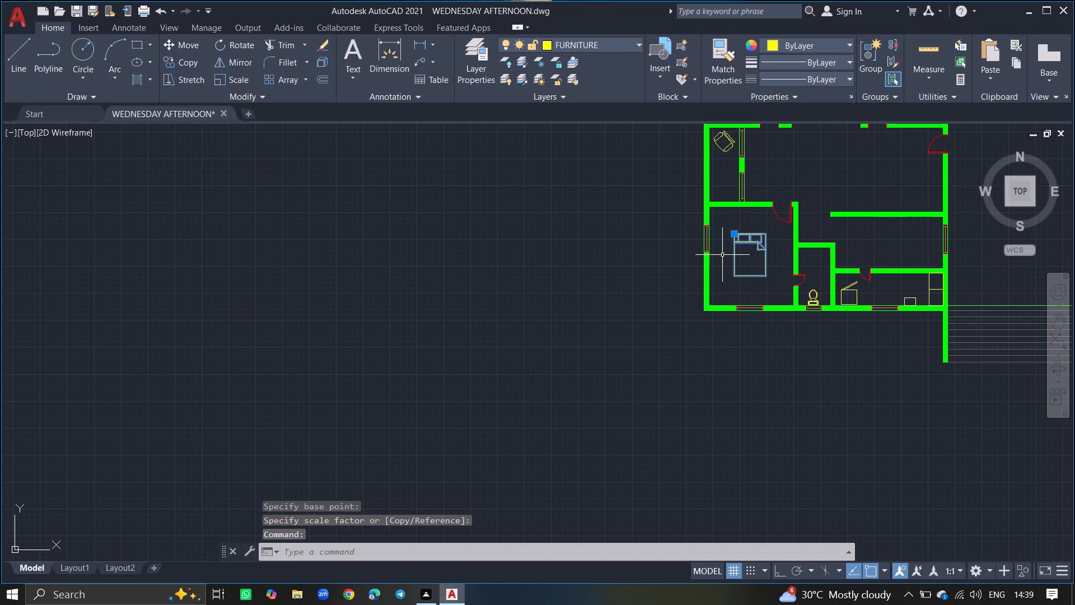
{"action": "type", "text": "RO"}
{"action": "key", "text": "Return"}
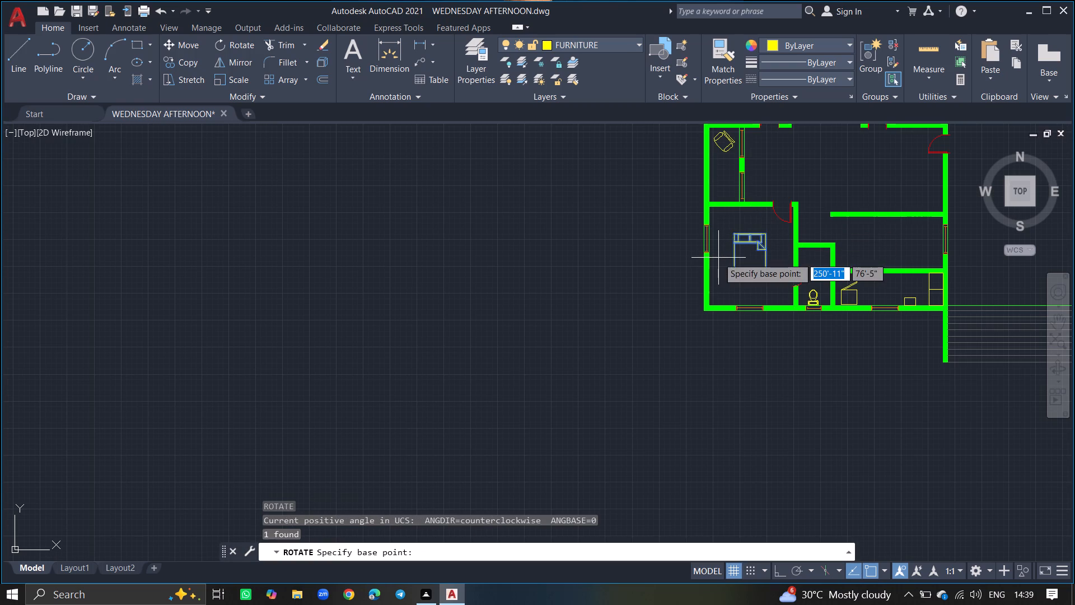
{"action": "left_click", "coordinate": [747, 241]}
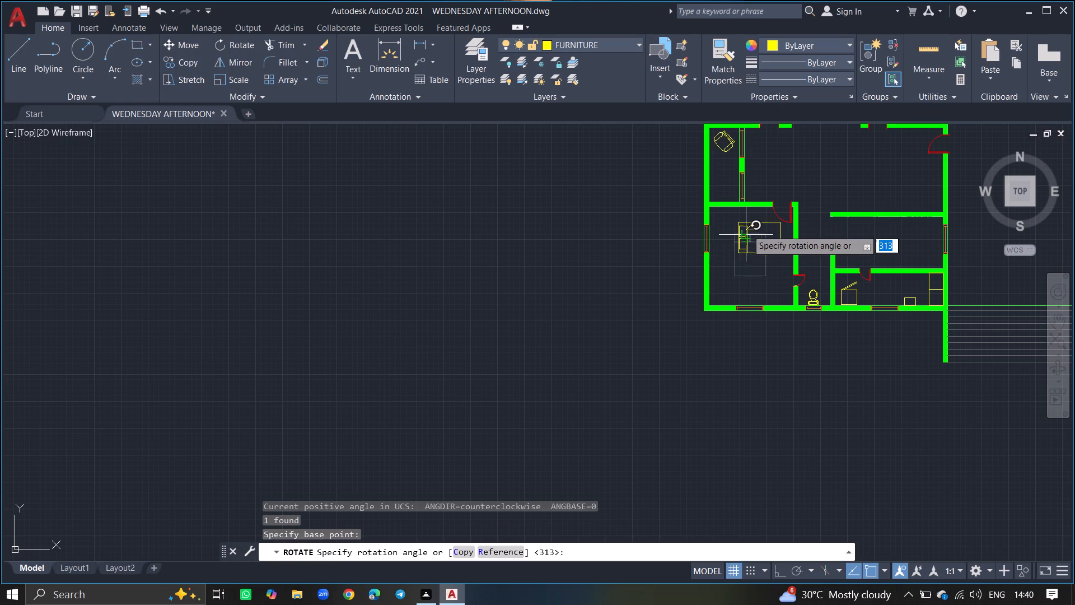
{"action": "left_click", "coordinate": [725, 240]}
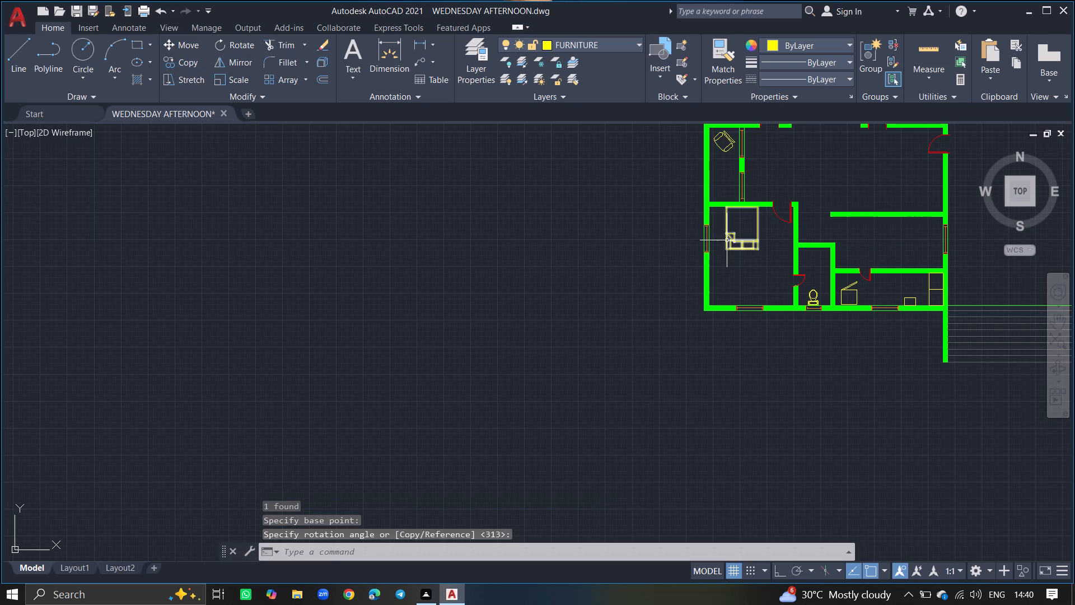
Move the rotated bed down so that its headboard sits just inside the window in the bedroom's lower wall.
{"action": "left_click_drag", "start_coordinate": [728, 240], "coordinate": [729, 259]}
{"action": "type", "text": "MOVE"}
{"action": "key", "text": "Return"}
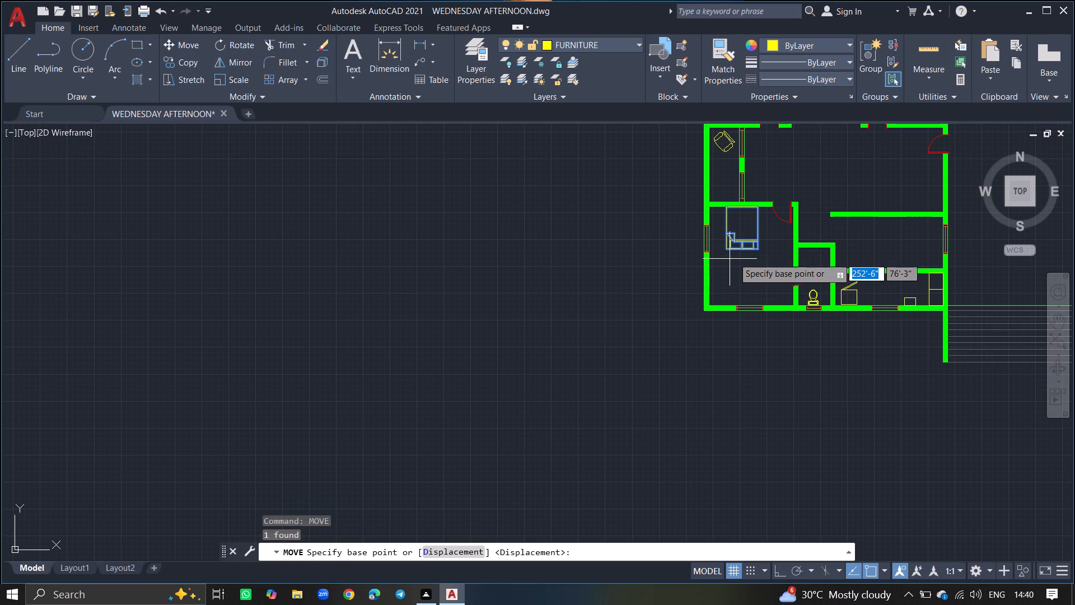
{"action": "left_click_drag", "start_coordinate": [744, 252], "coordinate": [747, 291]}
{"action": "scroll", "coordinate": [747, 291], "scroll_direction": "up", "scroll_amount": 3, "text": "ctrl"}
{"action": "left_click", "coordinate": [750, 325]}
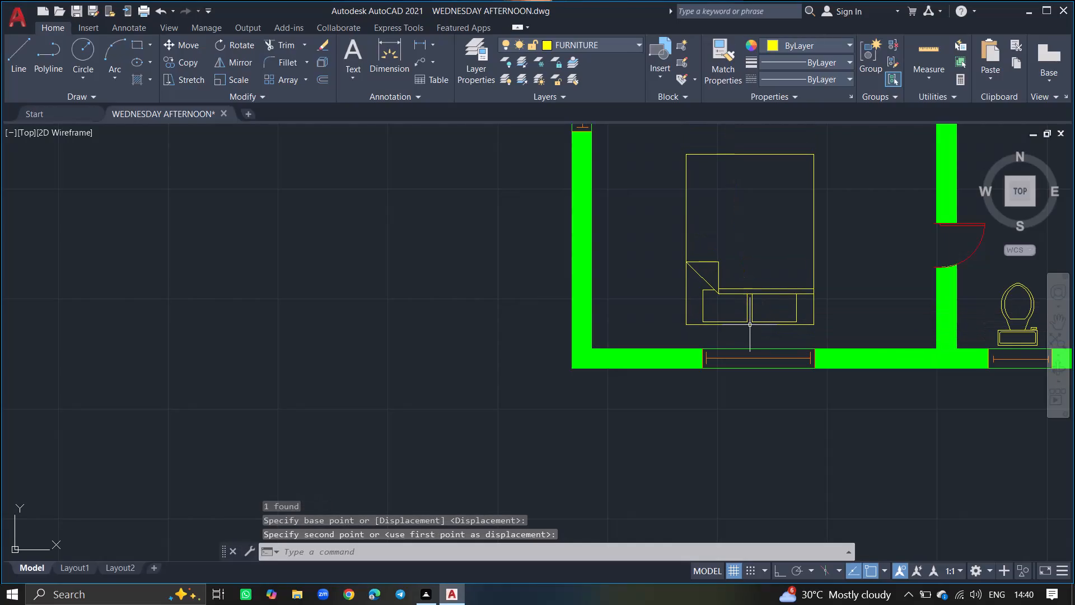
Start a rectangle on the FURNITURE layer for the bedroom with the queen bed.
{"action": "scroll", "coordinate": [750, 325], "scroll_direction": "down", "scroll_amount": 1, "text": "ctrl"}
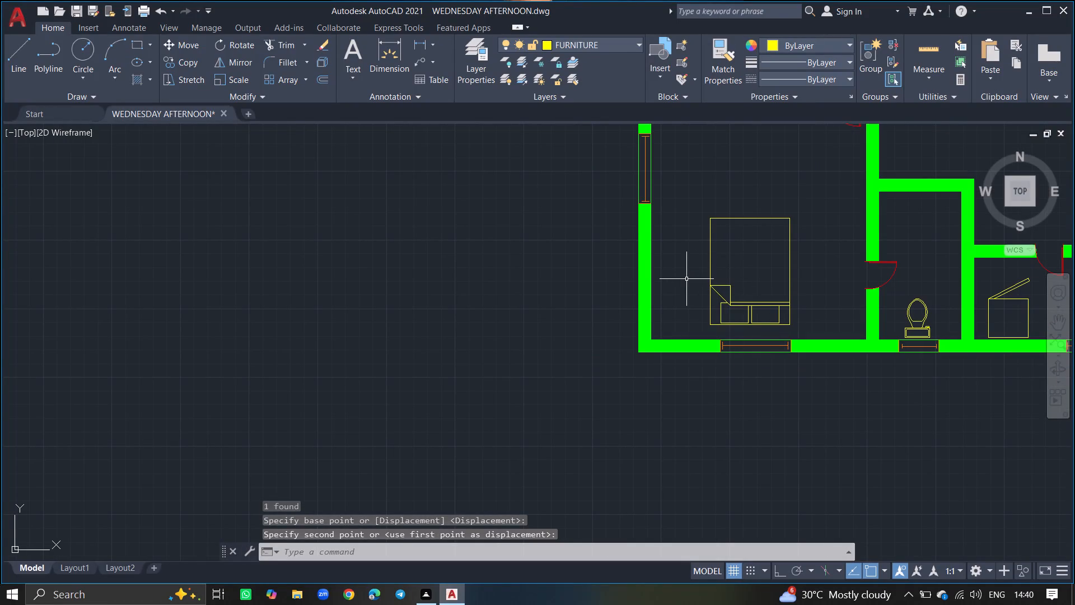
{"action": "type", "text": "REC"}
{"action": "key", "text": "Return"}
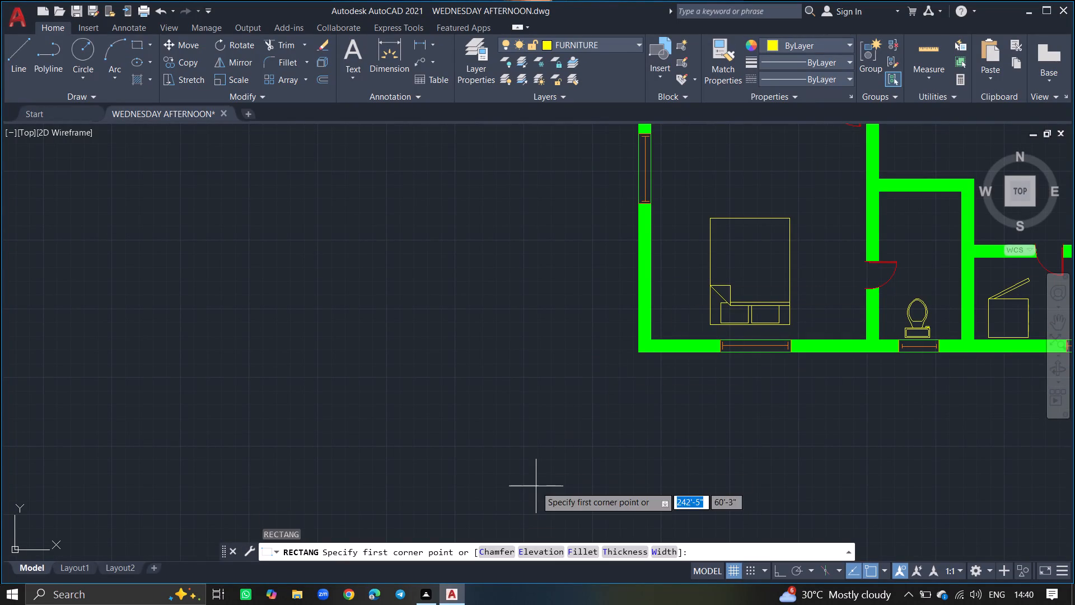
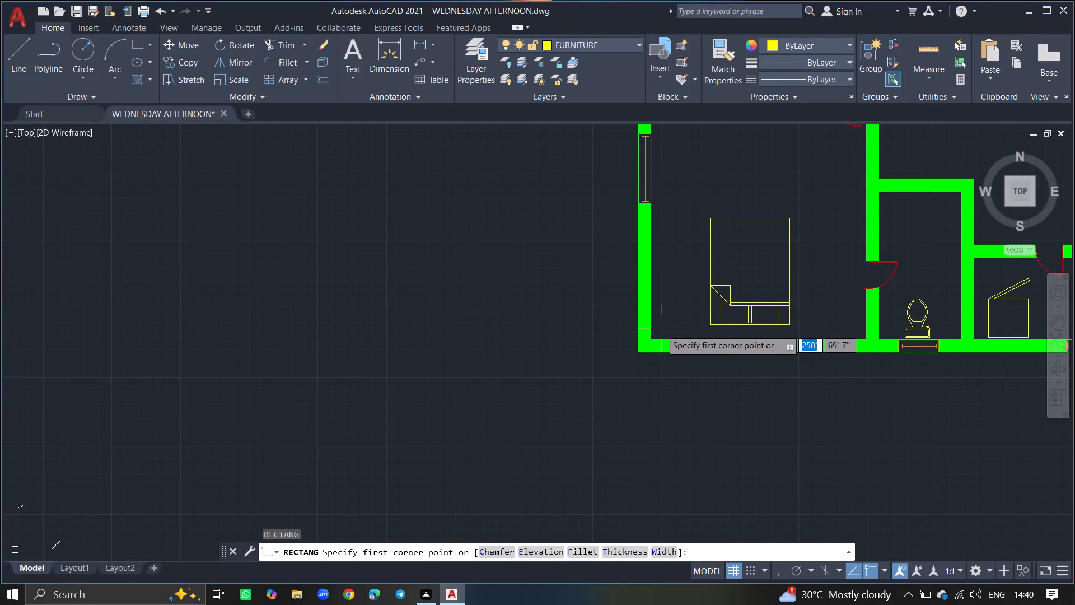
Draw the wardrobe rectangle, about 1'-9" wide and 9' long, between the bedroom's left wall and the bed.
{"action": "left_click", "coordinate": [661, 329]}
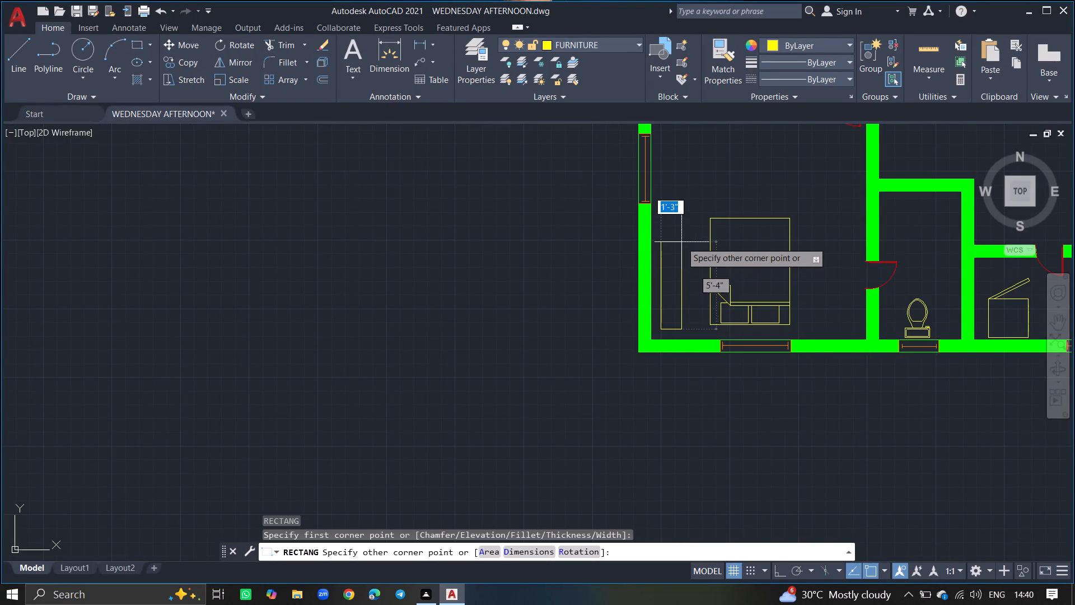
{"action": "left_click", "coordinate": [690, 179]}
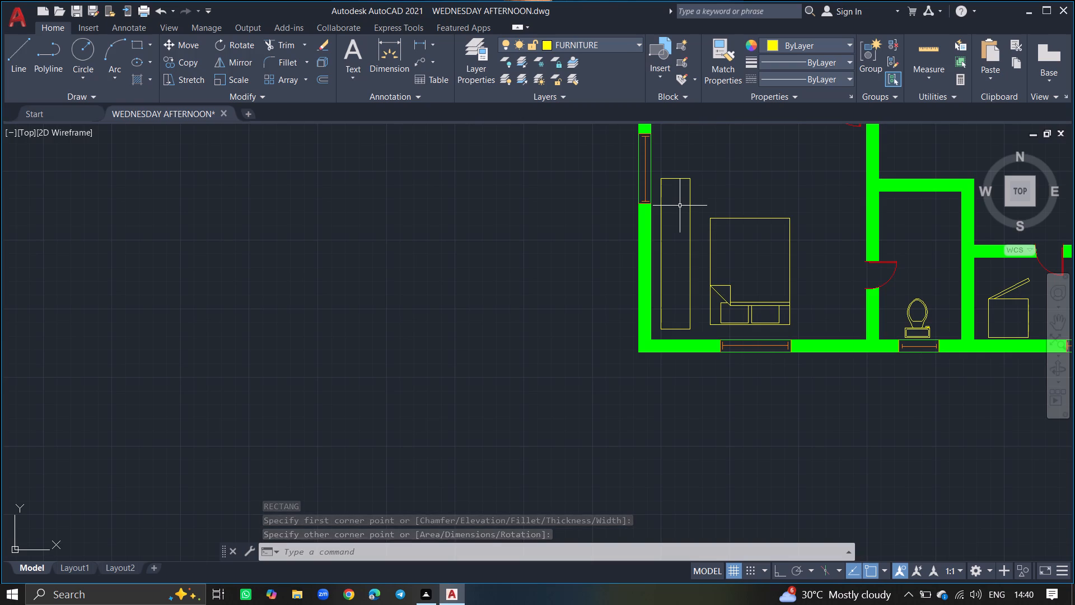
Draw a line lengthwise down the middle of the wardrobe from its upper edge to its lower edge.
{"action": "key", "text": "l"}
{"action": "key", "text": "Return"}
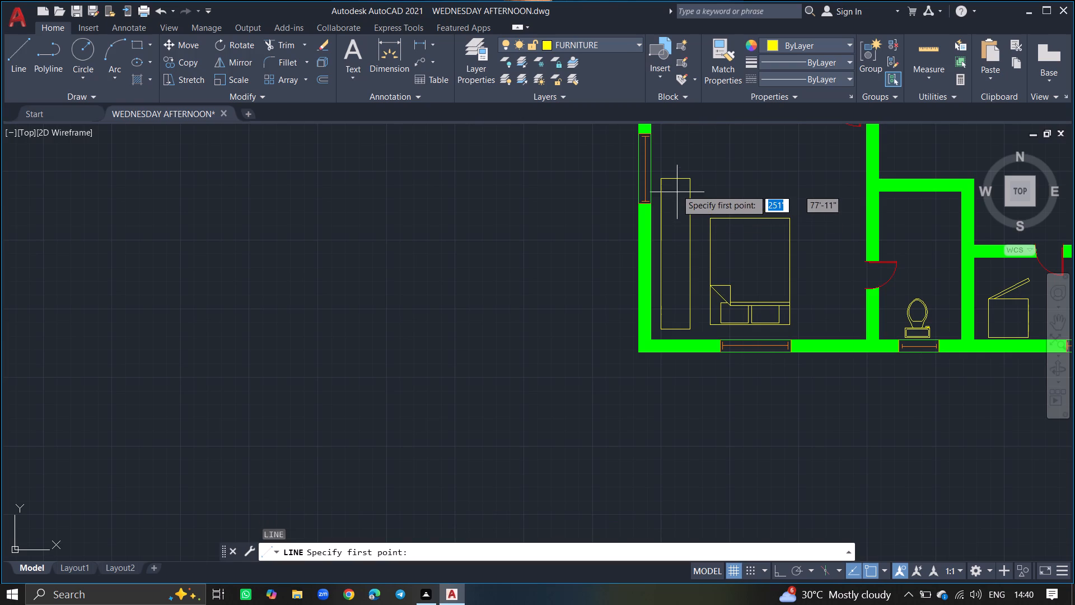
{"action": "left_click", "coordinate": [675, 179]}
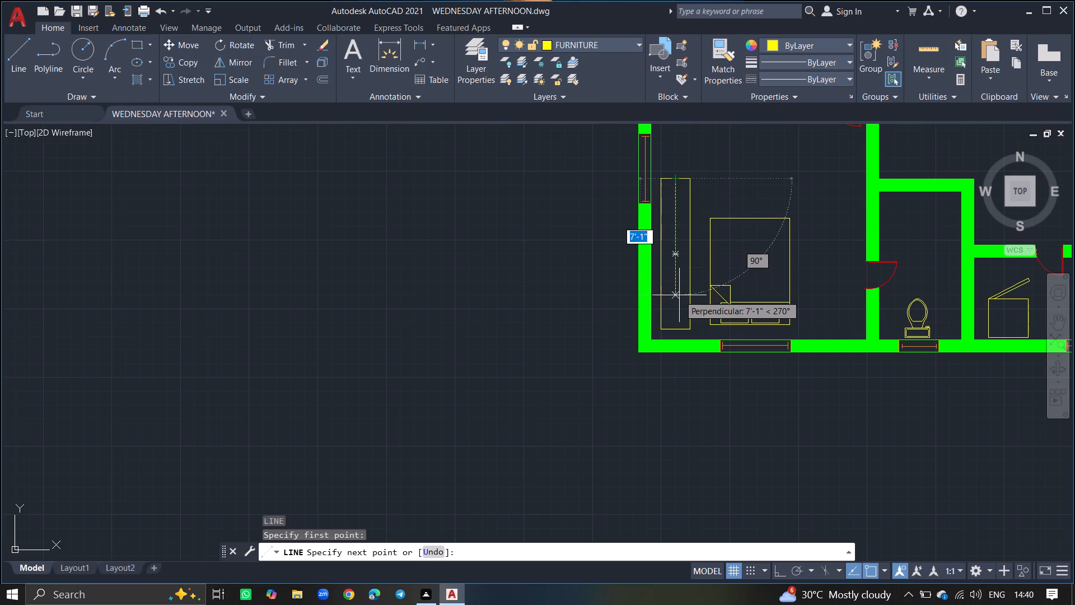
{"action": "left_click", "coordinate": [677, 332]}
{"action": "key", "text": "Return"}
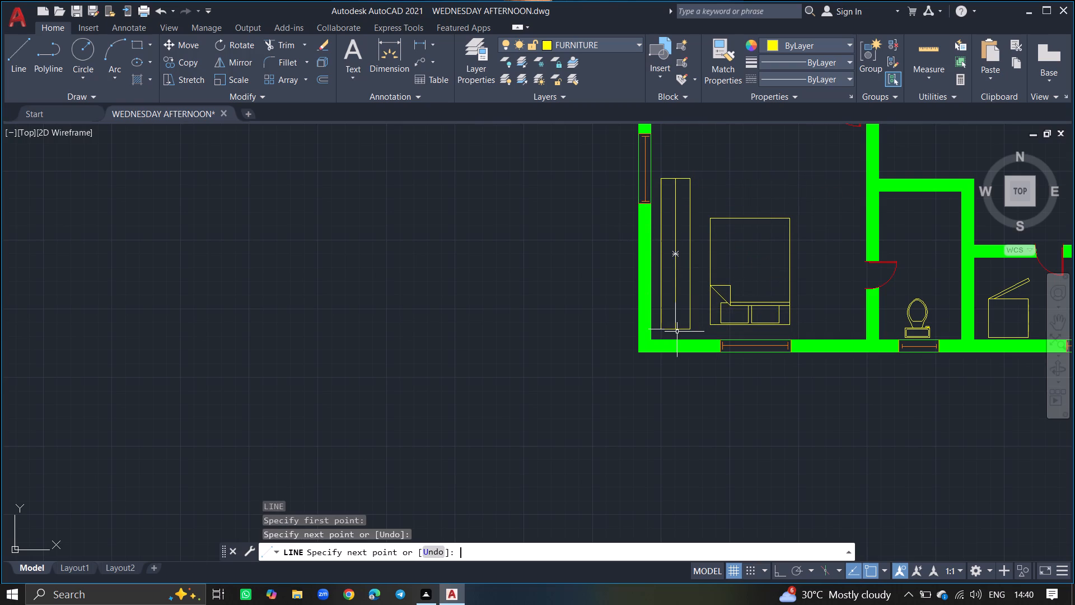
{"action": "scroll", "coordinate": [677, 332], "scroll_direction": "up", "scroll_amount": 1, "text": "ctrl"}
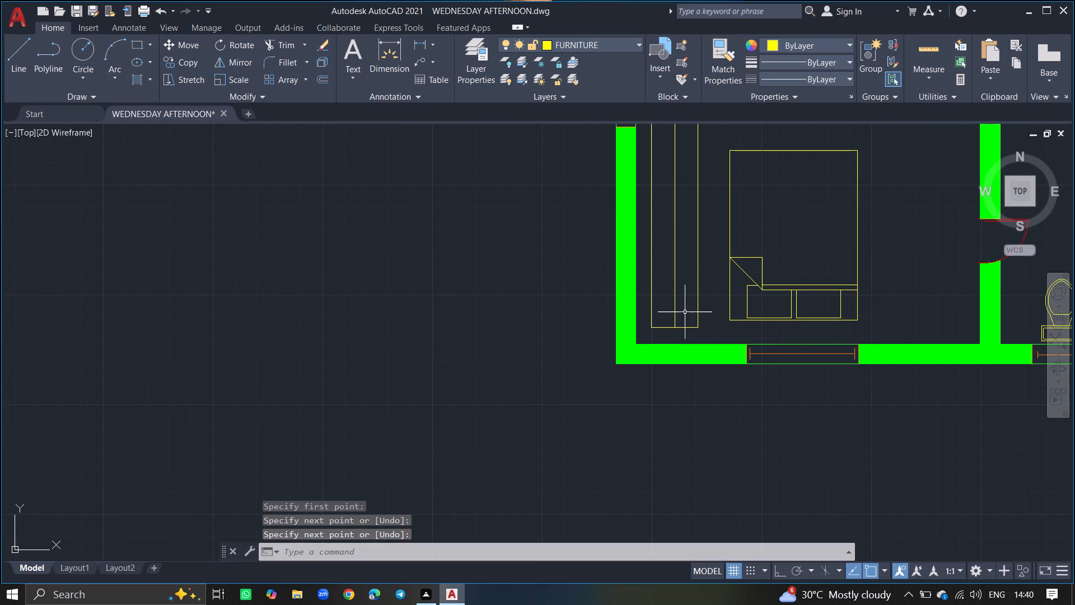
Draw a short diagonal hanger line, about 11" long, across the wardrobe's centre line near its lower end.
{"action": "key", "text": "l"}
{"action": "key", "text": "Return"}
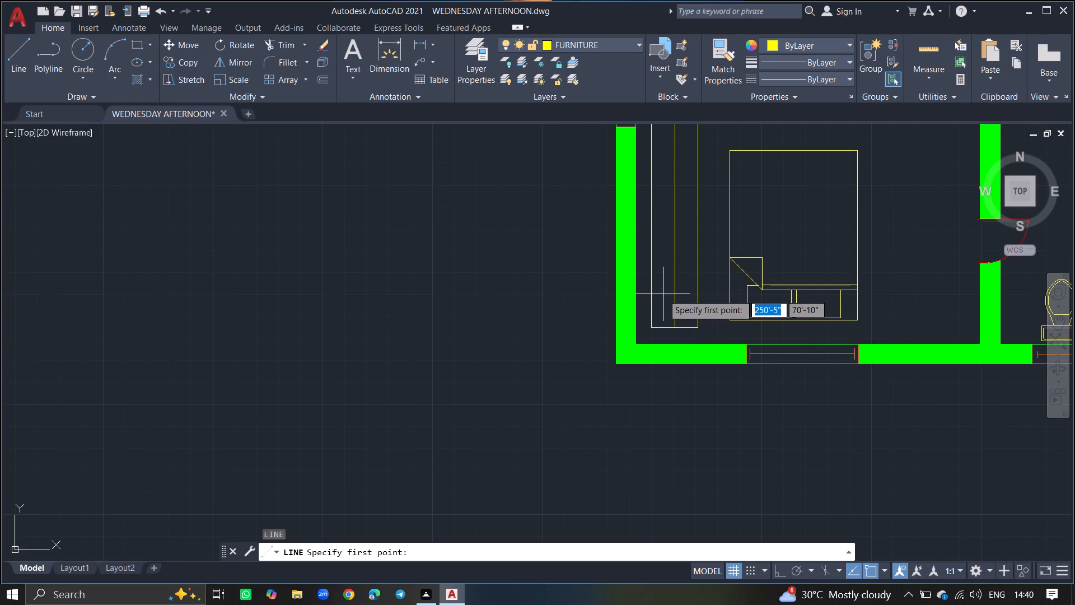
{"action": "scroll", "coordinate": [683, 294], "scroll_direction": "up", "scroll_amount": 3, "text": "ctrl"}
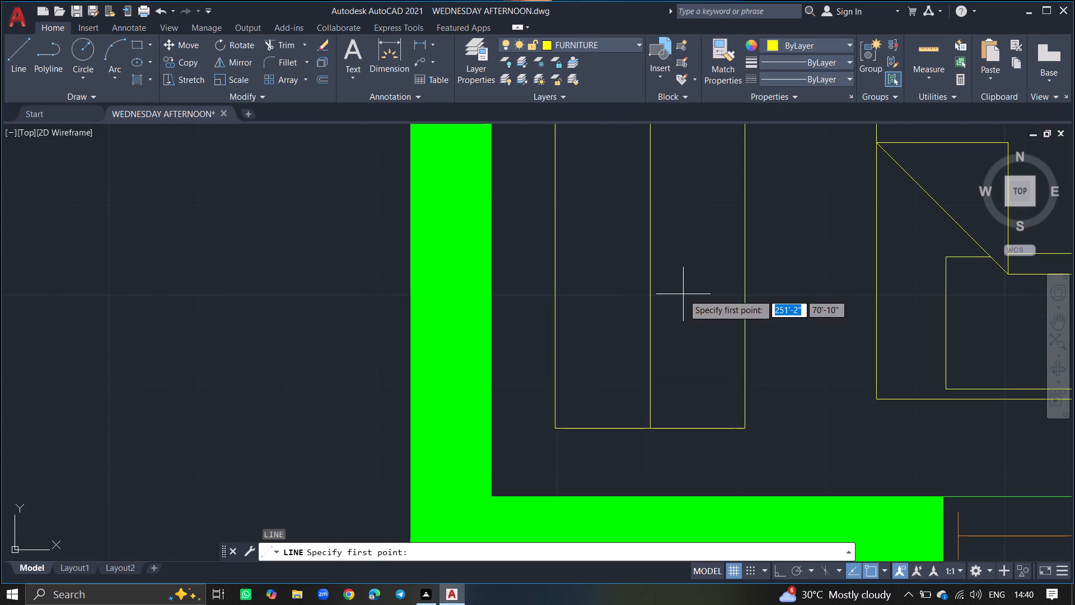
{"action": "left_click", "coordinate": [685, 332]}
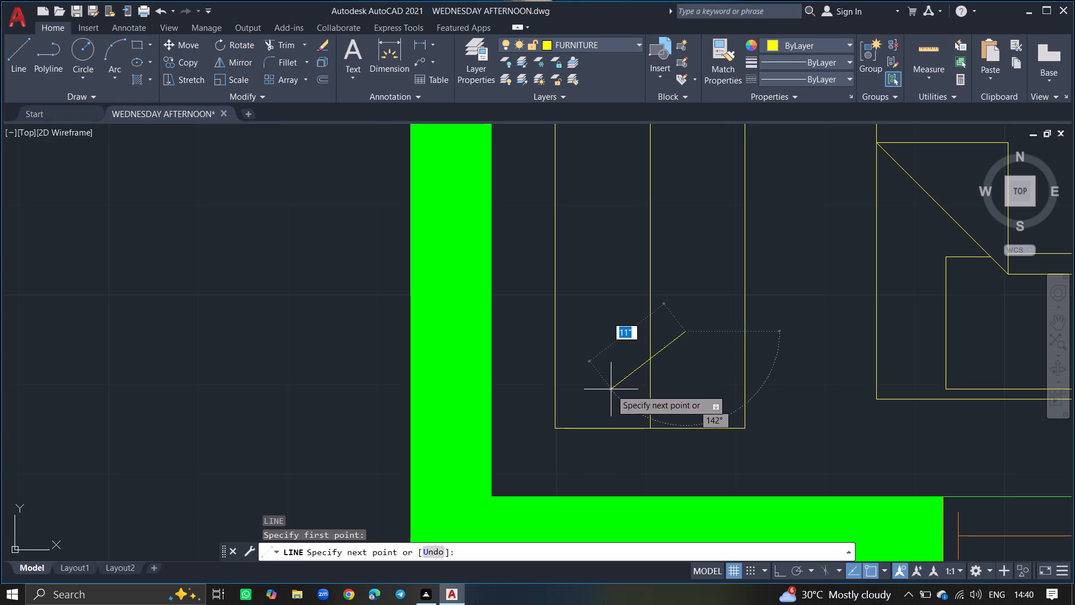
{"action": "left_click", "coordinate": [610, 390]}
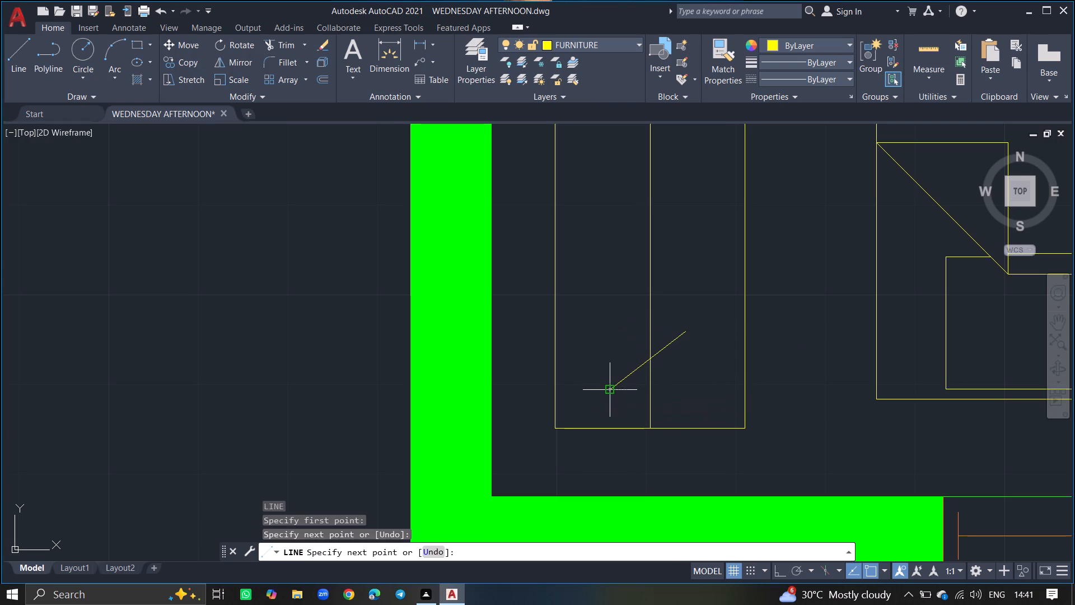
{"action": "key", "text": "Return"}
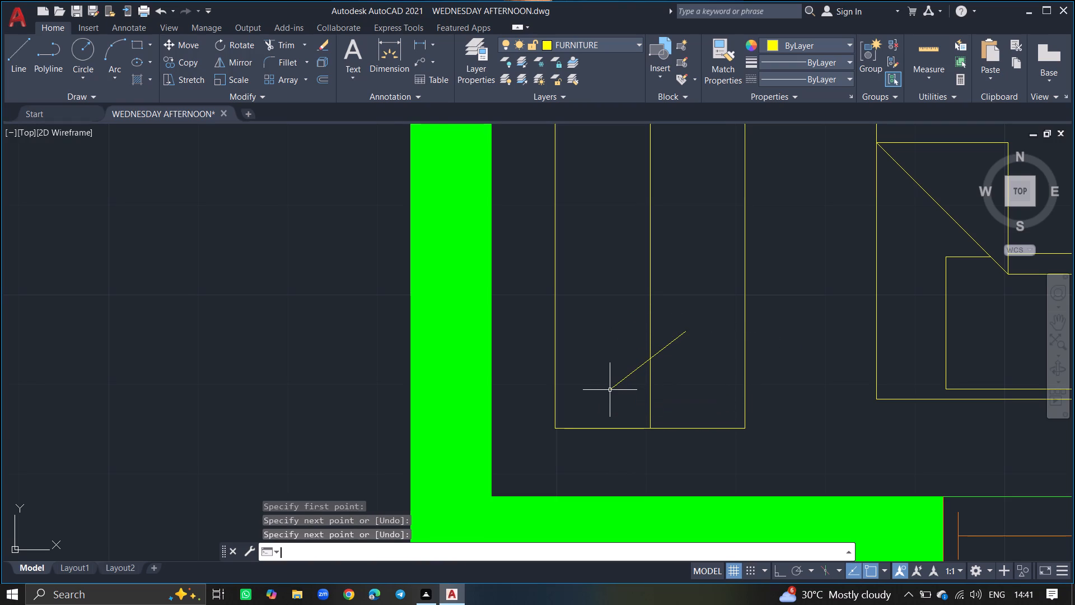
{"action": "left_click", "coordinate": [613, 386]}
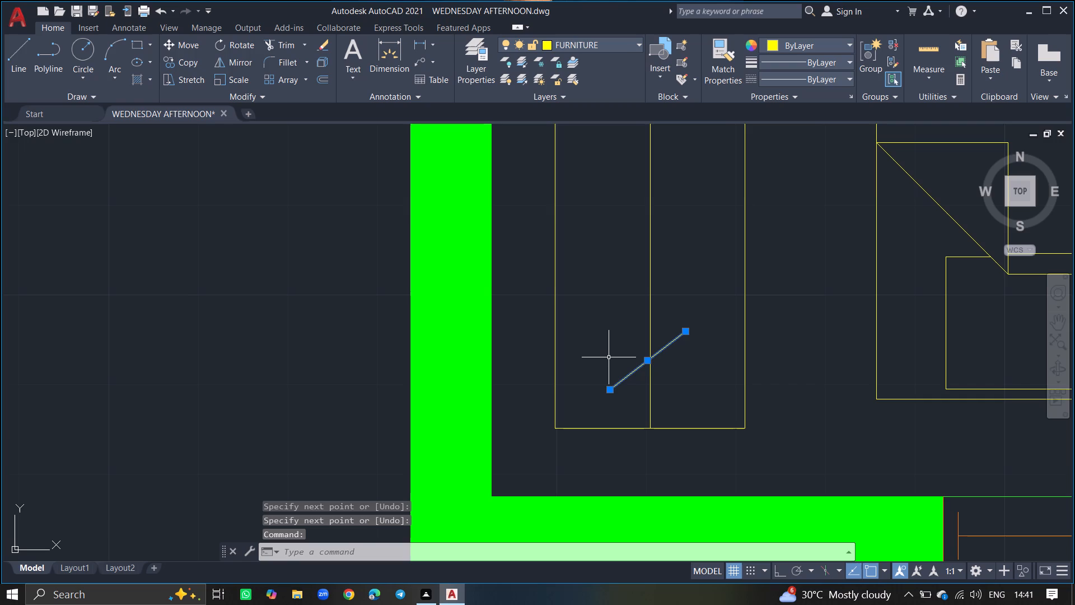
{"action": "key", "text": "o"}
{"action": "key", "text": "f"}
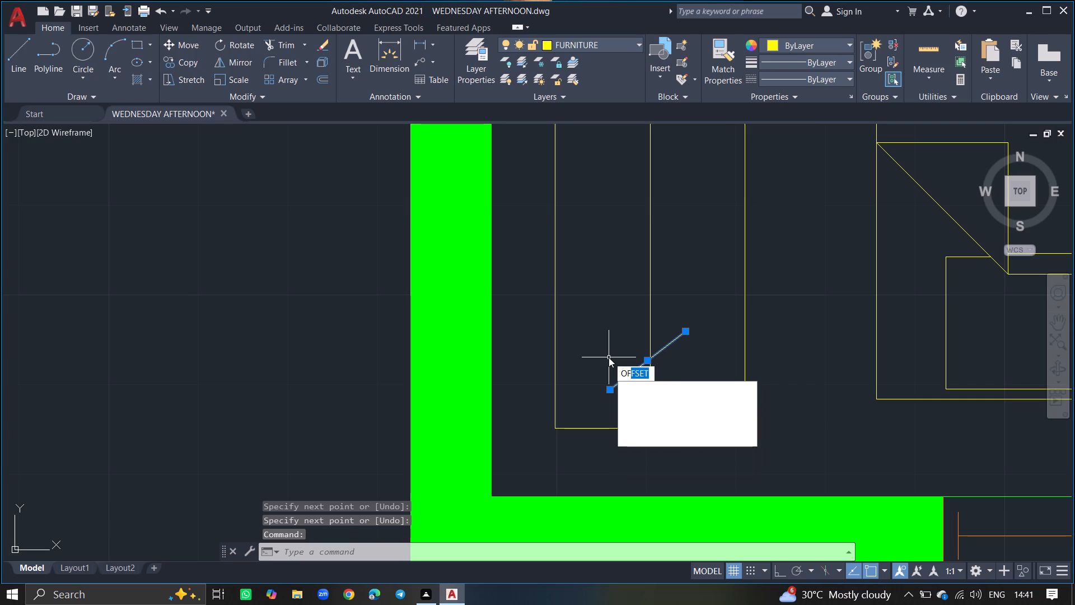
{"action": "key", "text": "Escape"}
Copy the diagonal hanger line as a fitted array of 20 items, straight up about 8'-1" to near the wardrobe's upper end.
{"action": "type", "text": "COPY"}
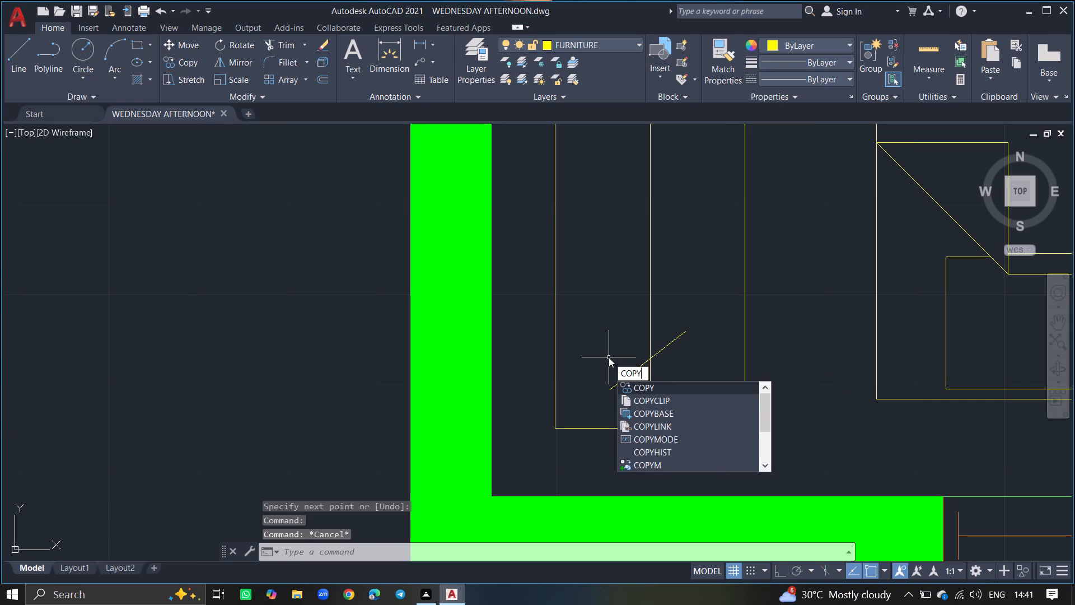
{"action": "key", "text": "Return"}
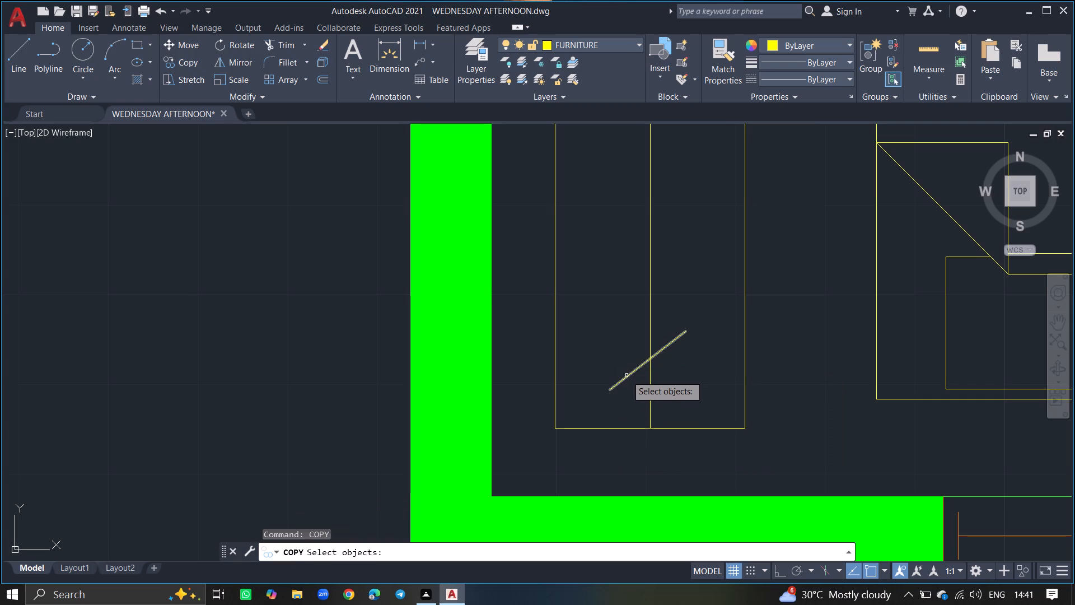
{"action": "left_click", "coordinate": [627, 375]}
{"action": "key", "text": "Return"}
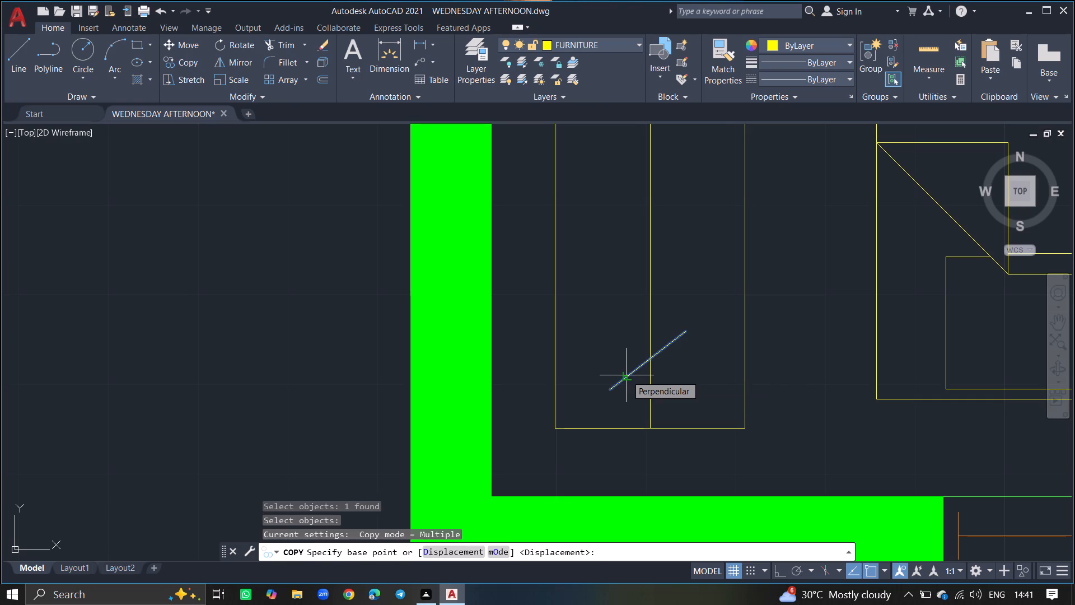
{"action": "left_click", "coordinate": [627, 375]}
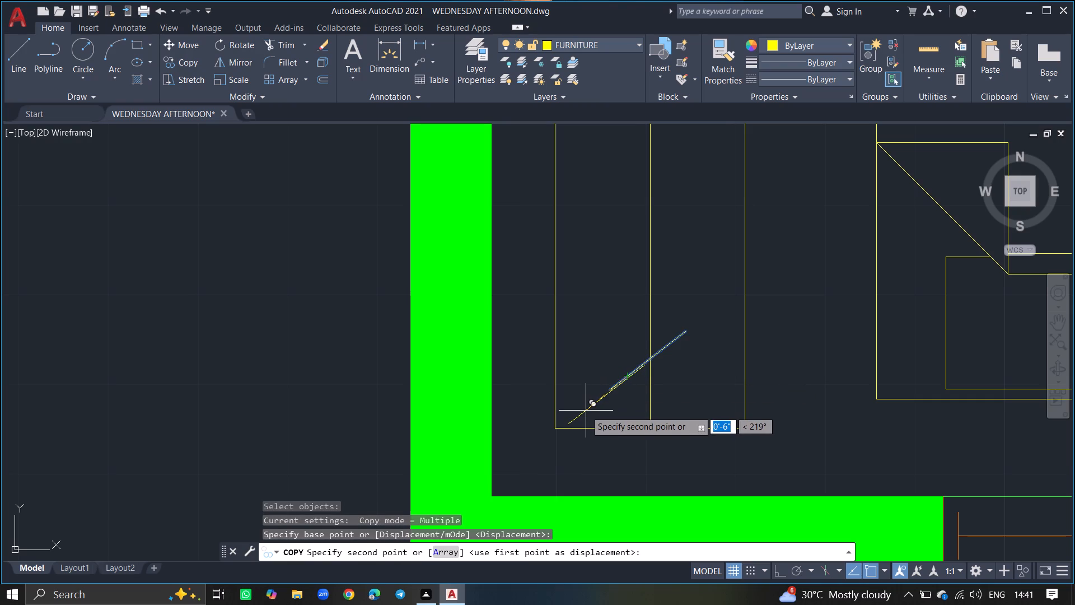
{"action": "left_click", "coordinate": [447, 551]}
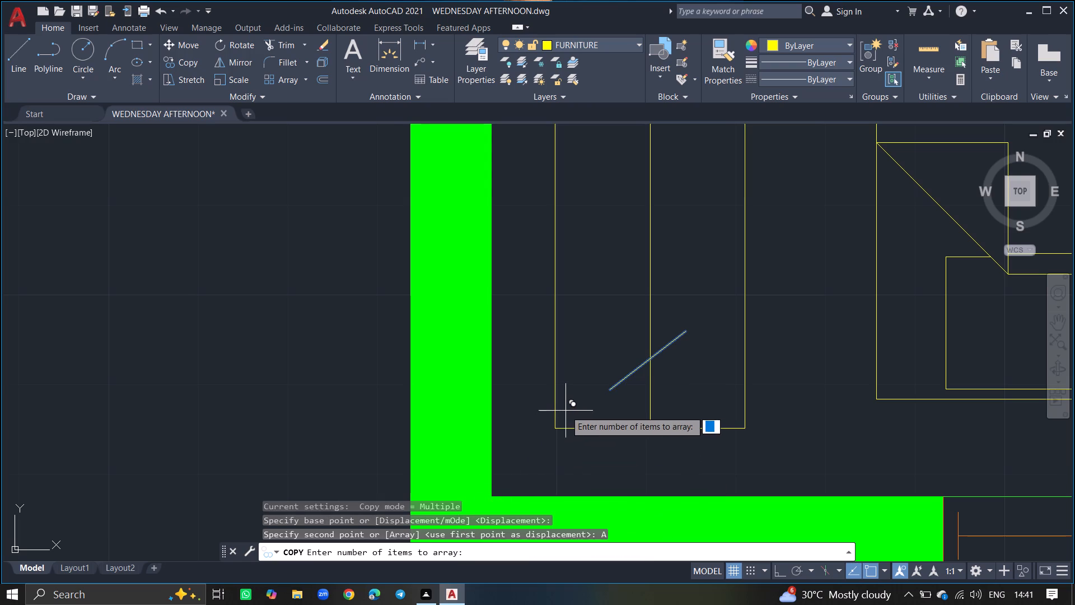
{"action": "type", "text": "20"}
{"action": "key", "text": "Return"}
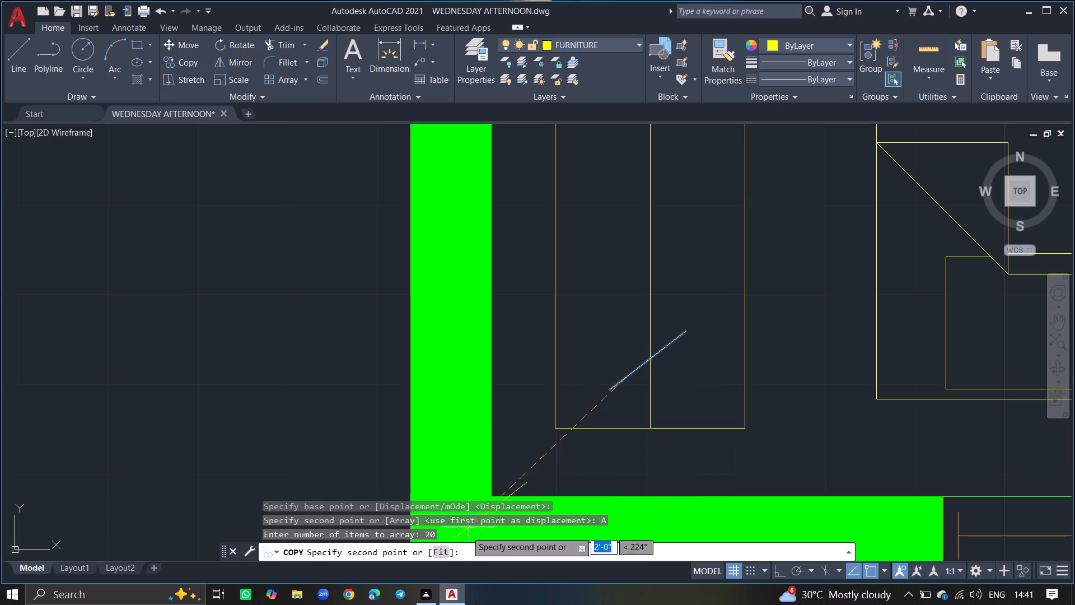
{"action": "left_click", "coordinate": [440, 552]}
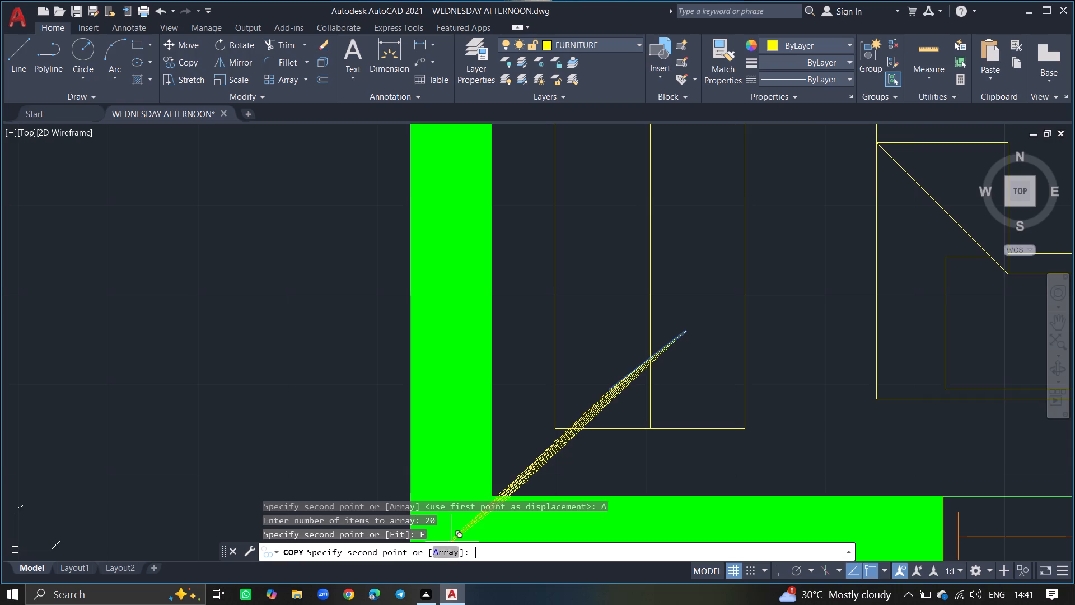
{"action": "scroll", "coordinate": [536, 395], "scroll_direction": "down", "scroll_amount": 2, "text": "ctrl"}
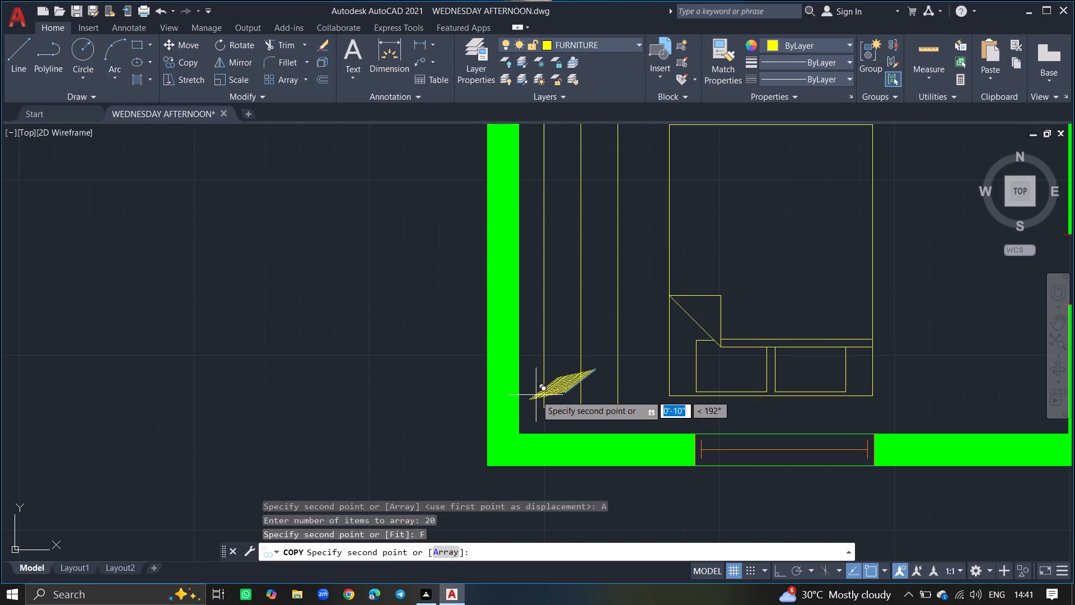
{"action": "scroll", "coordinate": [536, 395], "scroll_direction": "down", "scroll_amount": 2, "text": "ctrl"}
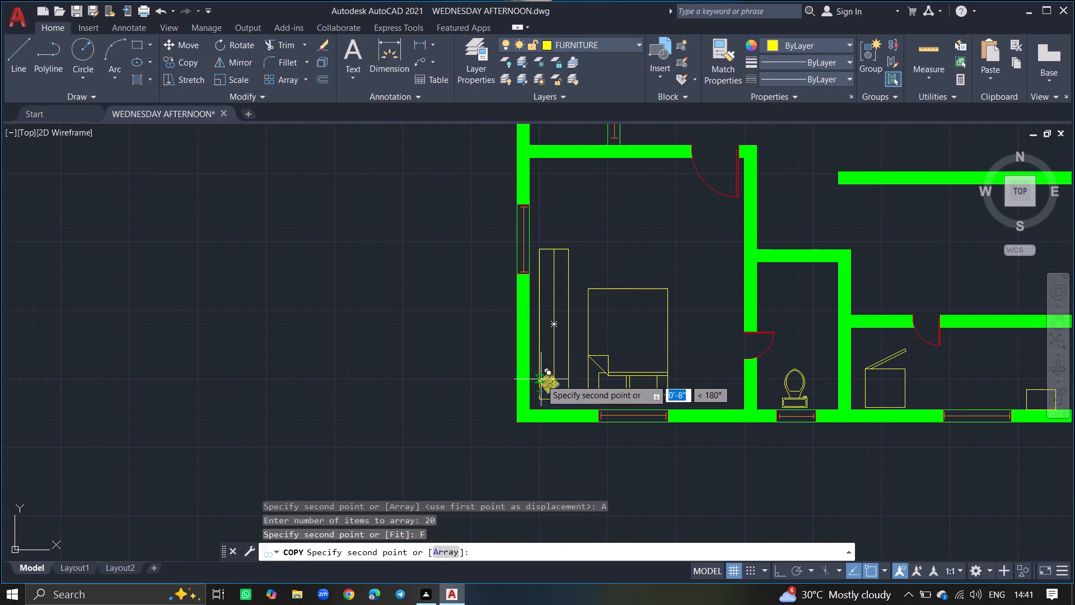
{"action": "scroll", "coordinate": [550, 259], "scroll_direction": "up", "scroll_amount": 5, "text": "ctrl"}
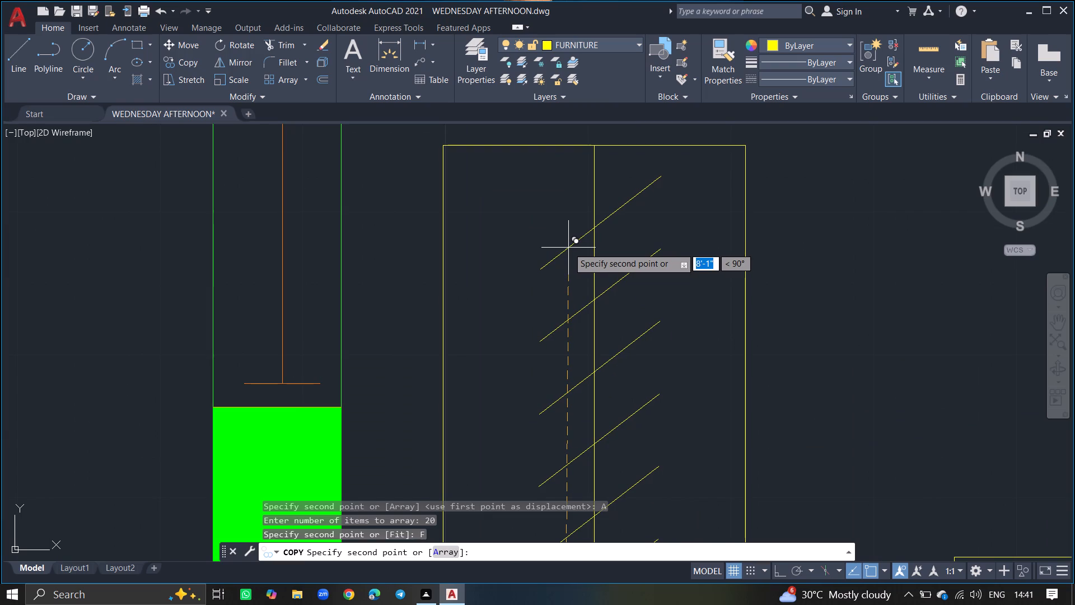
{"action": "left_click", "coordinate": [568, 248]}
{"action": "key", "text": "Return"}
{"action": "scroll", "coordinate": [568, 248], "scroll_direction": "down", "scroll_amount": 6, "text": "ctrl"}
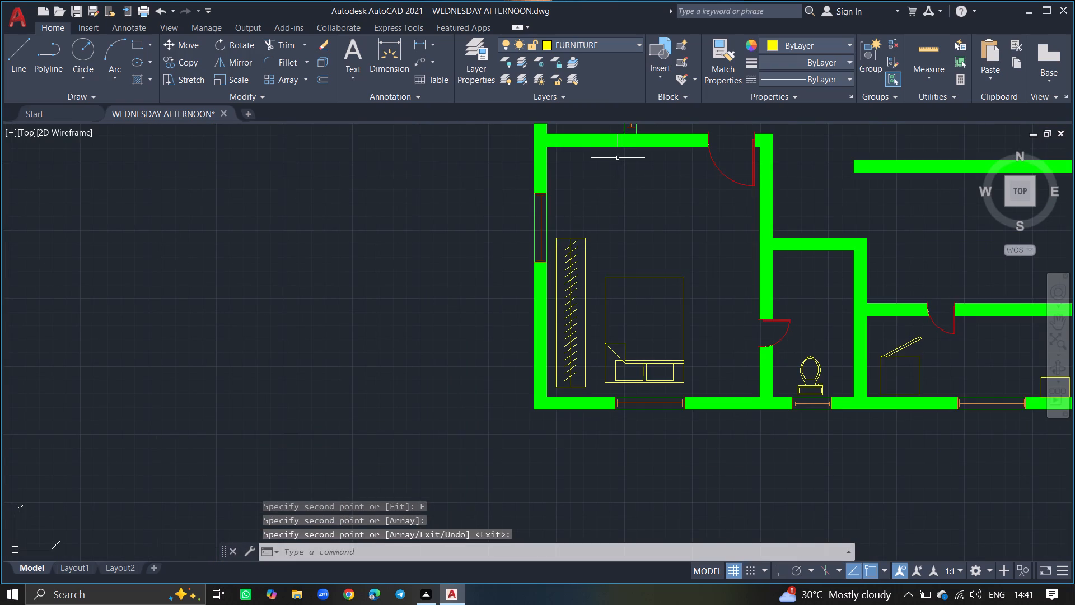
Draw a rectangle about 3'-8" by 6" just below the bedroom's upper wall, opposite the foot of the bed.
{"action": "type", "text": "RE"}
{"action": "key", "text": "c"}
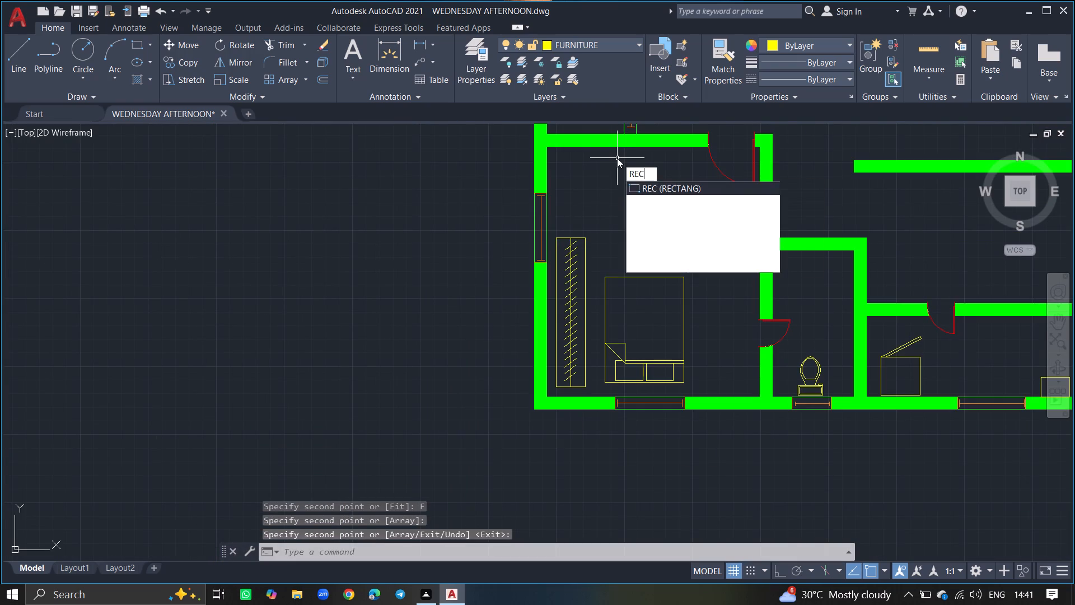
{"action": "key", "text": "Return"}
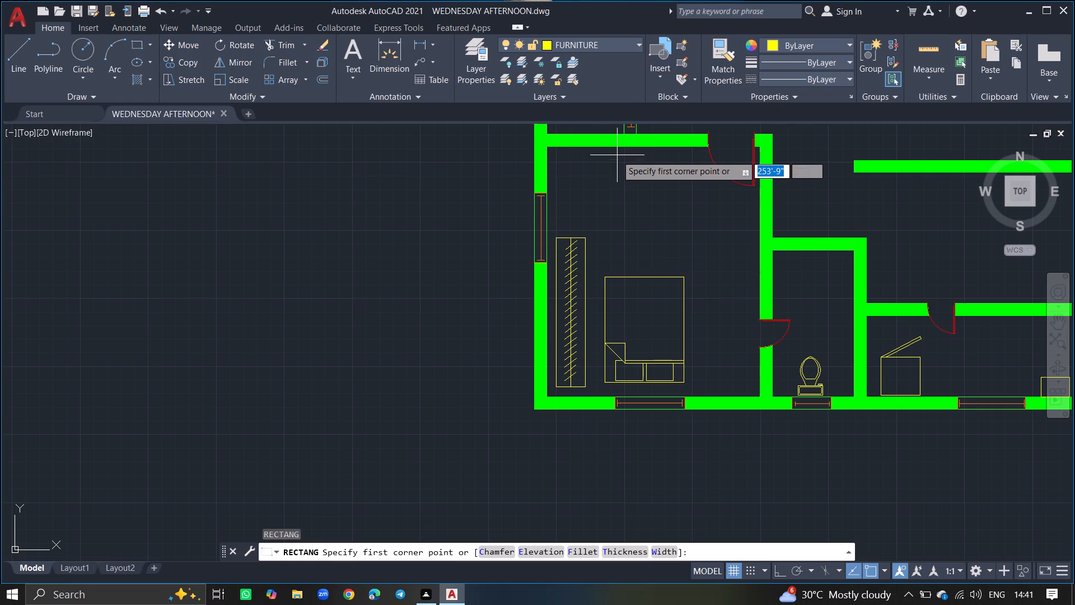
{"action": "scroll", "coordinate": [613, 153], "scroll_direction": "up", "scroll_amount": 2, "text": "ctrl"}
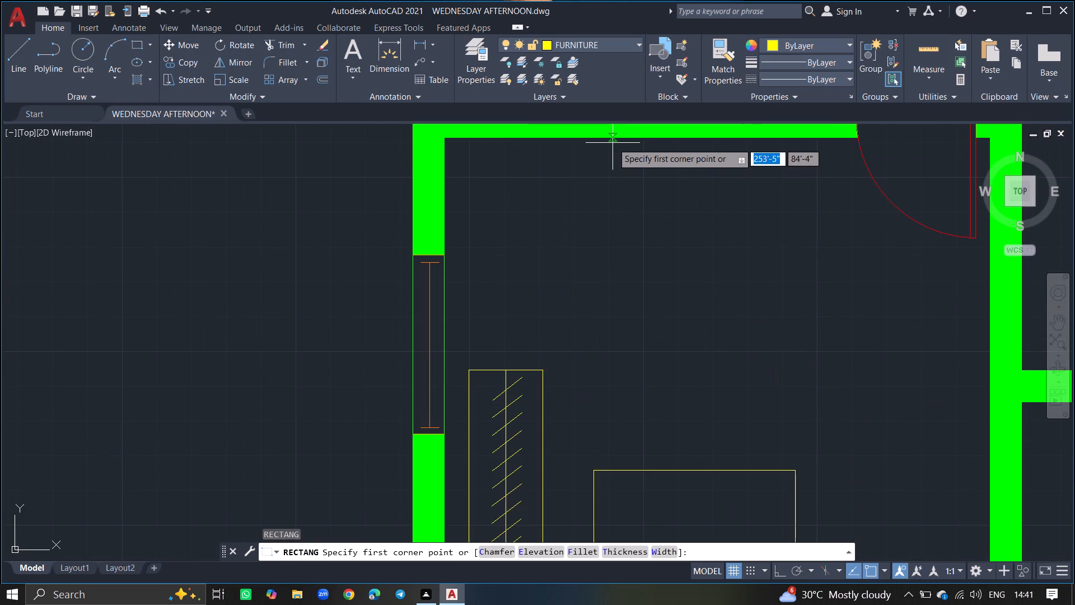
{"action": "left_click_drag", "start_coordinate": [606, 145], "coordinate": [683, 157]}
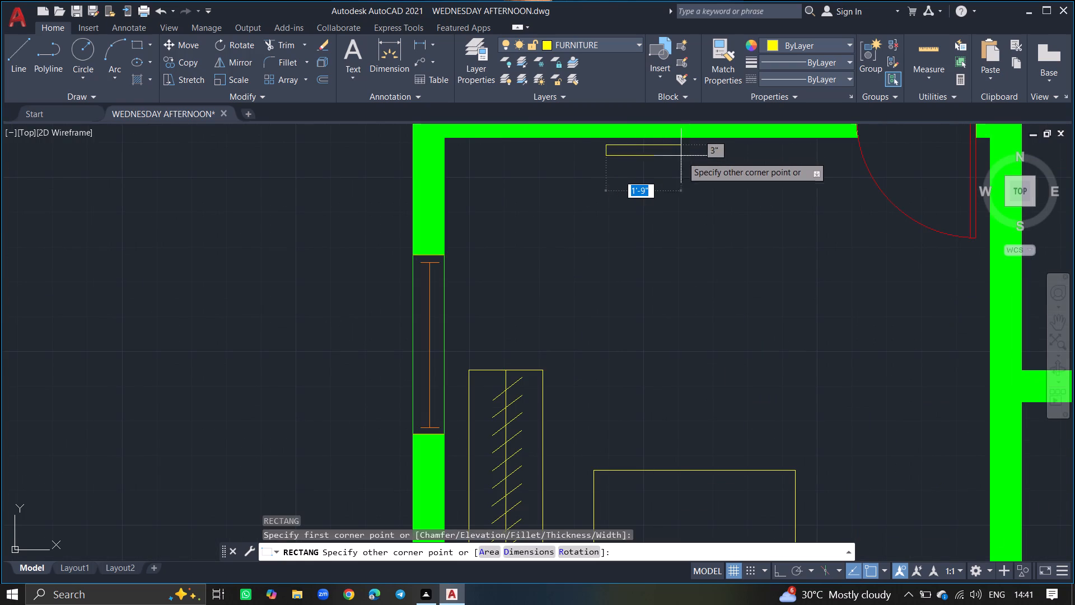
{"action": "left_click_drag", "start_coordinate": [683, 157], "coordinate": [758, 167]}
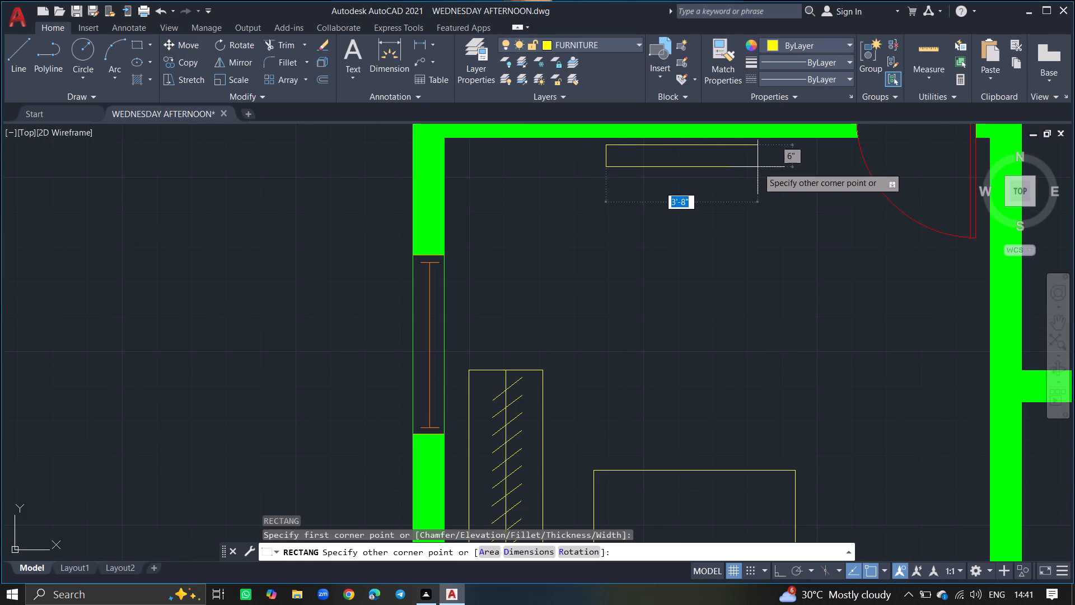
{"action": "left_click_drag", "start_coordinate": [758, 167], "coordinate": [761, 167]}
{"action": "left_click", "coordinate": [761, 167]}
Draw a thin rectangle about 3' by 1" inside the long rectangle below the bedroom's upper wall.
{"action": "scroll", "coordinate": [614, 143], "scroll_direction": "up", "scroll_amount": 2, "text": "ctrl"}
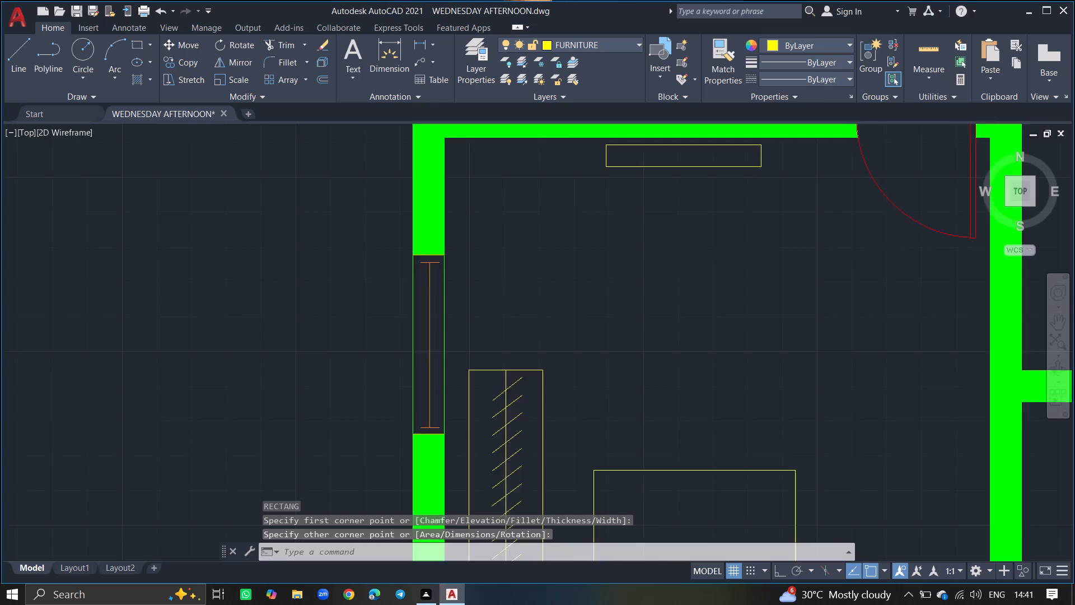
{"action": "scroll", "coordinate": [614, 143], "scroll_direction": "up", "scroll_amount": 5, "text": "ctrl"}
{"action": "type", "text": "REC"}
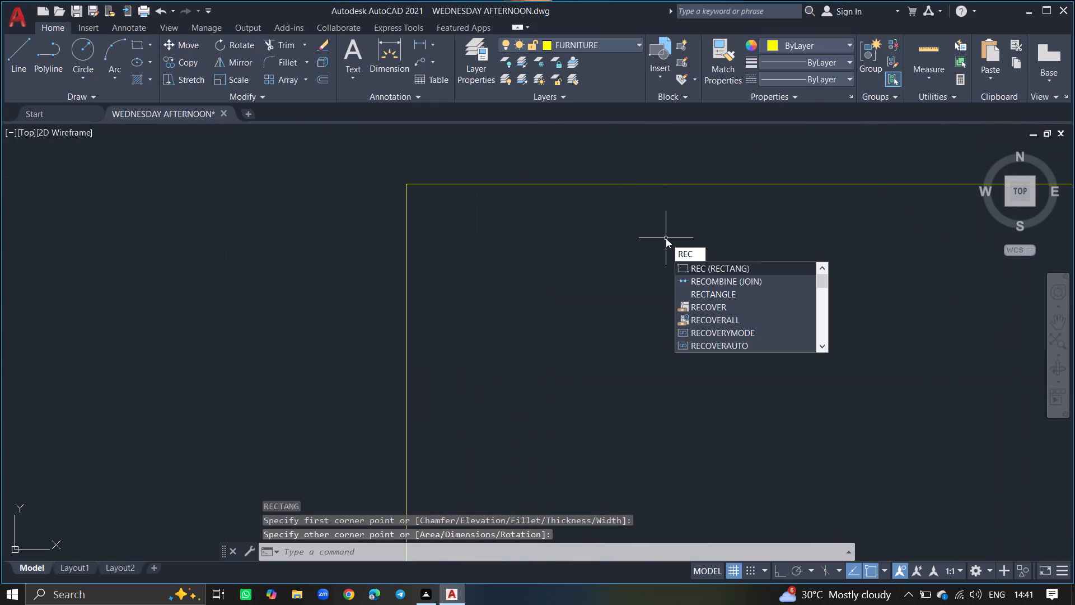
{"action": "key", "text": "Return"}
{"action": "scroll", "coordinate": [666, 238], "scroll_direction": "down", "scroll_amount": 2, "text": "ctrl"}
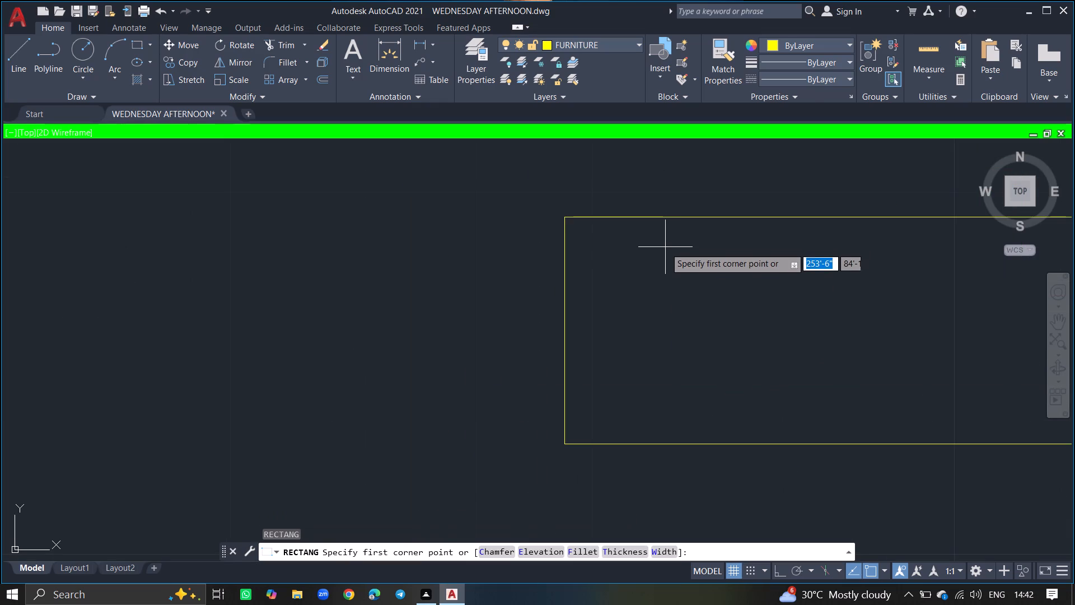
{"action": "scroll", "coordinate": [665, 248], "scroll_direction": "down", "scroll_amount": 2, "text": "ctrl"}
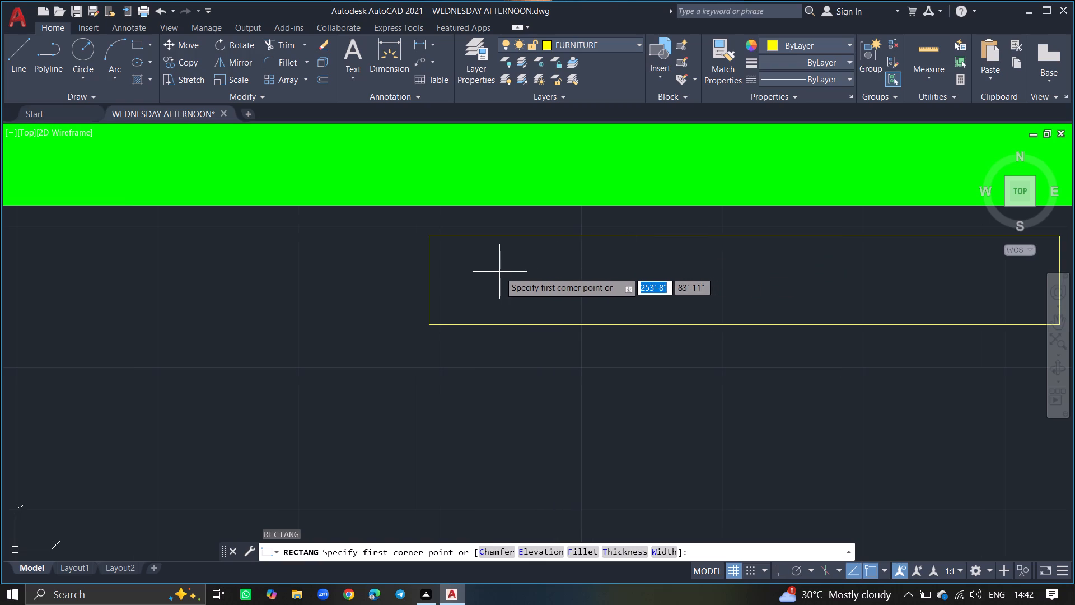
{"action": "left_click_drag", "start_coordinate": [485, 262], "coordinate": [649, 272]}
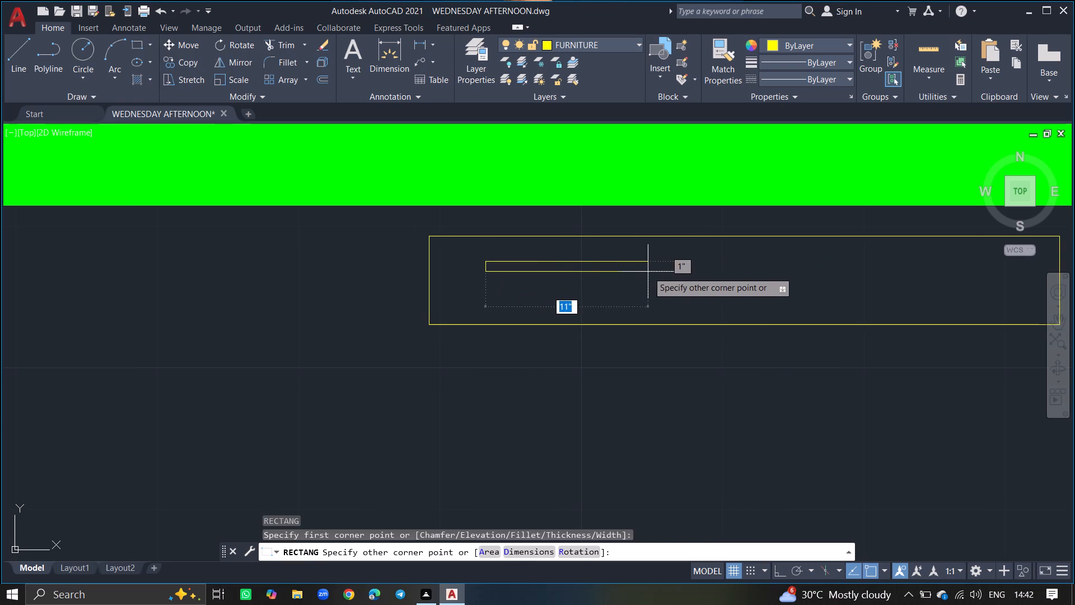
{"action": "left_click_drag", "start_coordinate": [649, 272], "coordinate": [651, 272]}
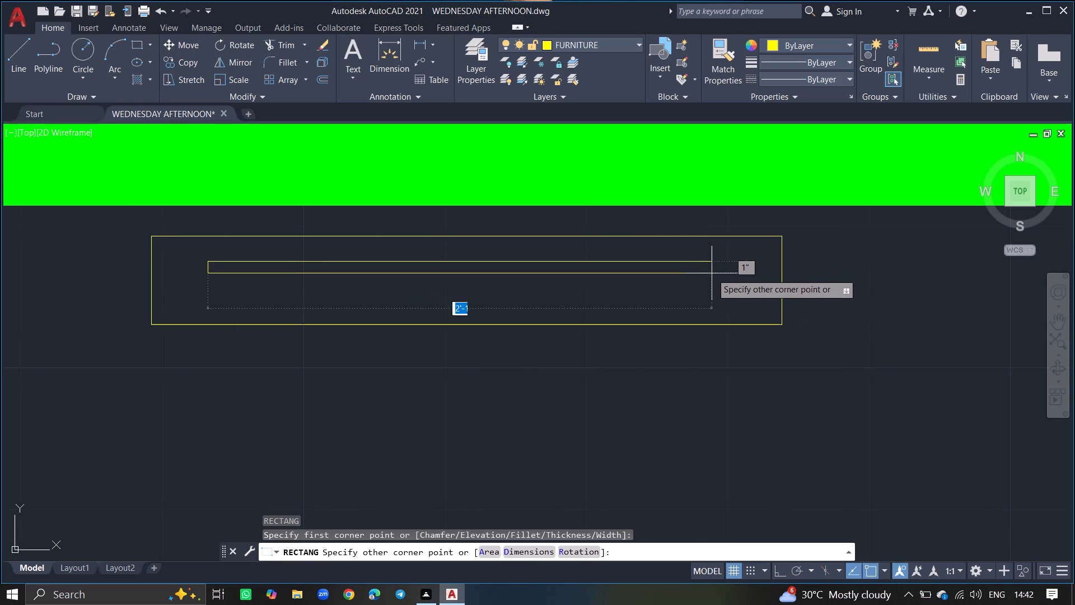
{"action": "left_click", "coordinate": [731, 274]}
Move the thin rectangle about 2" straight down from its geometric centre, keeping it inside the larger rectangle.
{"action": "left_click_drag", "start_coordinate": [730, 272], "coordinate": [655, 288]}
{"action": "type", "text": "MOVE"}
{"action": "key", "text": "Return"}
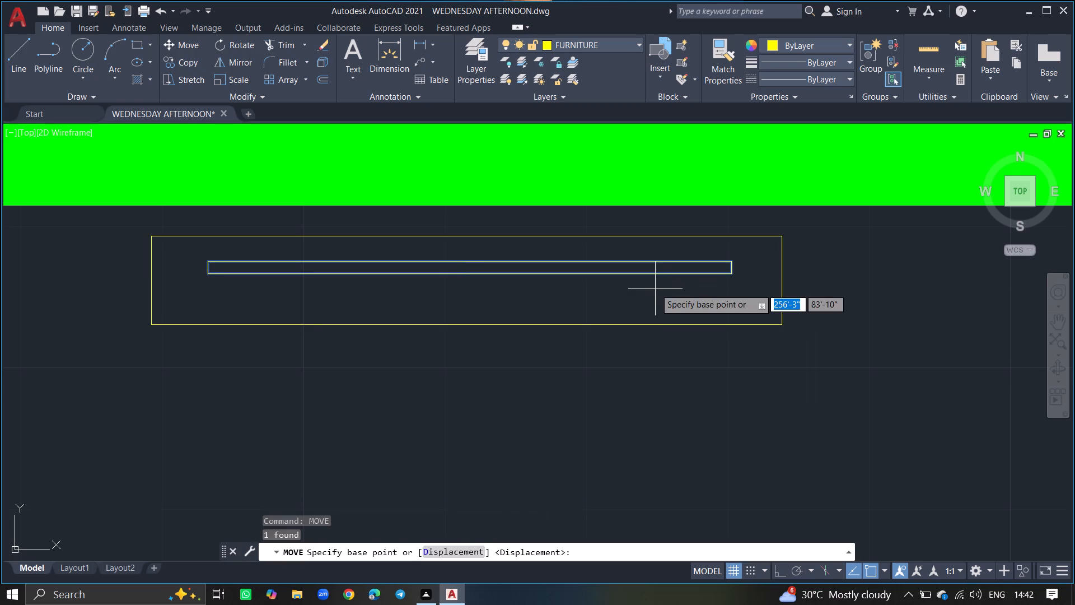
{"action": "left_click", "coordinate": [470, 267]}
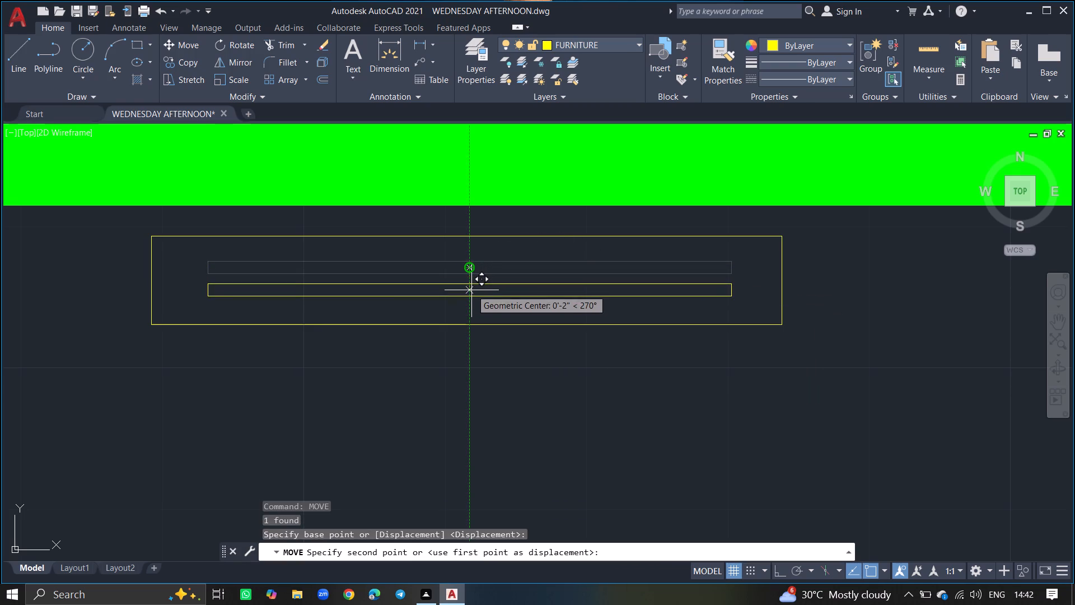
{"action": "left_click", "coordinate": [472, 291]}
Draw a small rectangle standing on the thin rectangle's upper edge, starting from that edge's midpoint and extending to the right.
{"action": "scroll", "coordinate": [462, 281], "scroll_direction": "up", "scroll_amount": 2, "text": "ctrl"}
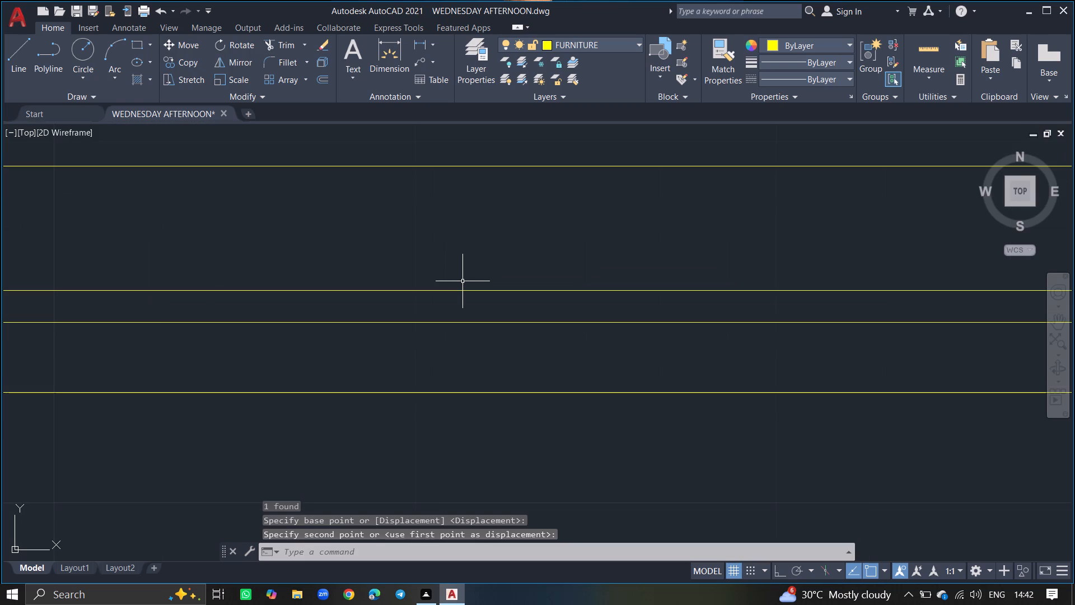
{"action": "type", "text": "REC"}
{"action": "key", "text": "Return"}
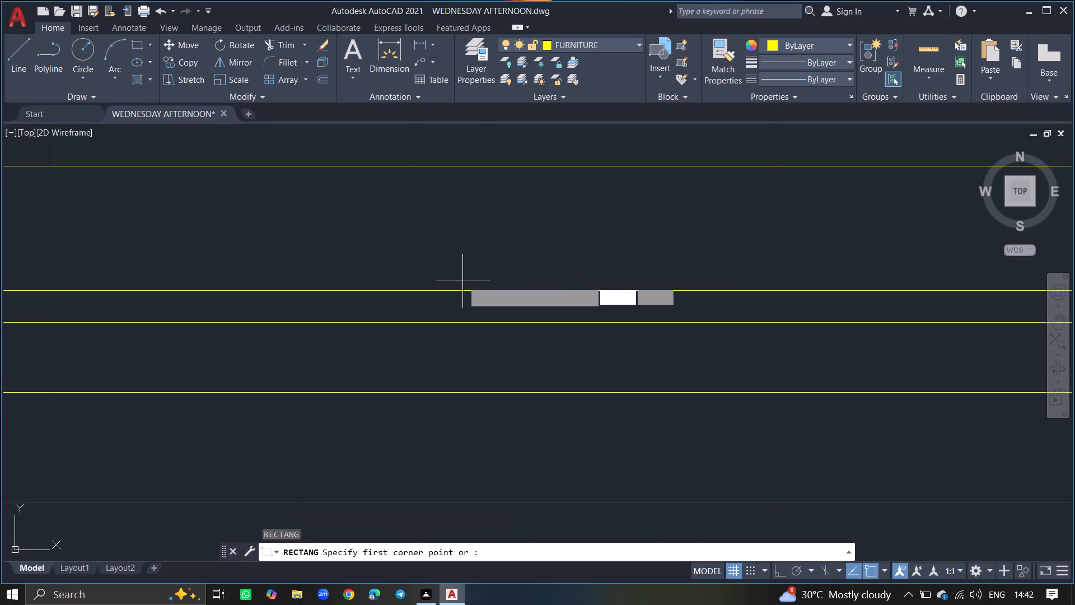
{"action": "left_click_drag", "start_coordinate": [476, 288], "coordinate": [469, 267]}
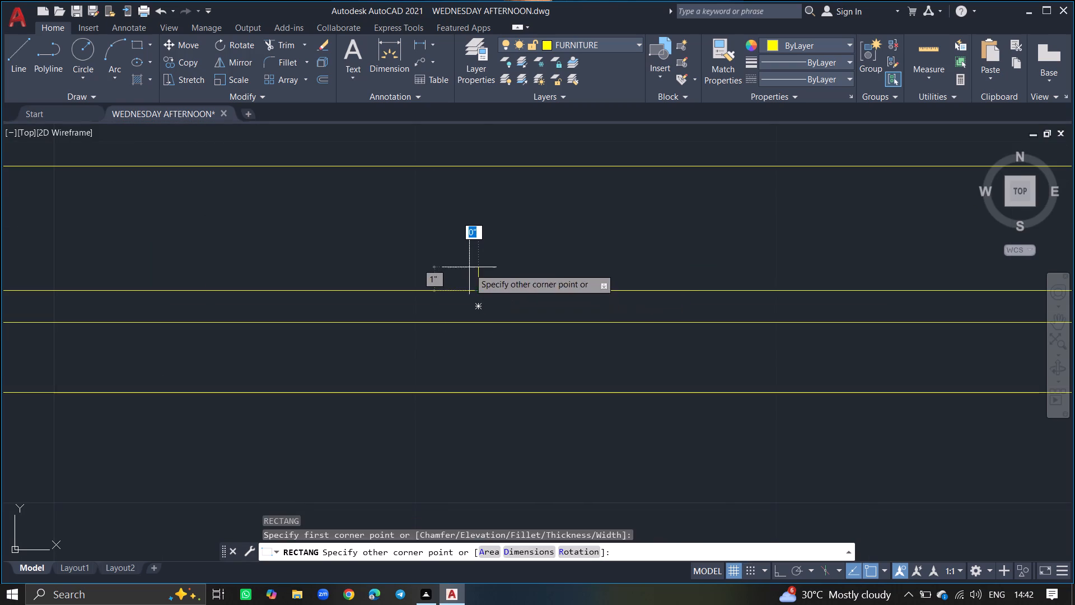
{"action": "left_click_drag", "start_coordinate": [469, 267], "coordinate": [613, 234]}
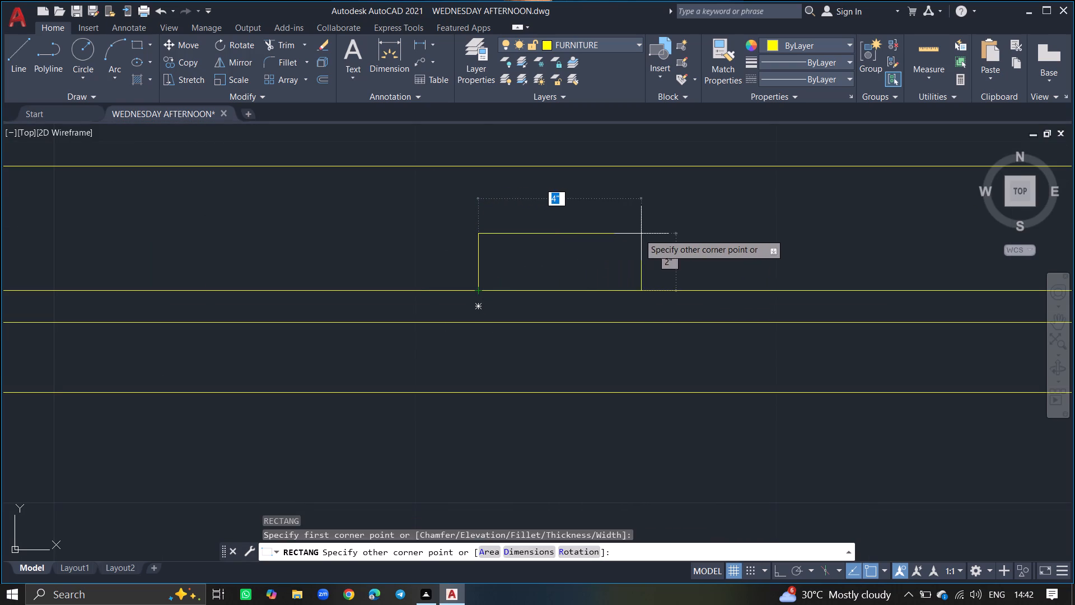
{"action": "left_click", "coordinate": [694, 240]}
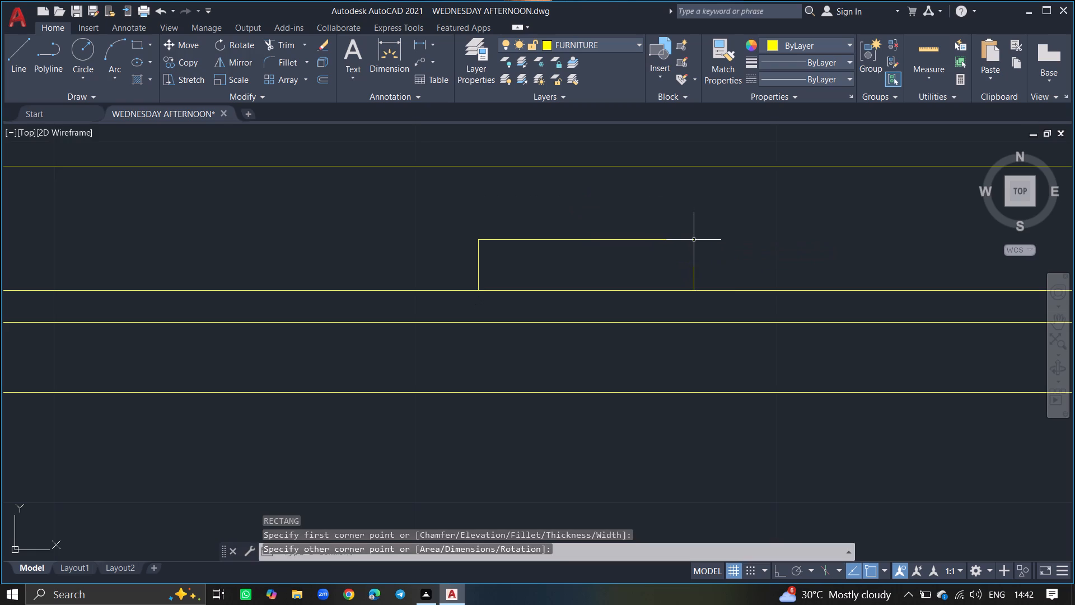
Move the small rectangle left from its centre so it sits centred on the thin rectangle's midpoint.
{"action": "scroll", "coordinate": [694, 240], "scroll_direction": "down", "scroll_amount": 3, "text": "ctrl"}
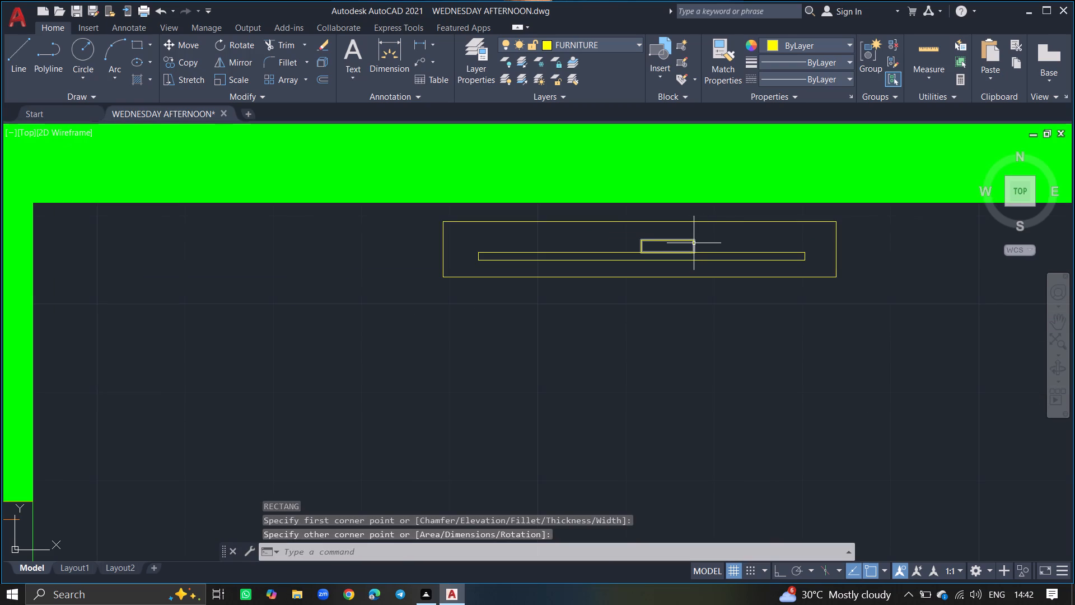
{"action": "left_click", "coordinate": [693, 243]}
{"action": "type", "text": "MOV"}
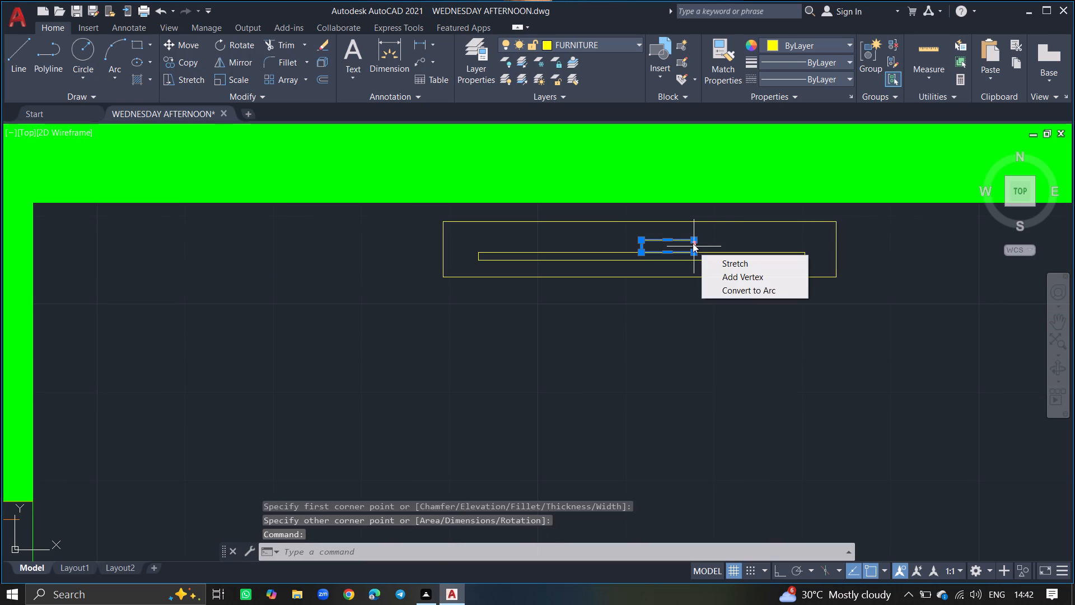
{"action": "type", "text": "MOVE"}
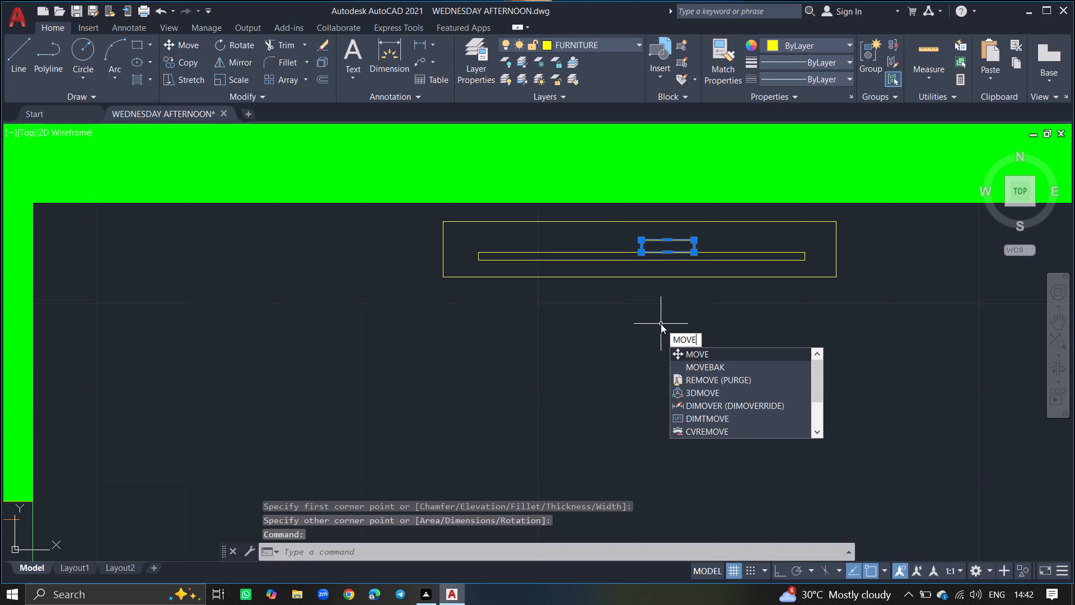
{"action": "key", "text": "Return"}
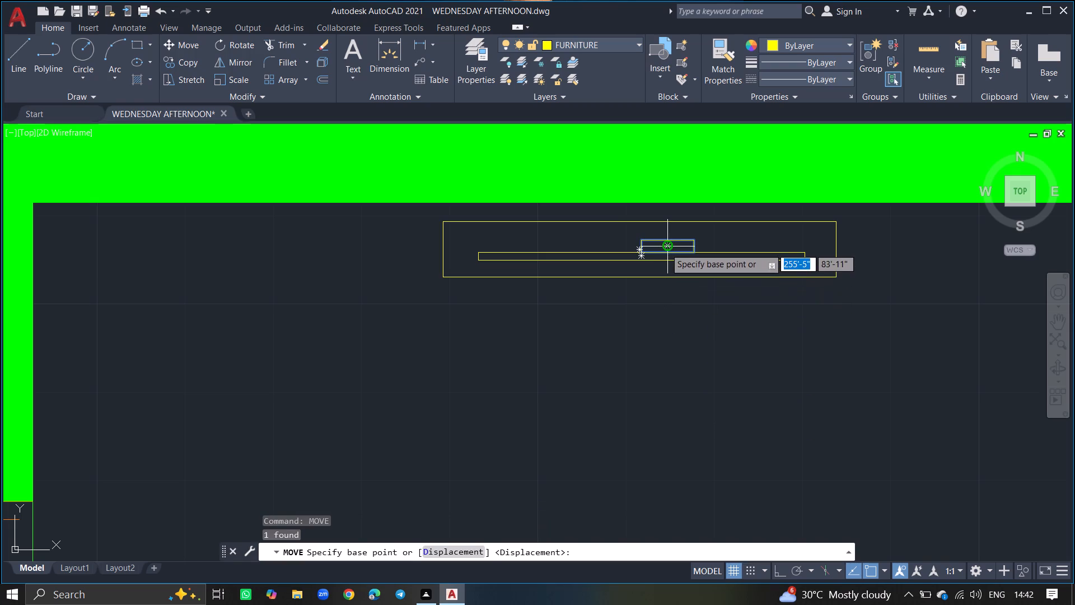
{"action": "left_click_drag", "start_coordinate": [665, 248], "coordinate": [641, 249]}
{"action": "left_click", "coordinate": [641, 249]}
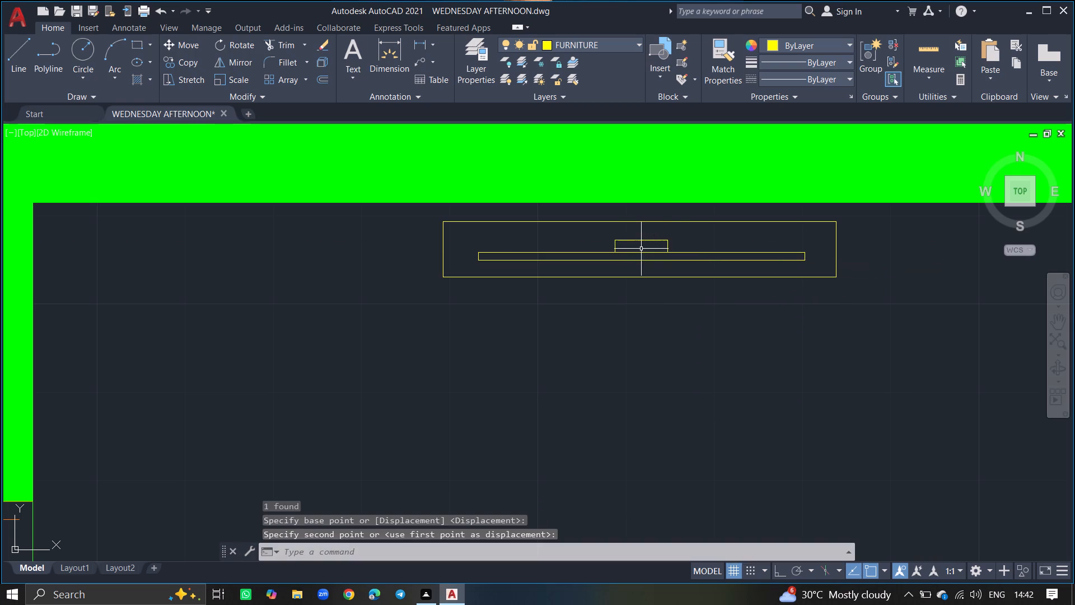
Draw a rectangle about 3' by 3'-6" overlapping the bed's upper-right corner at its foot end.
{"action": "scroll", "coordinate": [635, 330], "scroll_direction": "down", "scroll_amount": 5, "text": "ctrl"}
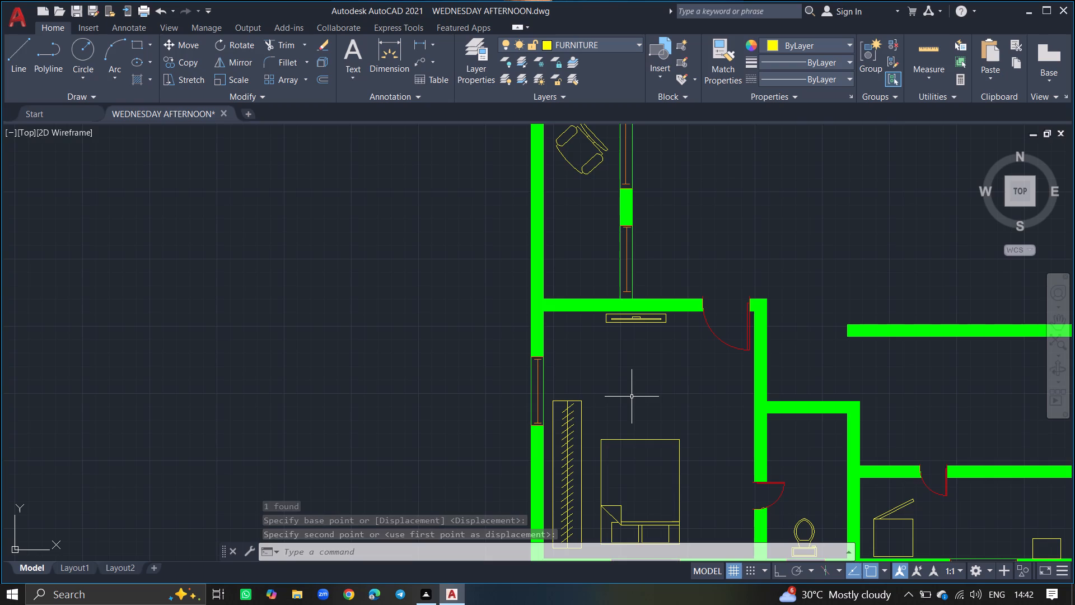
{"action": "type", "text": "REC"}
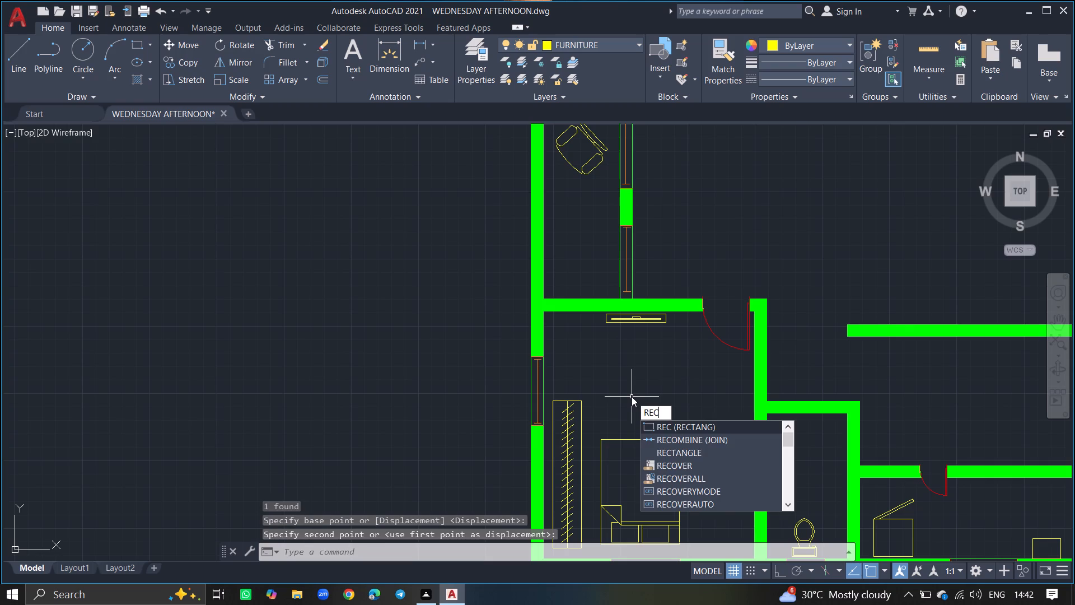
{"action": "key", "text": "Return"}
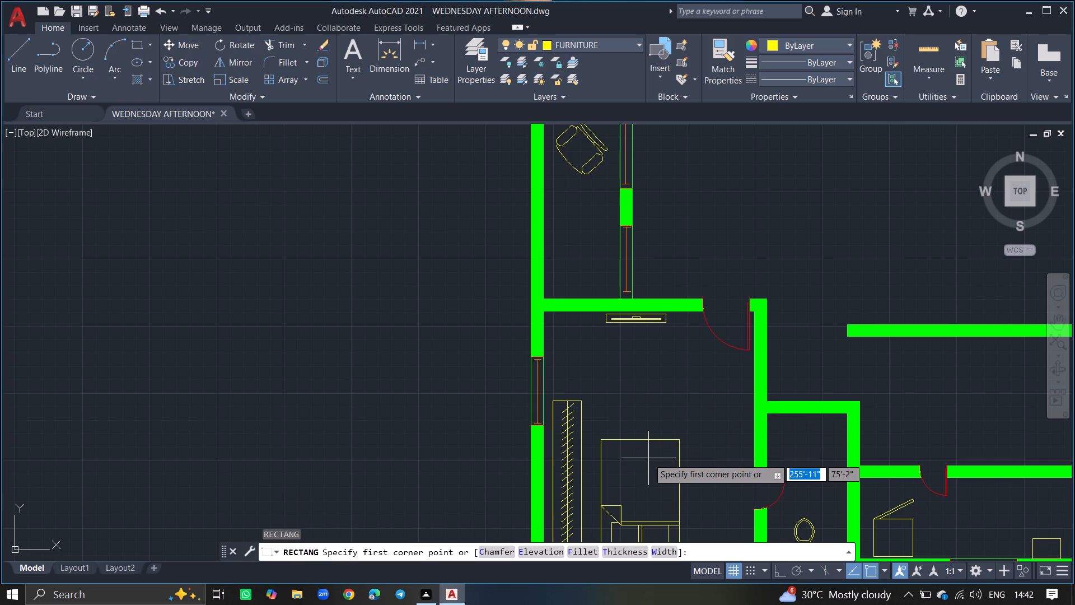
{"action": "left_click_drag", "start_coordinate": [648, 458], "coordinate": [692, 411]}
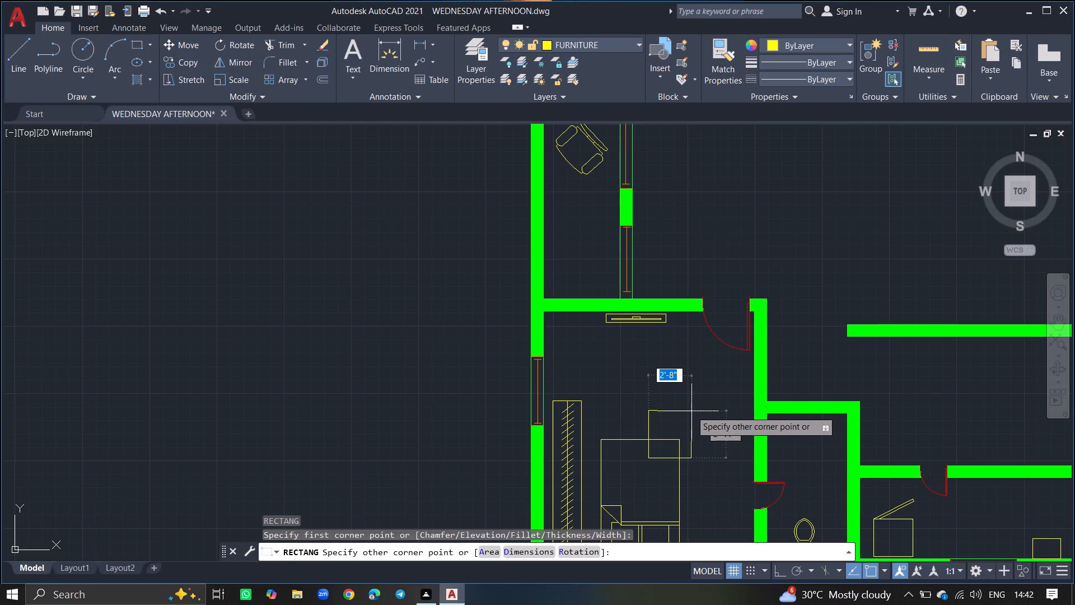
{"action": "left_click_drag", "start_coordinate": [692, 411], "coordinate": [695, 402]}
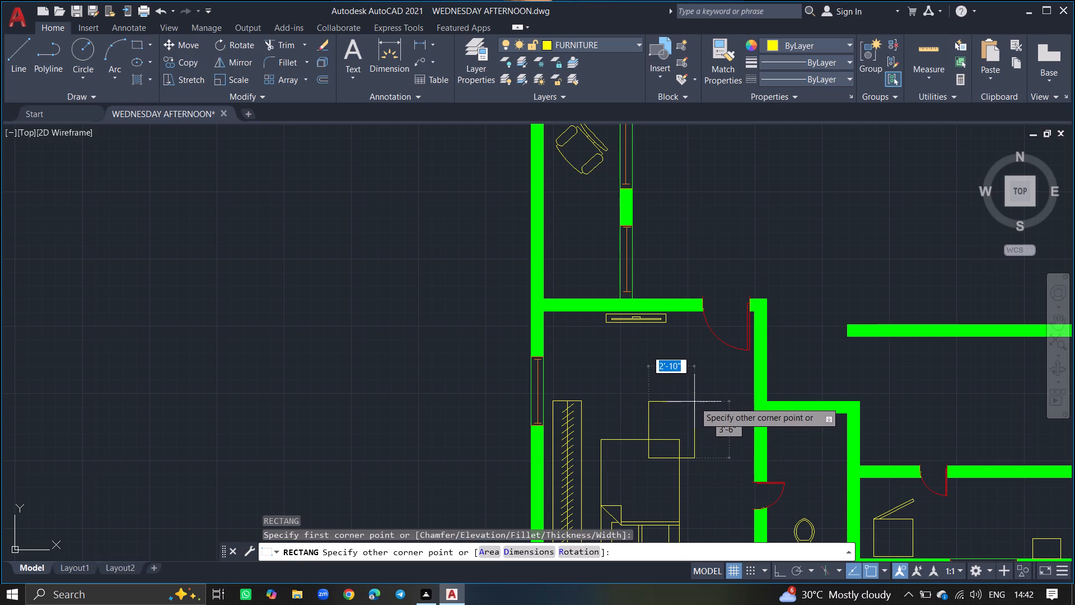
{"action": "left_click_drag", "start_coordinate": [695, 402], "coordinate": [697, 402]}
{"action": "left_click", "coordinate": [697, 402]}
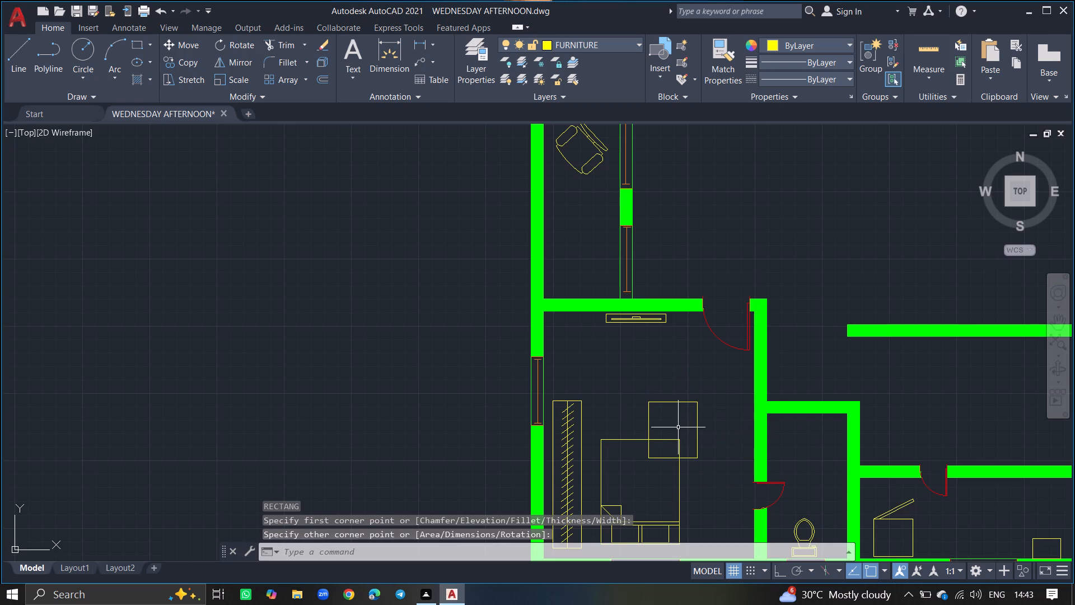
Explode the new rectangle at the foot of the bed into separate lines.
{"action": "type", "text": "EXPL"}
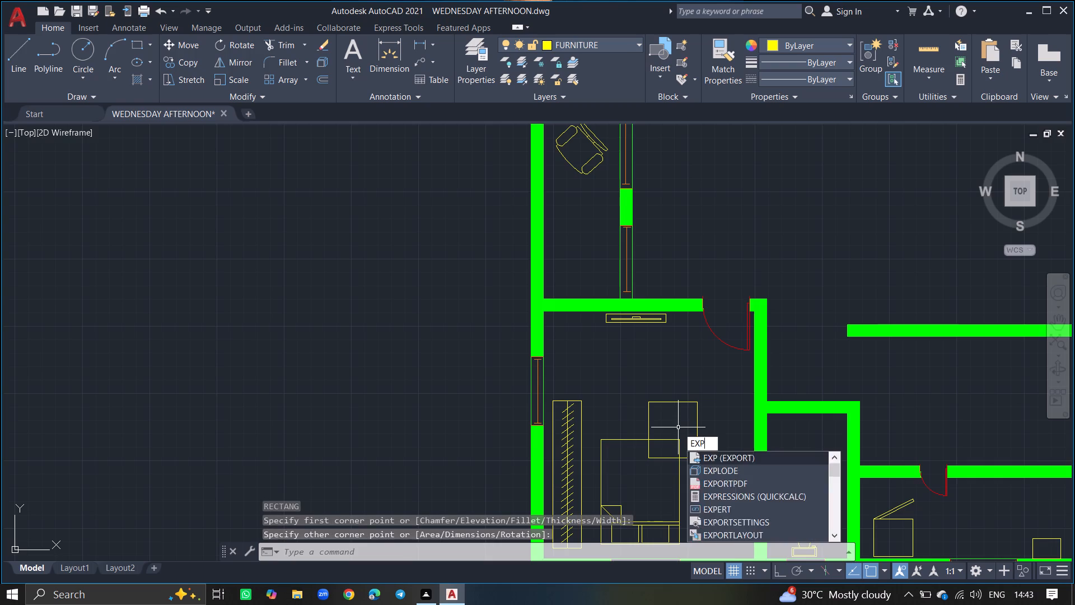
{"action": "left_click", "coordinate": [705, 455]}
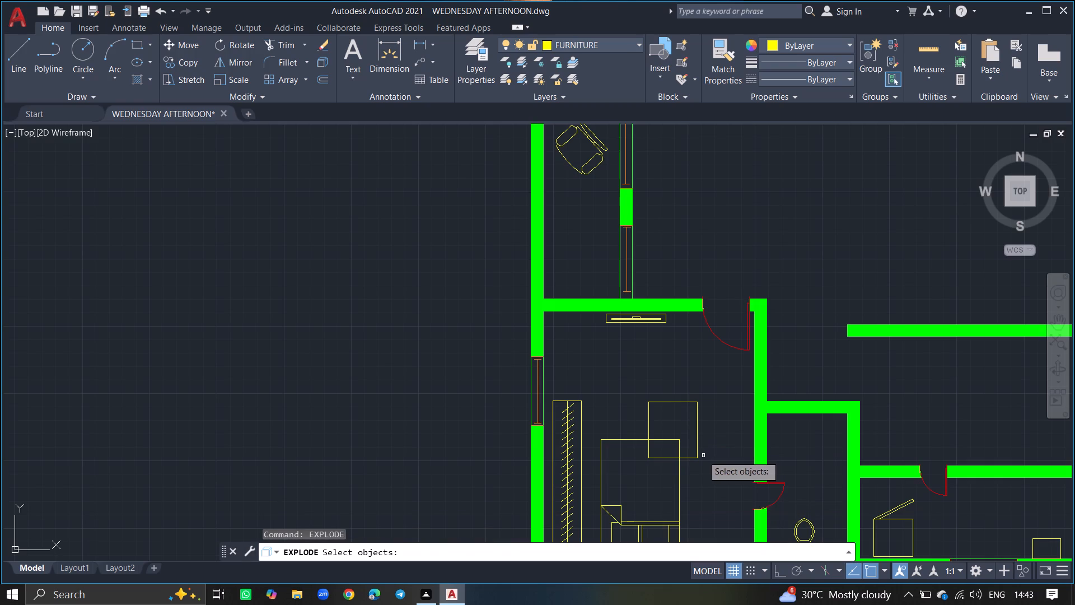
{"action": "left_click", "coordinate": [698, 455]}
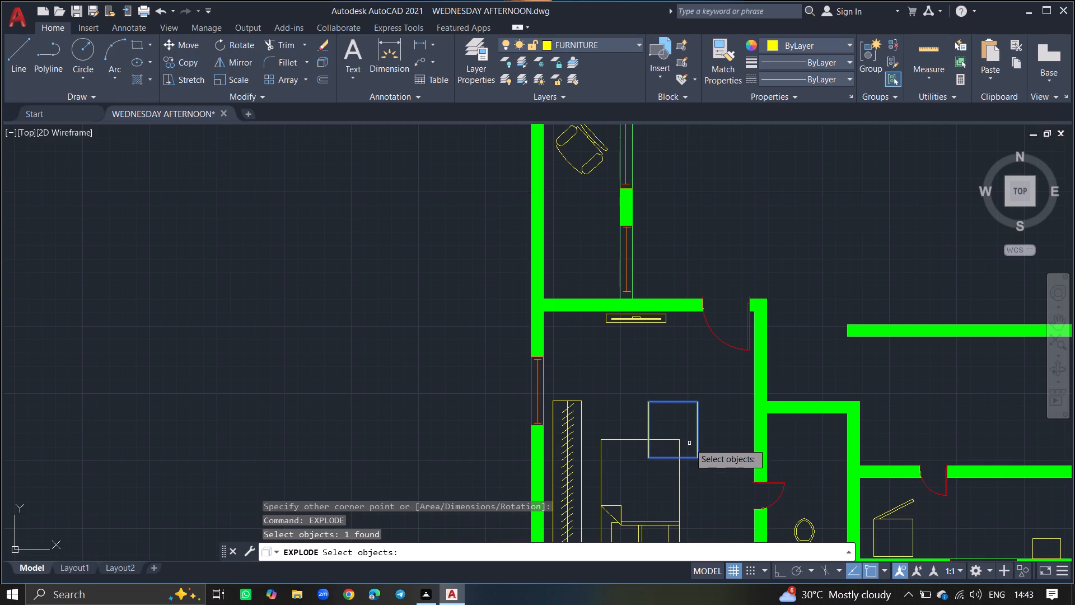
{"action": "key", "text": "Return"}
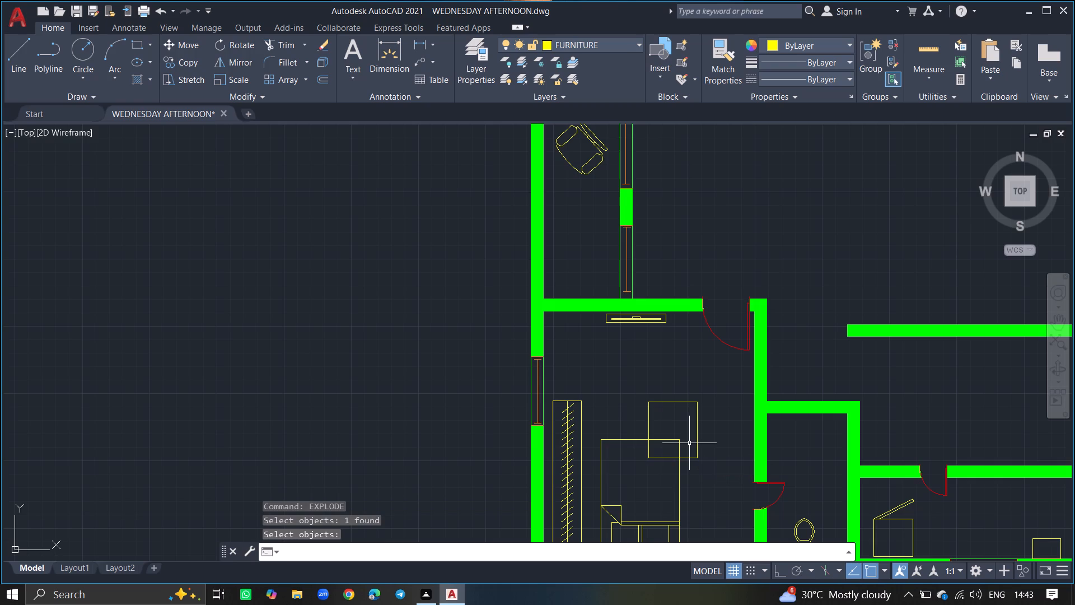
Trim away the parts of the exploded rectangle's bottom and left lines that lie inside the bed outline.
{"action": "type", "text": "TRIM"}
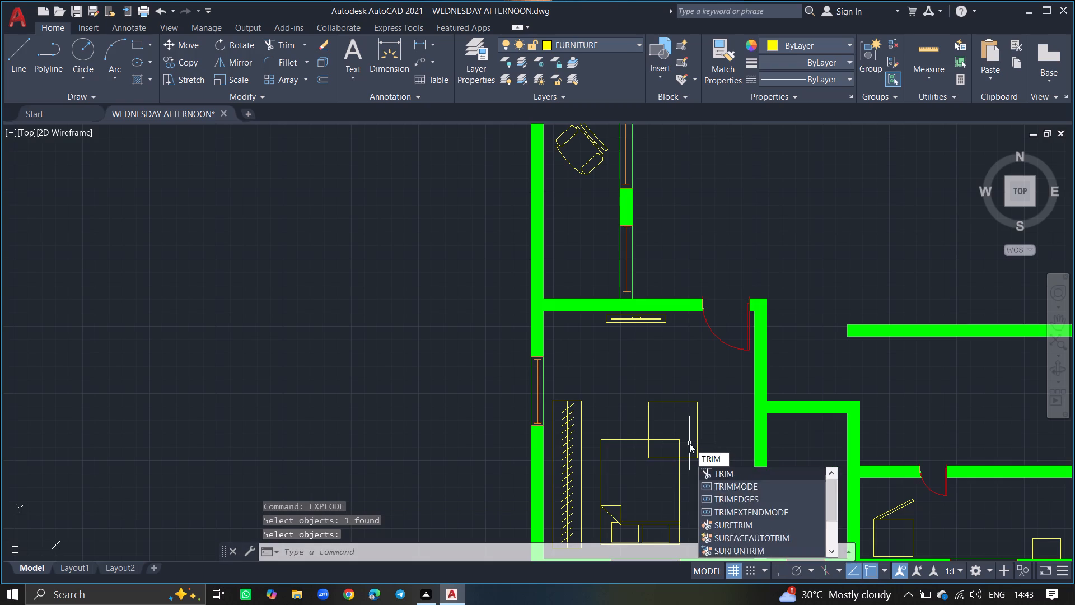
{"action": "key", "text": "Return"}
{"action": "left_click", "coordinate": [664, 457]}
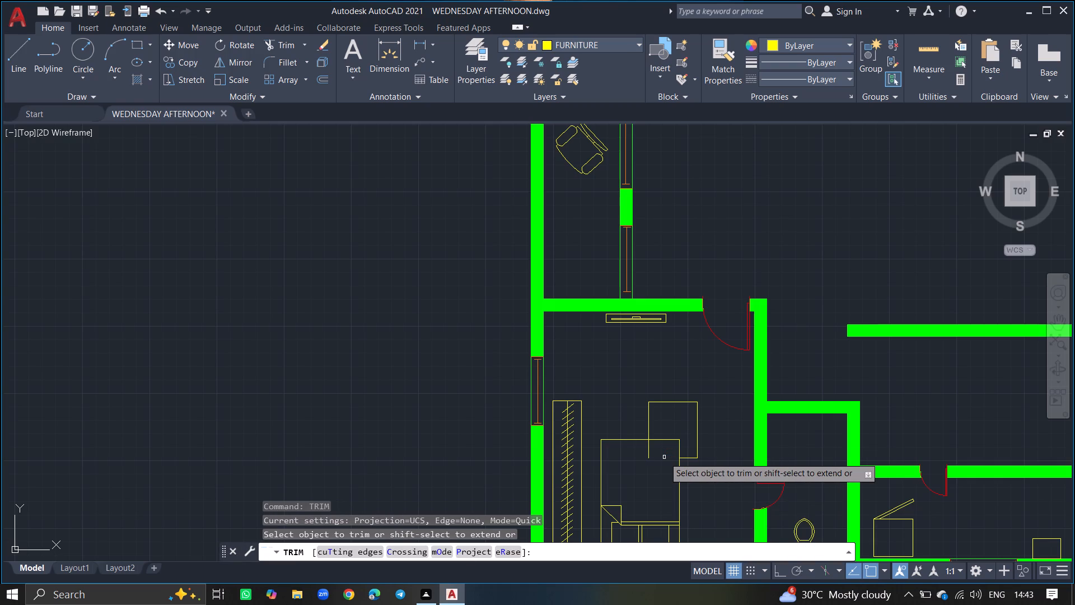
{"action": "left_click", "coordinate": [648, 455]}
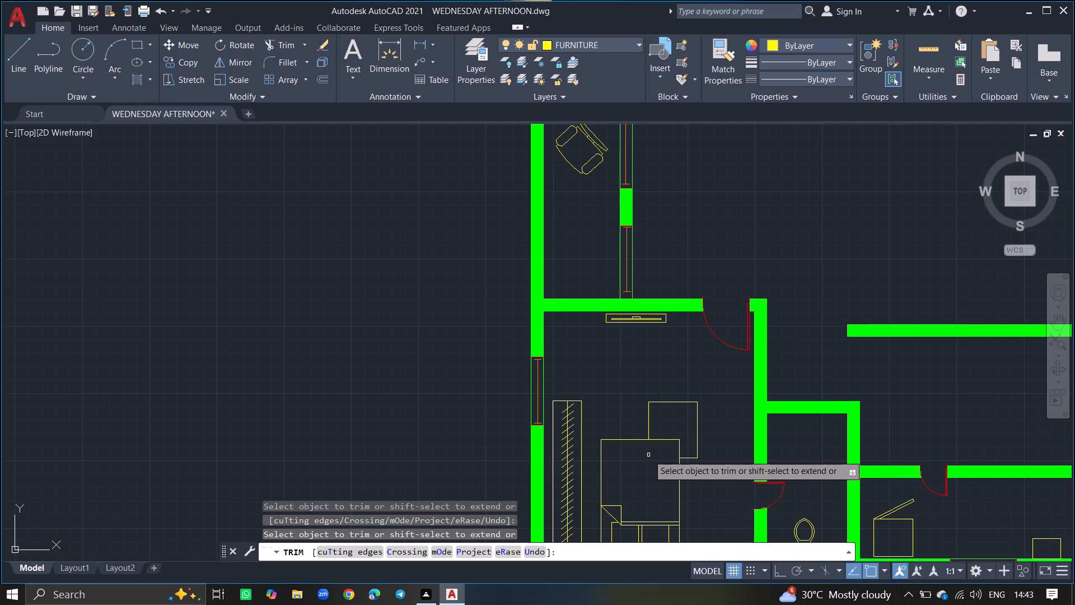
{"action": "scroll", "coordinate": [648, 455], "scroll_direction": "up", "scroll_amount": 3, "text": "ctrl"}
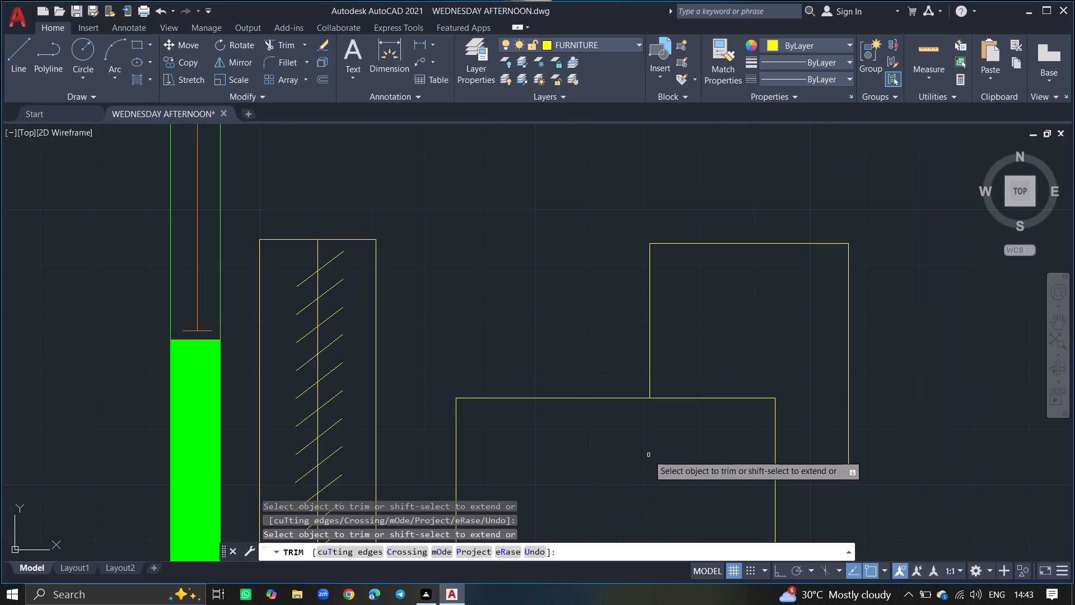
{"action": "key", "text": "Return"}
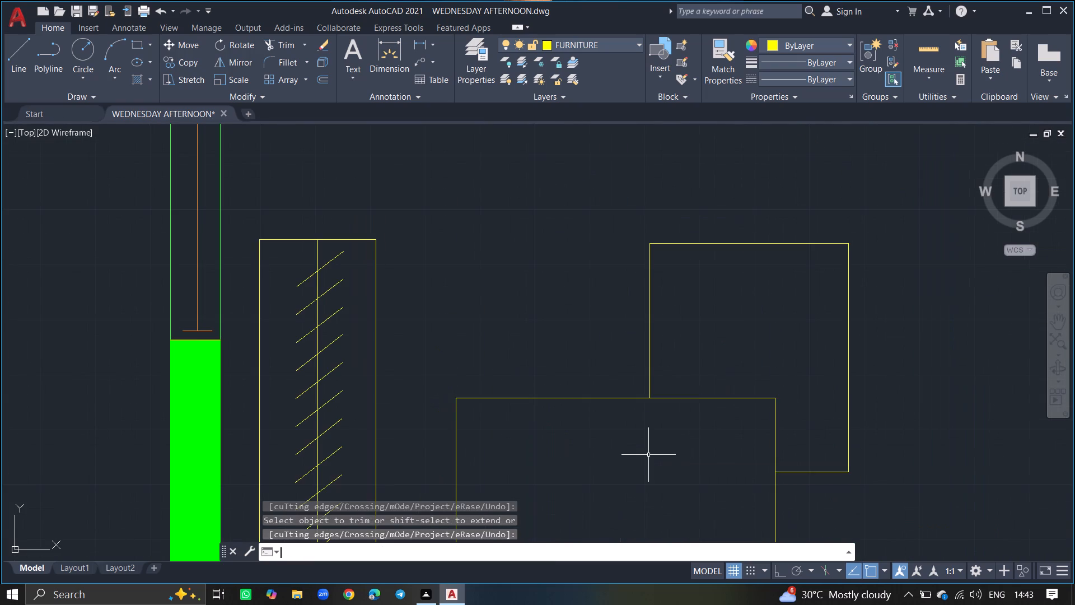
Hatch the L-shaped rug area at the foot of the bed with the CROSS pattern at scale 1.
{"action": "type", "text": "HATCH"}
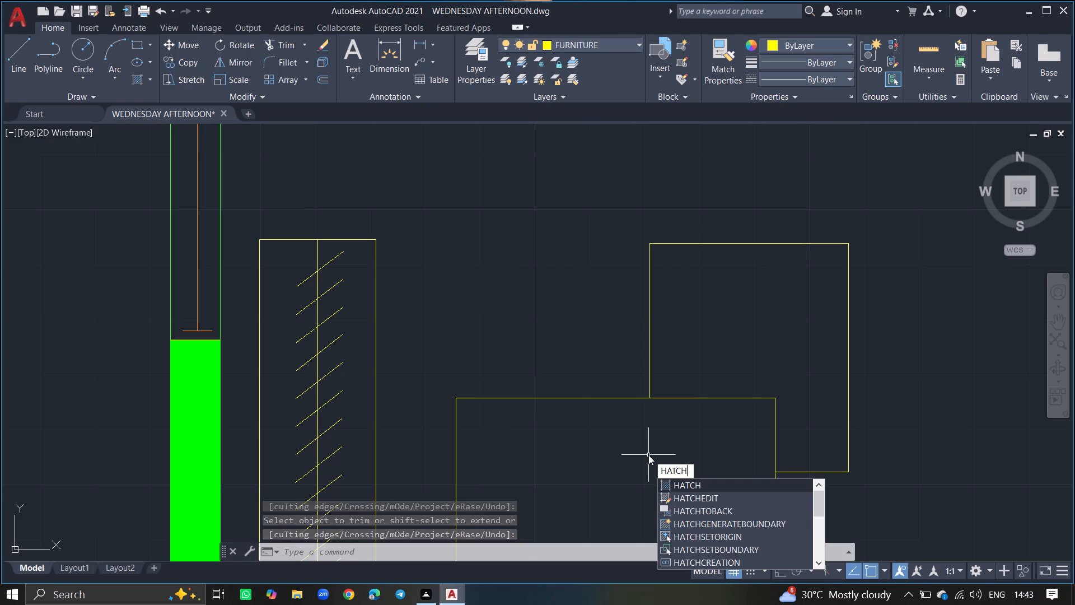
{"action": "key", "text": "Return"}
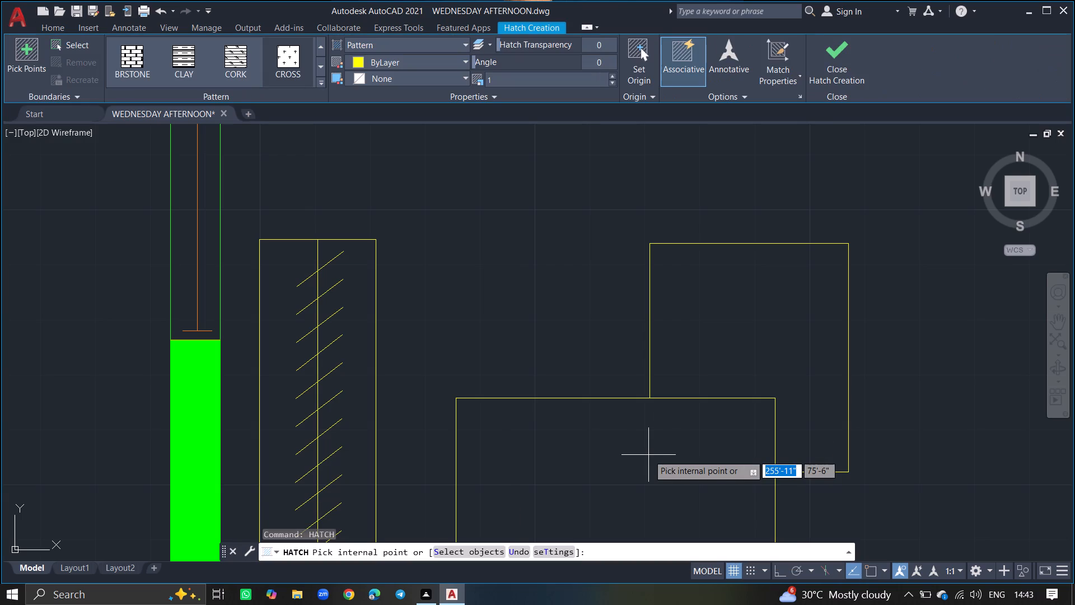
{"action": "left_click", "coordinate": [716, 343]}
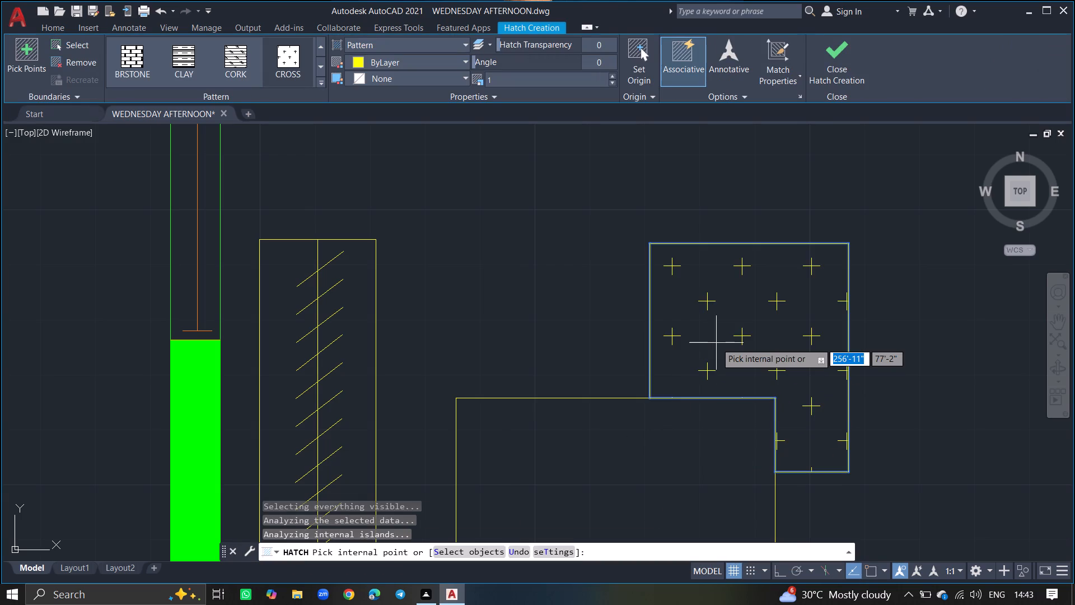
{"action": "key", "text": "Return"}
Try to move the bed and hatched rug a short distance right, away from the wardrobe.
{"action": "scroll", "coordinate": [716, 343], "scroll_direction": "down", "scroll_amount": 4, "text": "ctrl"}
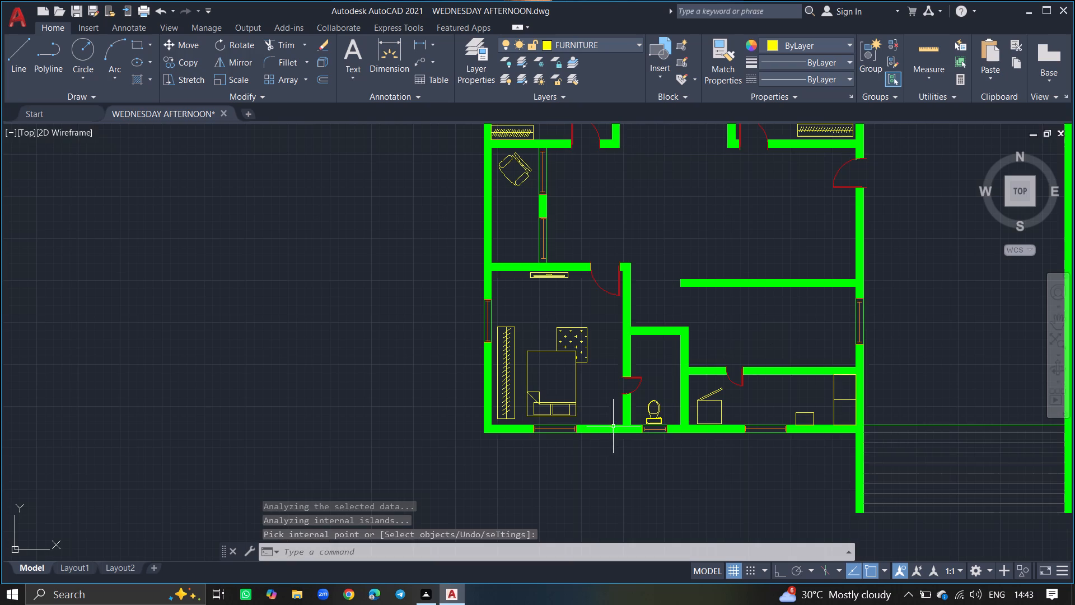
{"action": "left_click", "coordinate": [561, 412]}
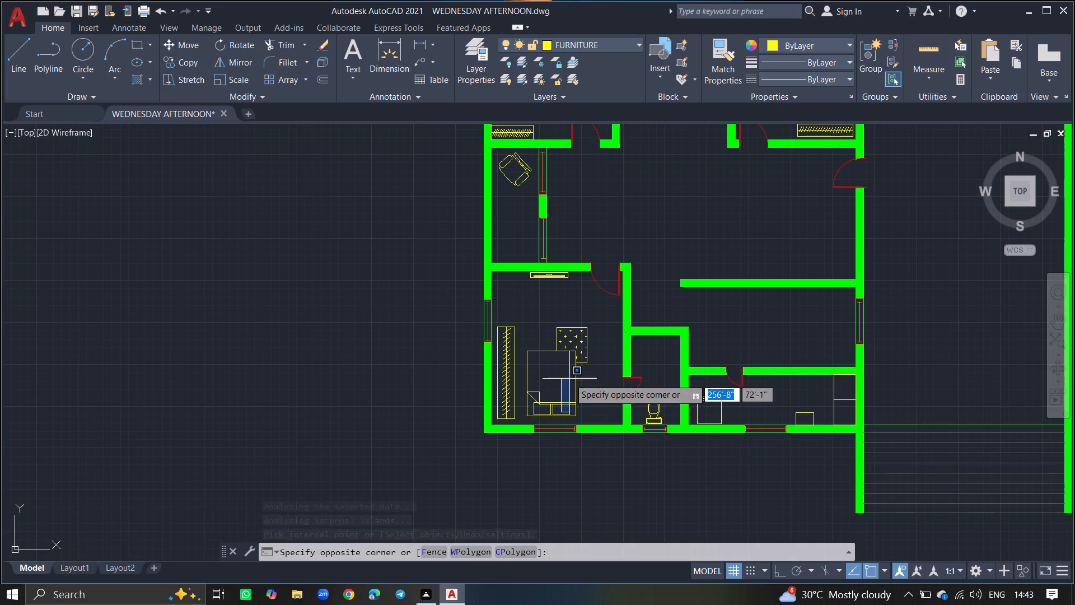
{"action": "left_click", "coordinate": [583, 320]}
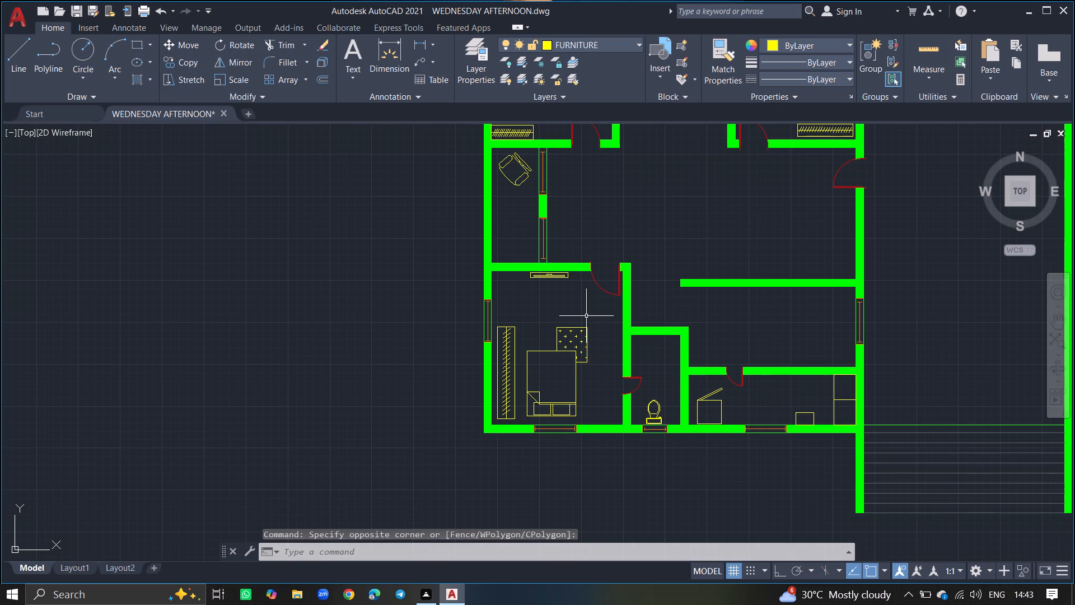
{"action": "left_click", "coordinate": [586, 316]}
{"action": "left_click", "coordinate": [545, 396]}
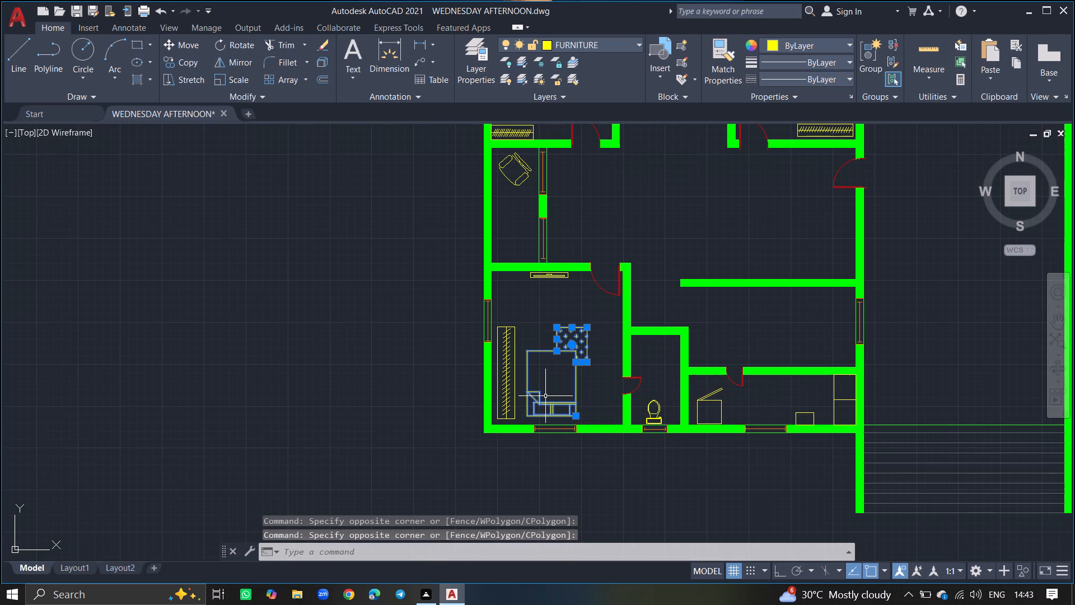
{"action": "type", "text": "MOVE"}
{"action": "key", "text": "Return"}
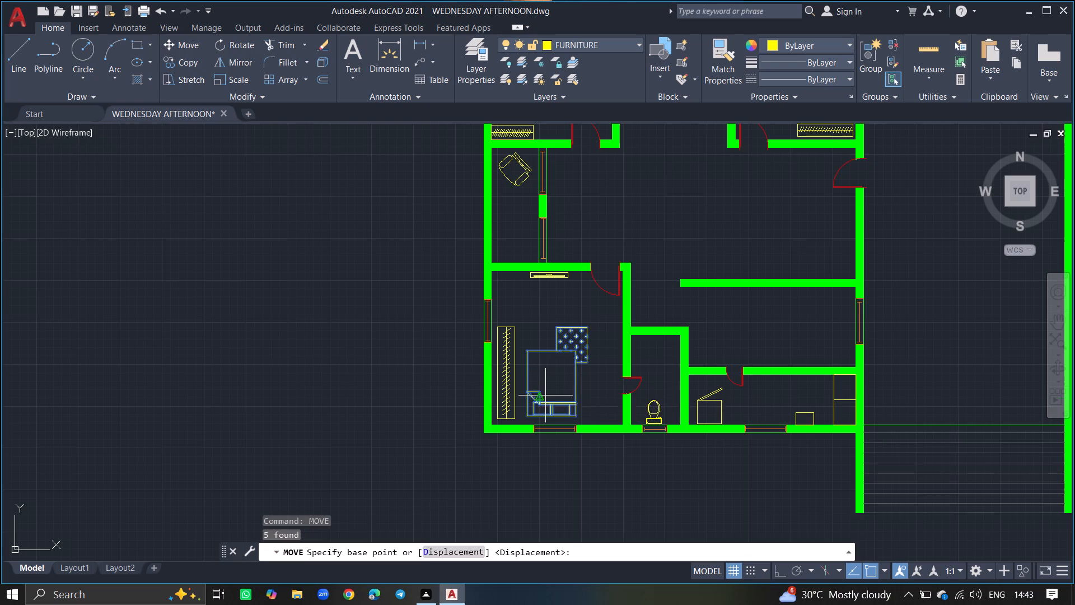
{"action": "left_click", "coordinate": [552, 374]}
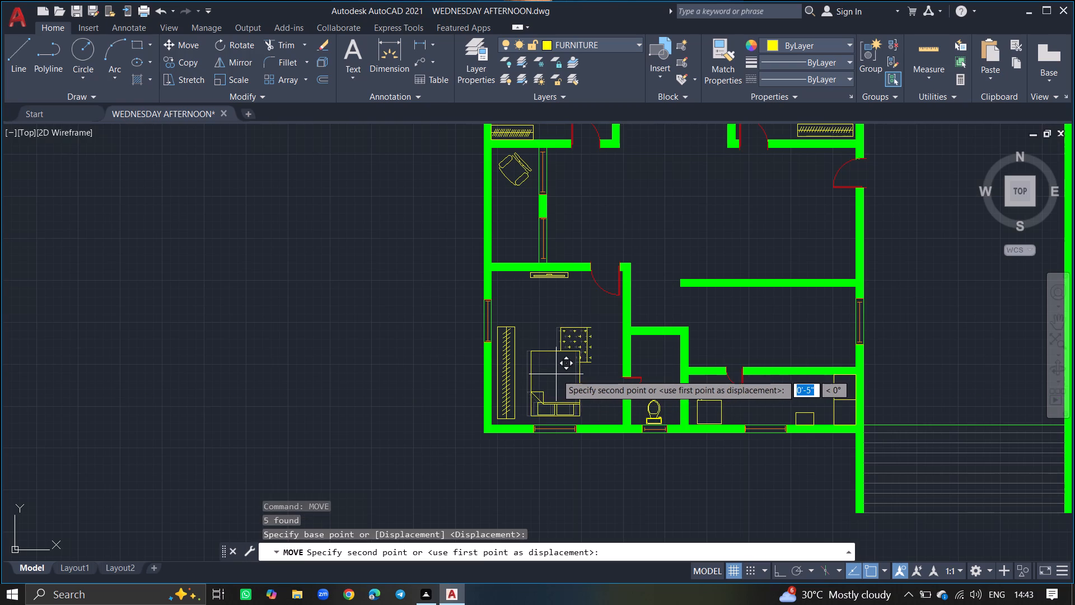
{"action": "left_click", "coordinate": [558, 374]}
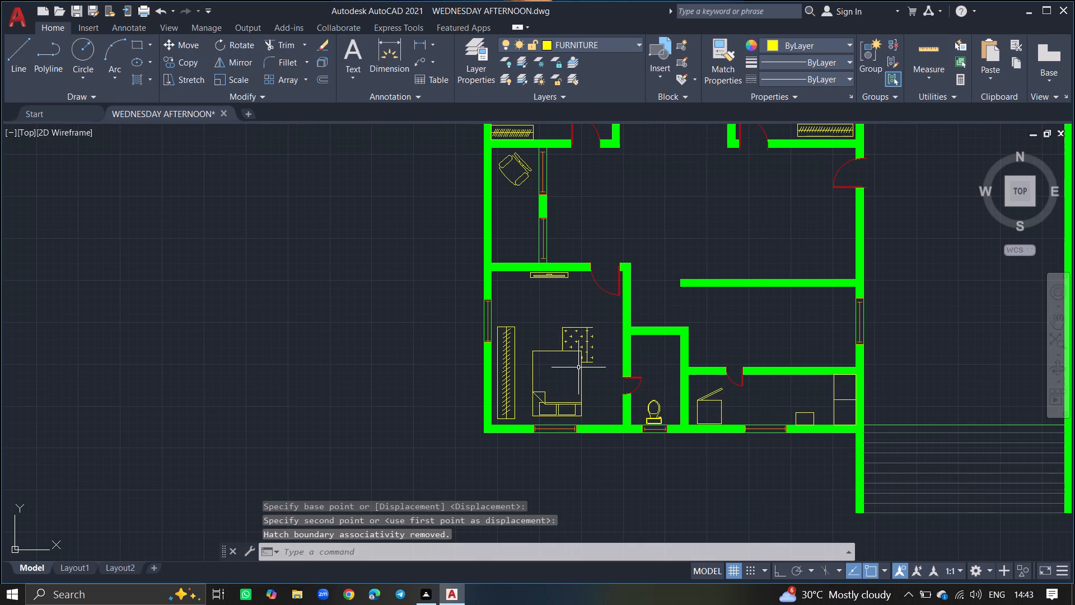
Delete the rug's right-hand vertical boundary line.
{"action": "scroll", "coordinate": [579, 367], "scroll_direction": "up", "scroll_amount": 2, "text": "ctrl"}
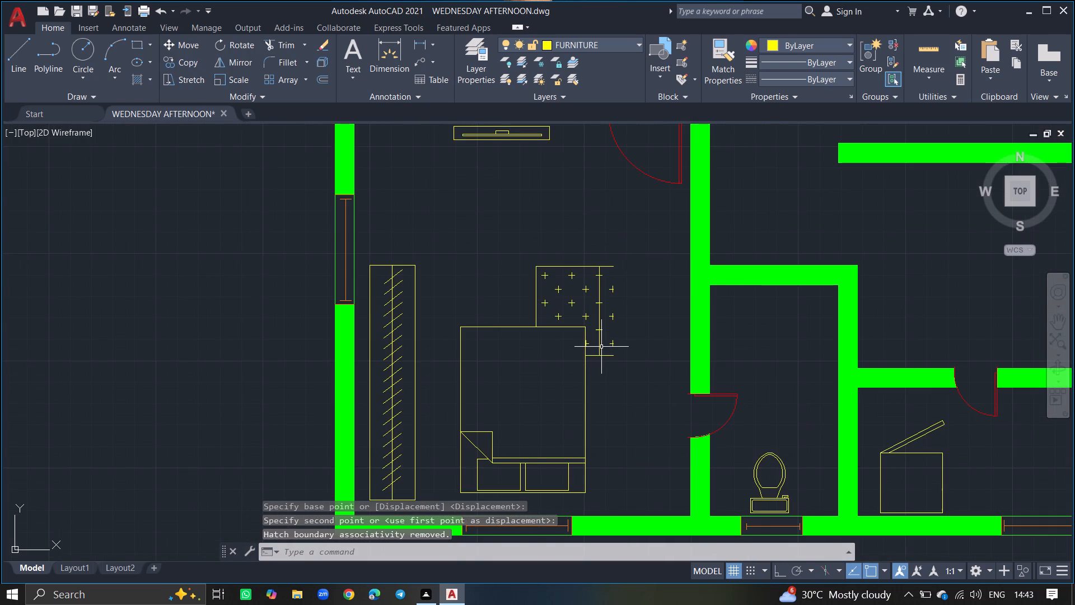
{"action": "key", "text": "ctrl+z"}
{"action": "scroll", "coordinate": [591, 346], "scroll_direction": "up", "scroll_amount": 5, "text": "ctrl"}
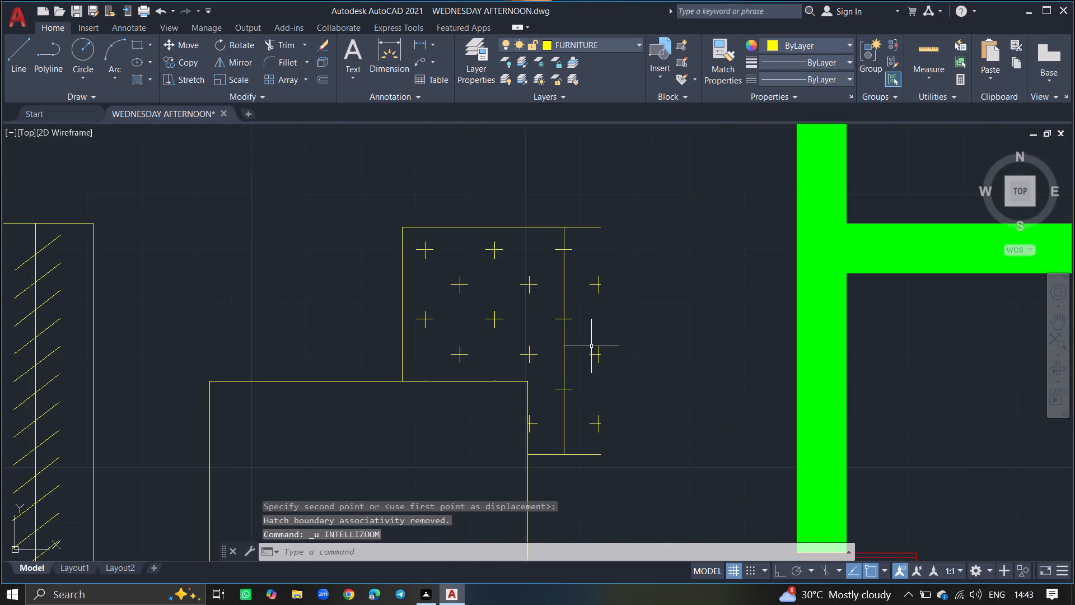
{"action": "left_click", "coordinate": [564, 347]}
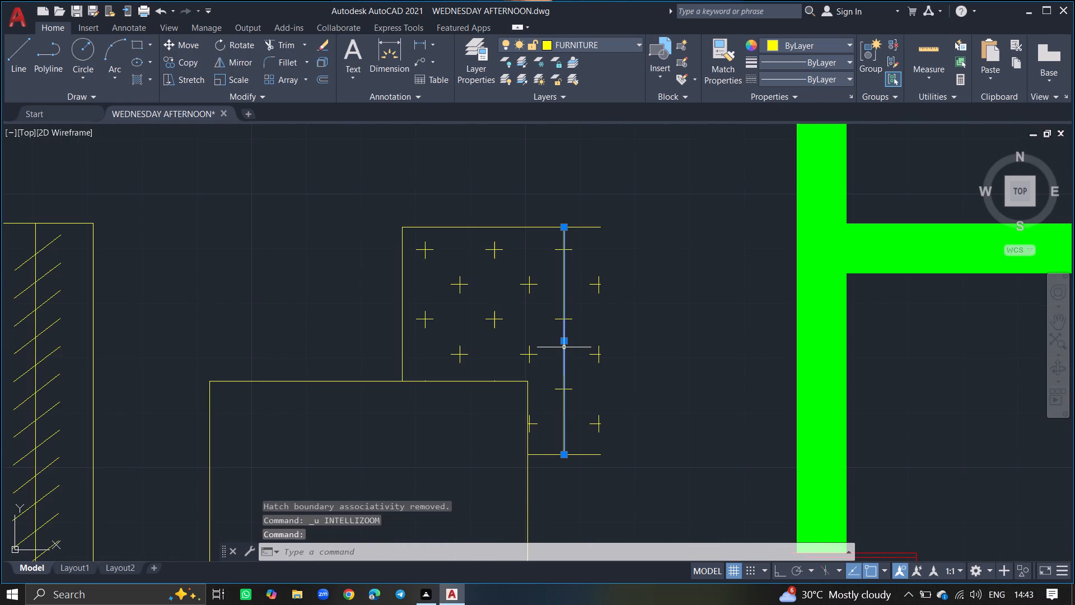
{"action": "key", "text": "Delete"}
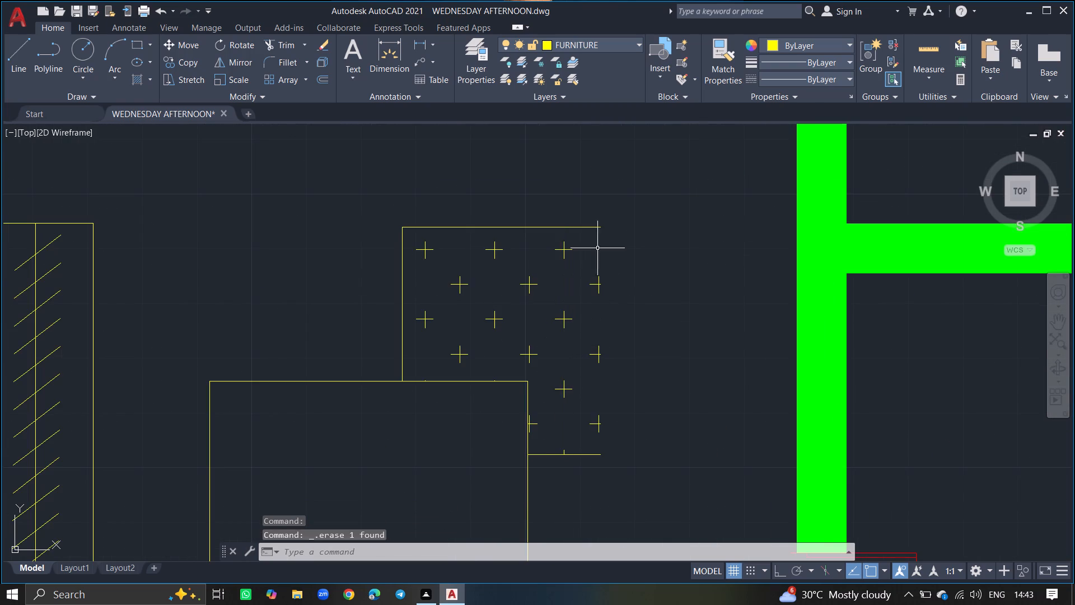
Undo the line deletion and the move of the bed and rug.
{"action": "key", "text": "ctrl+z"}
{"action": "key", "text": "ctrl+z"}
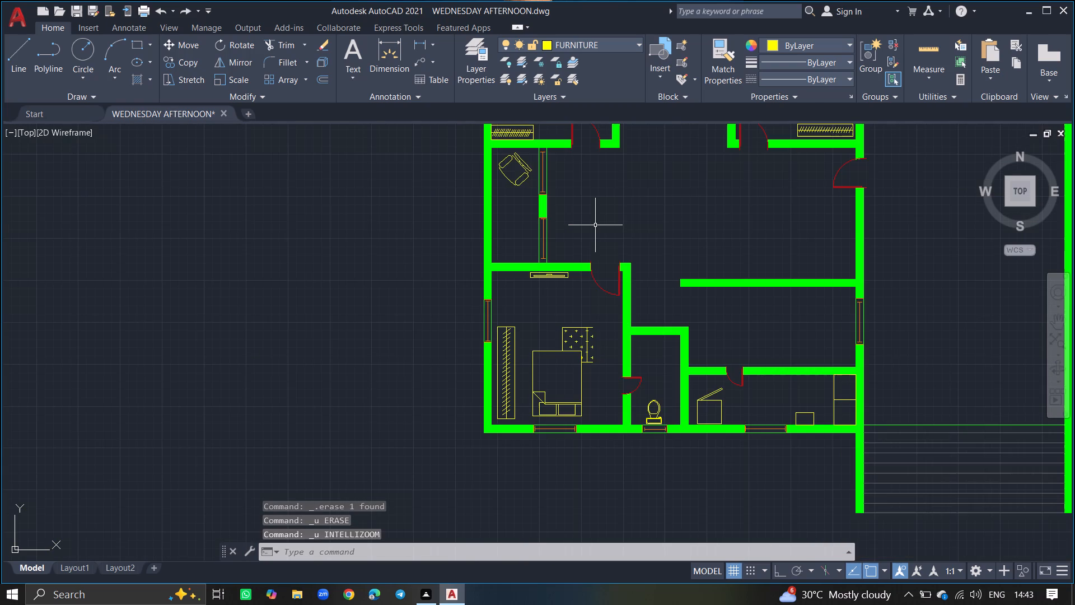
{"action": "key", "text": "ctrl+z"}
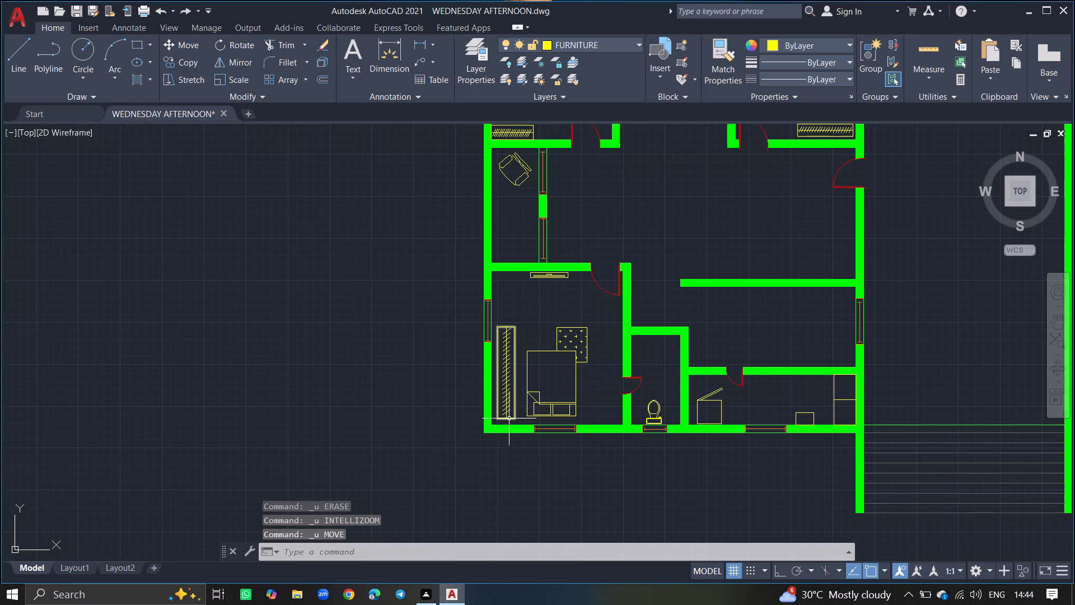
Move the bed together with the complete hatched rug horizontally to the right, away from the wardrobe.
{"action": "left_click", "coordinate": [613, 313]}
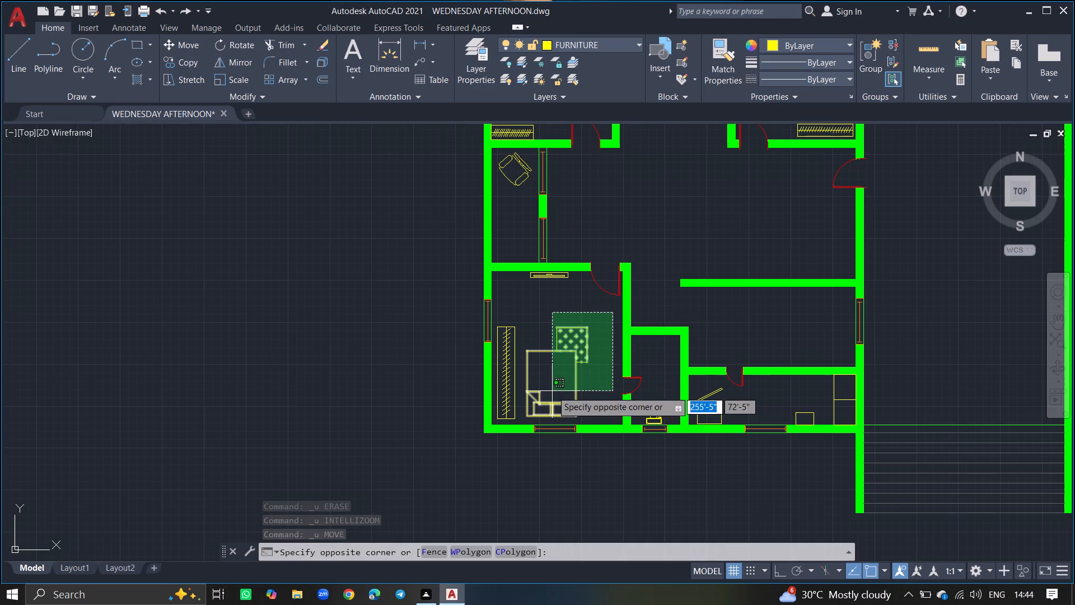
{"action": "left_click", "coordinate": [524, 418]}
{"action": "type", "text": "MOVE"}
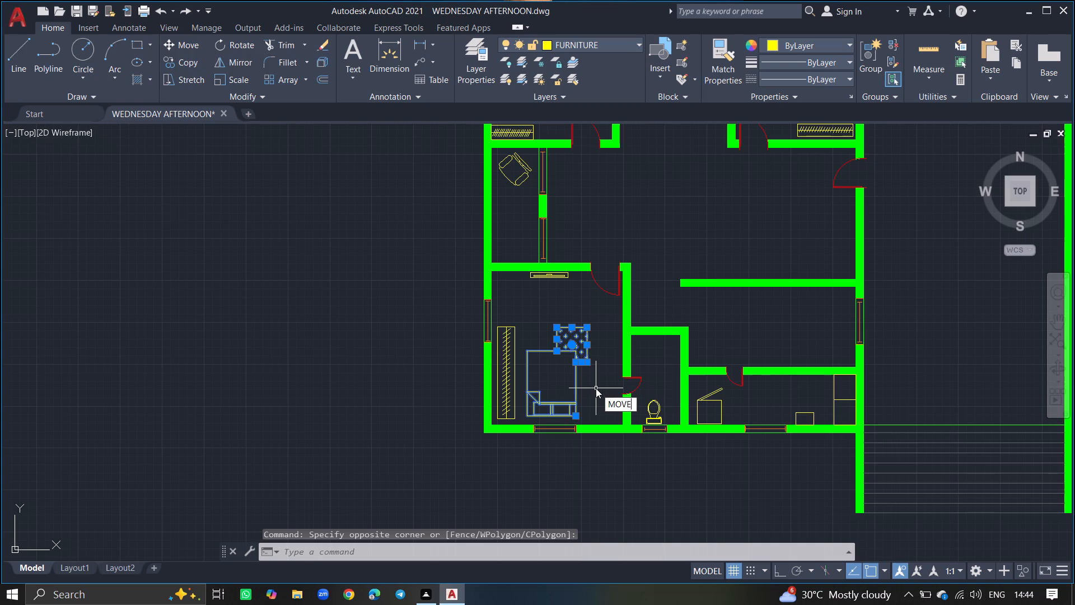
{"action": "key", "text": "Return"}
{"action": "left_click", "coordinate": [557, 374]}
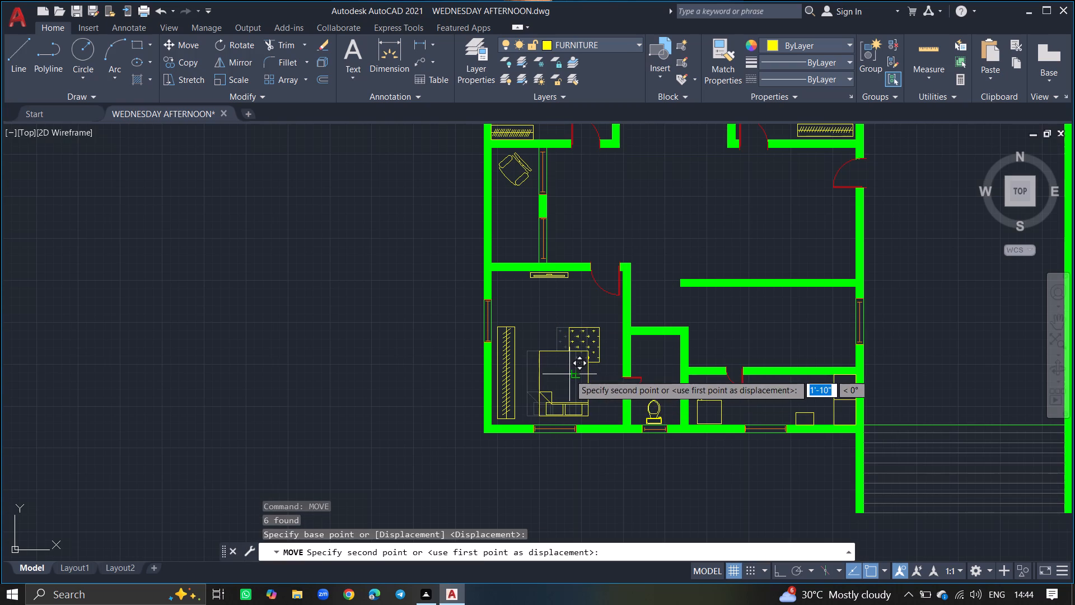
{"action": "left_click", "coordinate": [569, 374]}
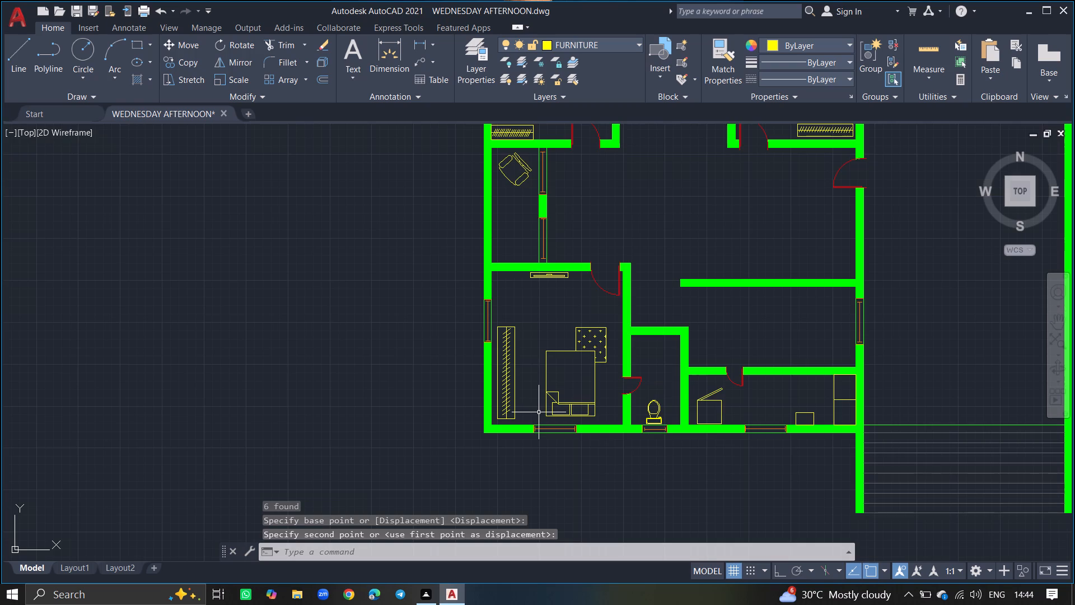
Draw a bedside table rectangle about 1'-6" by 1'-6" between the wardrobe and the bed's pillow end.
{"action": "scroll", "coordinate": [539, 412], "scroll_direction": "up", "scroll_amount": 3, "text": "ctrl"}
{"action": "type", "text": "REC"}
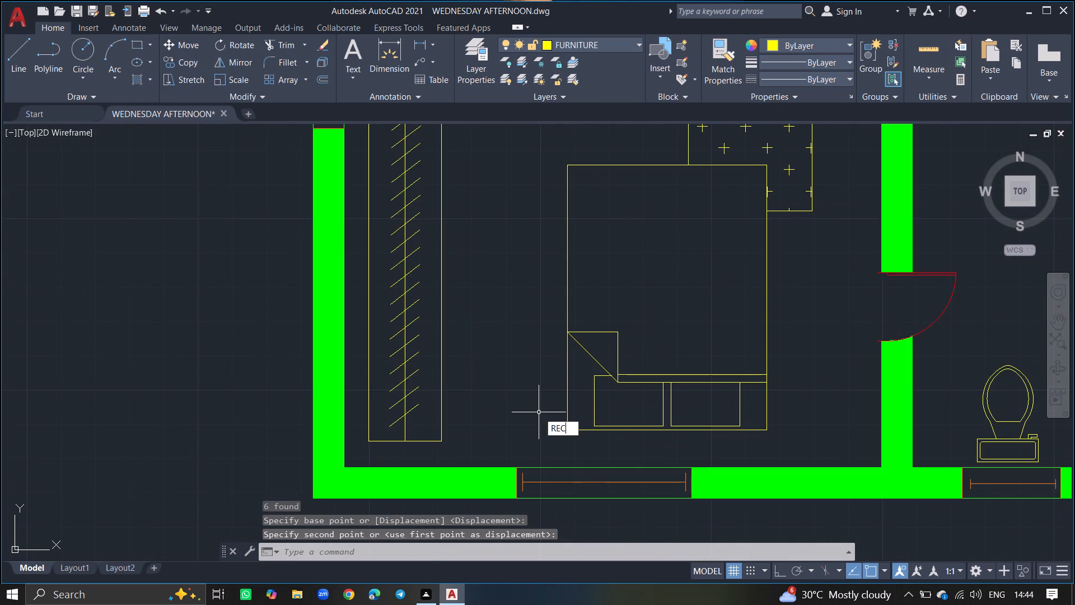
{"action": "key", "text": "Return"}
{"action": "left_click_drag", "start_coordinate": [541, 429], "coordinate": [534, 416]}
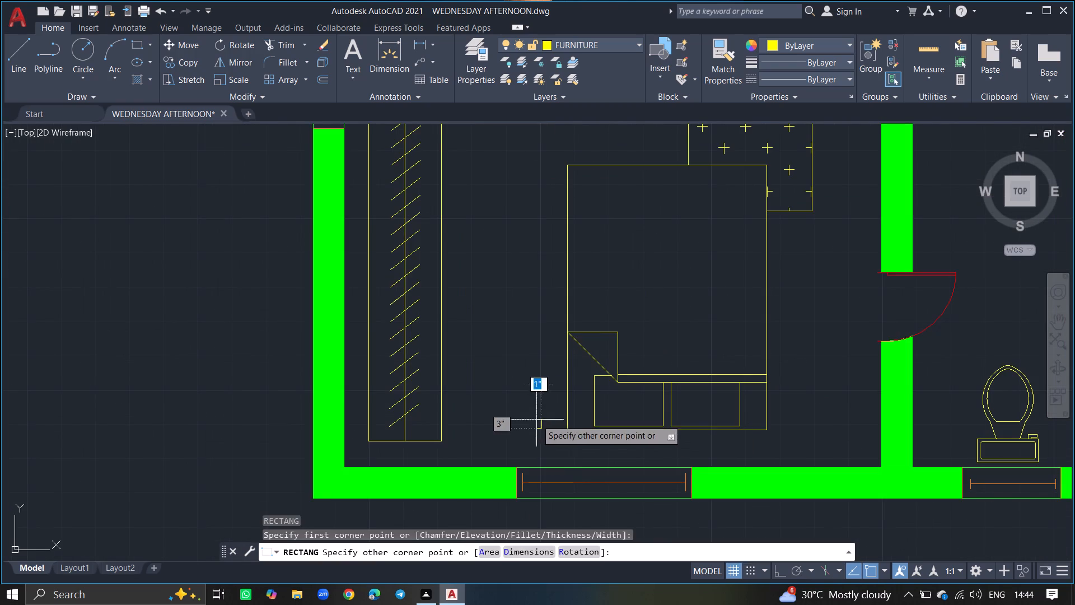
{"action": "left_click_drag", "start_coordinate": [534, 416], "coordinate": [501, 359]}
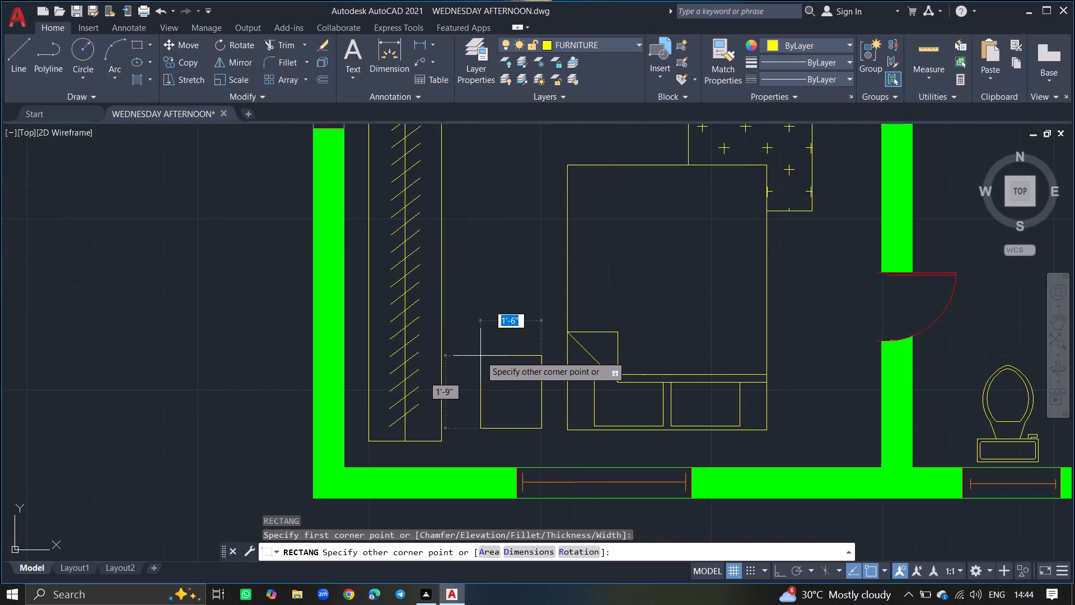
{"action": "left_click_drag", "start_coordinate": [482, 365], "coordinate": [507, 407]}
Draw two concentric circles centred in the left bedside table, the outer one about 6" in radius.
{"action": "key", "text": "c"}
{"action": "key", "text": "Return"}
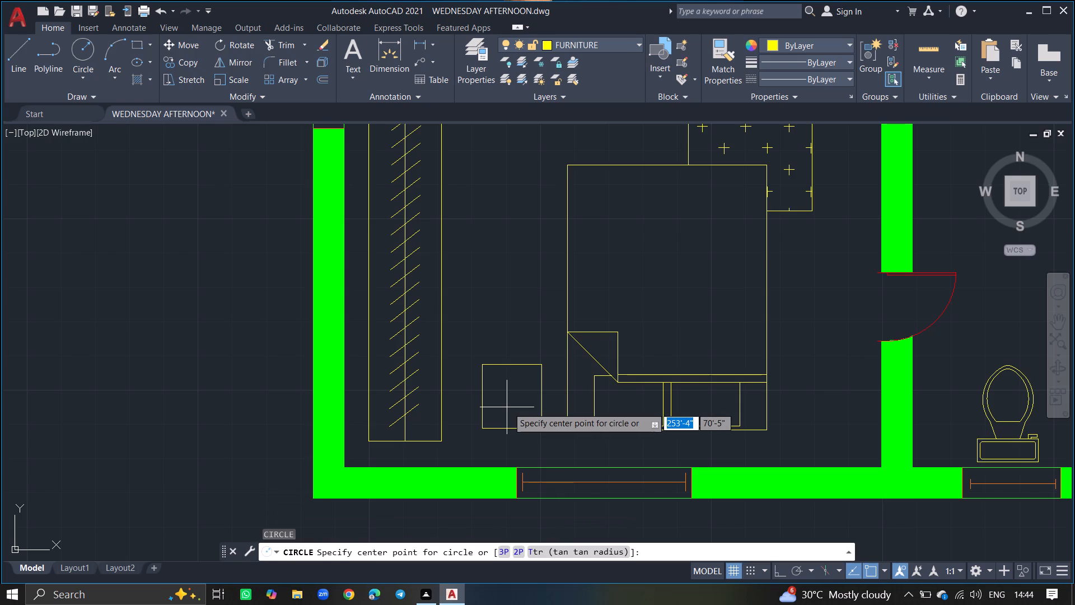
{"action": "left_click_drag", "start_coordinate": [512, 397], "coordinate": [511, 375]}
{"action": "left_click_drag", "start_coordinate": [511, 375], "coordinate": [510, 397]}
{"action": "scroll", "coordinate": [510, 397], "scroll_direction": "up", "scroll_amount": 3, "text": "ctrl"}
{"action": "key", "text": "c"}
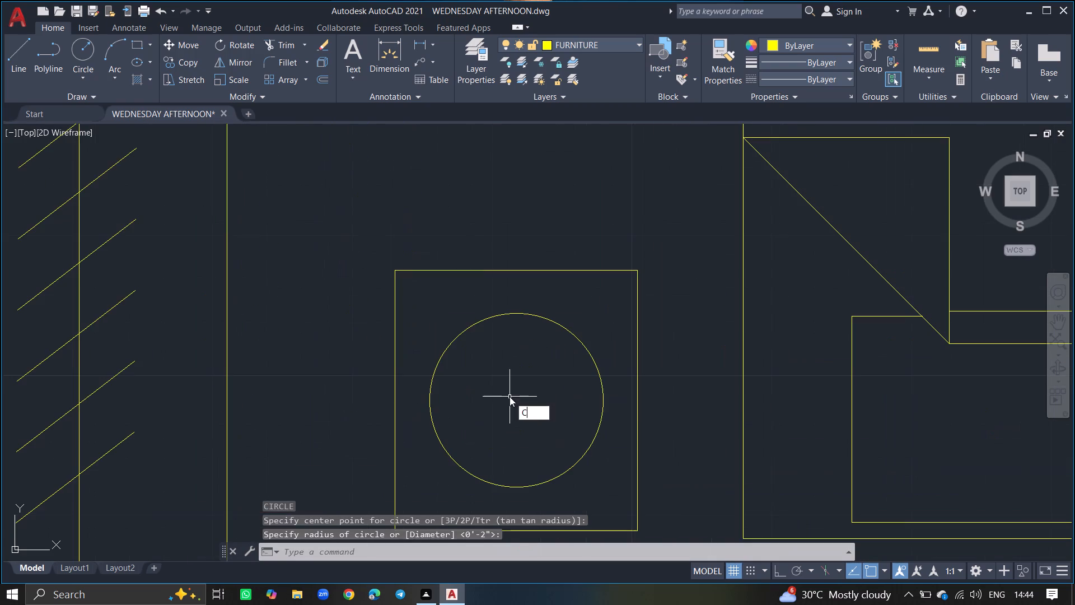
{"action": "key", "text": "Return"}
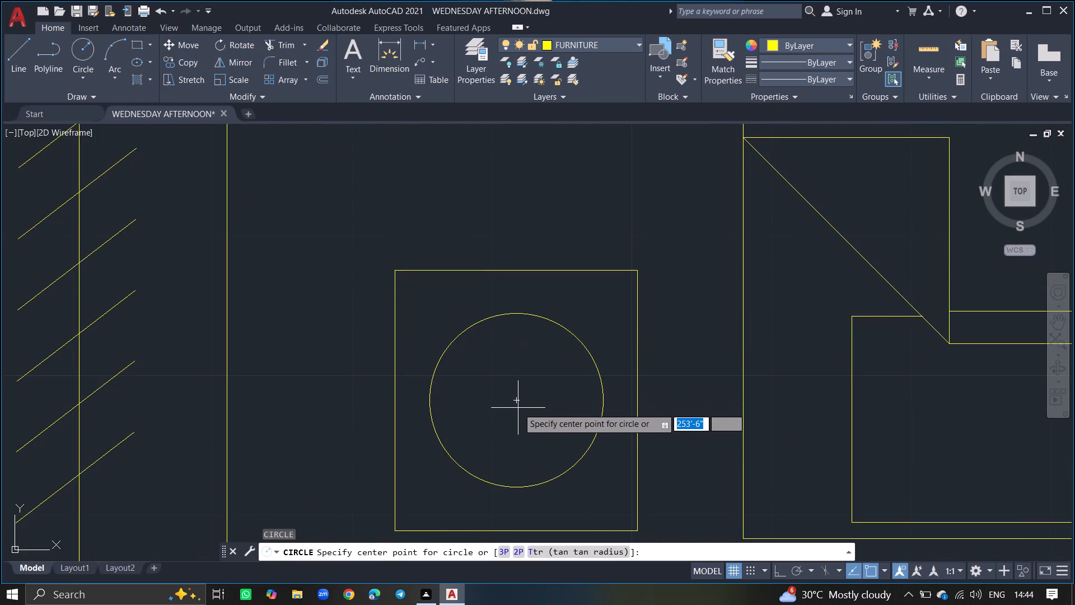
{"action": "left_click_drag", "start_coordinate": [518, 403], "coordinate": [517, 376]}
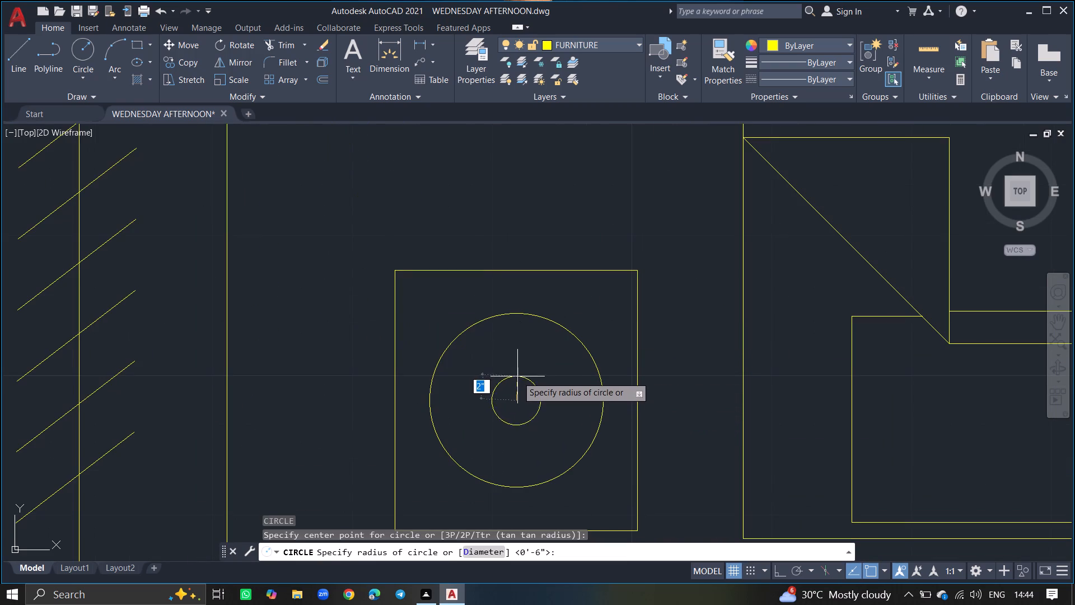
{"action": "left_click_drag", "start_coordinate": [517, 376], "coordinate": [518, 354]}
{"action": "left_click", "coordinate": [518, 354]}
Draw a second bedside table rectangle about 1'-4" by 1'-5" to the right of the bed's pillow end.
{"action": "scroll", "coordinate": [518, 354], "scroll_direction": "down", "scroll_amount": 4, "text": "ctrl"}
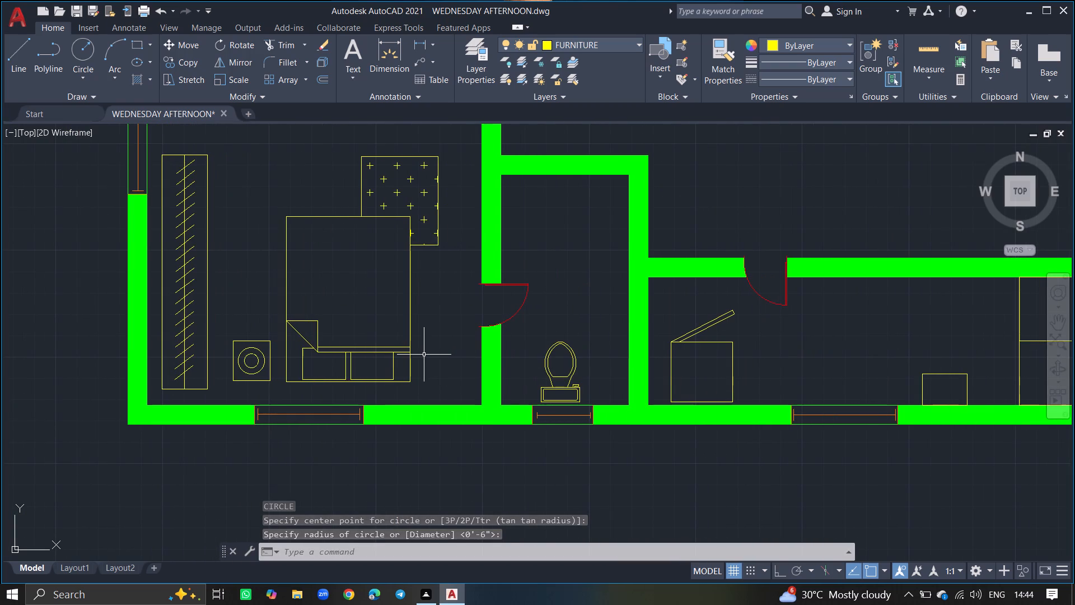
{"action": "type", "text": "REC"}
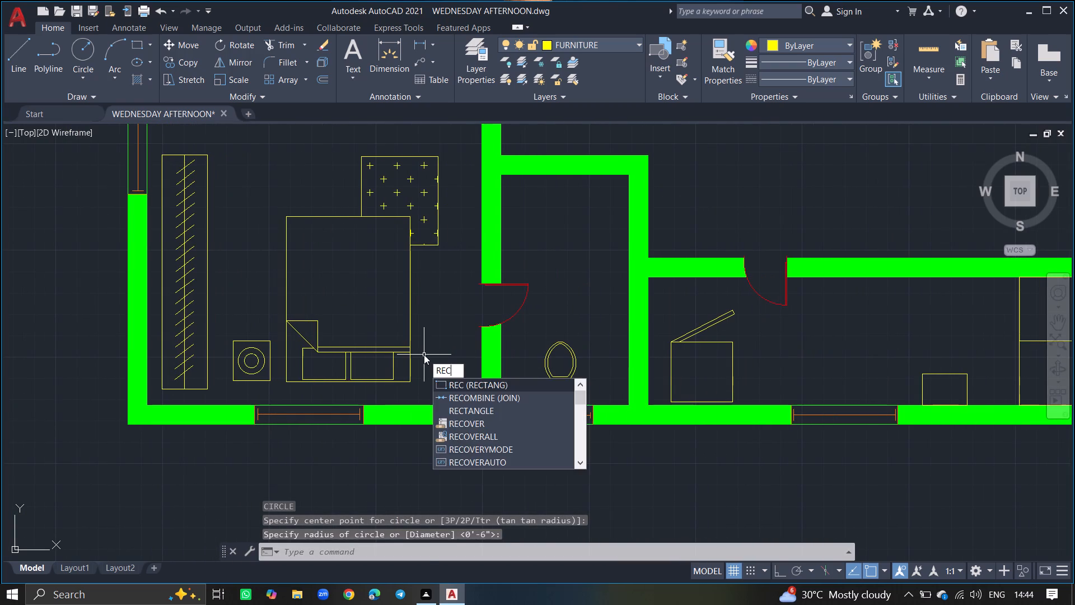
{"action": "key", "text": "Return"}
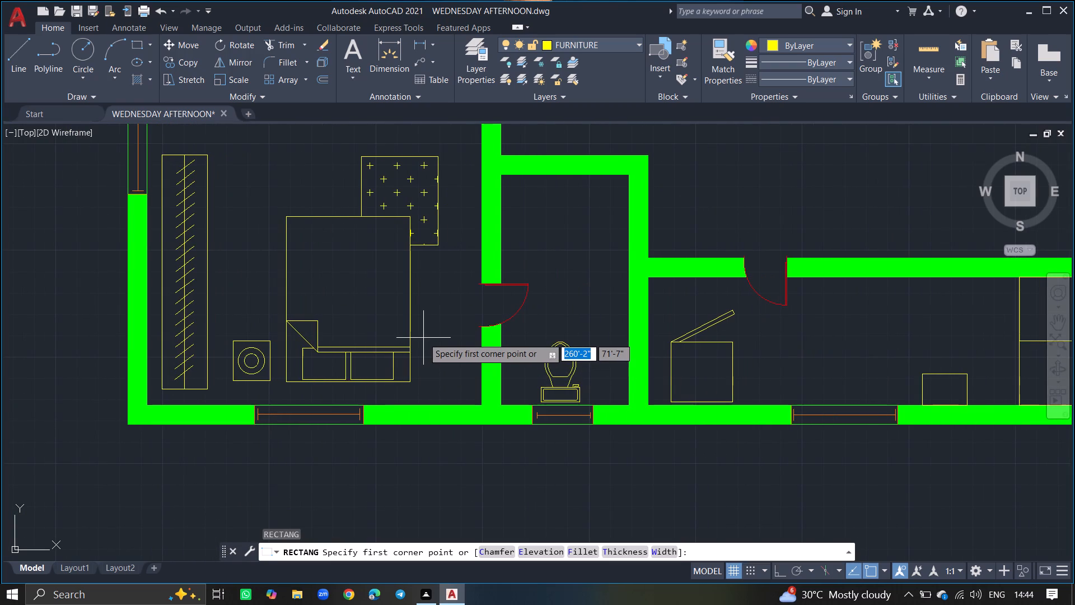
{"action": "left_click", "coordinate": [425, 338]}
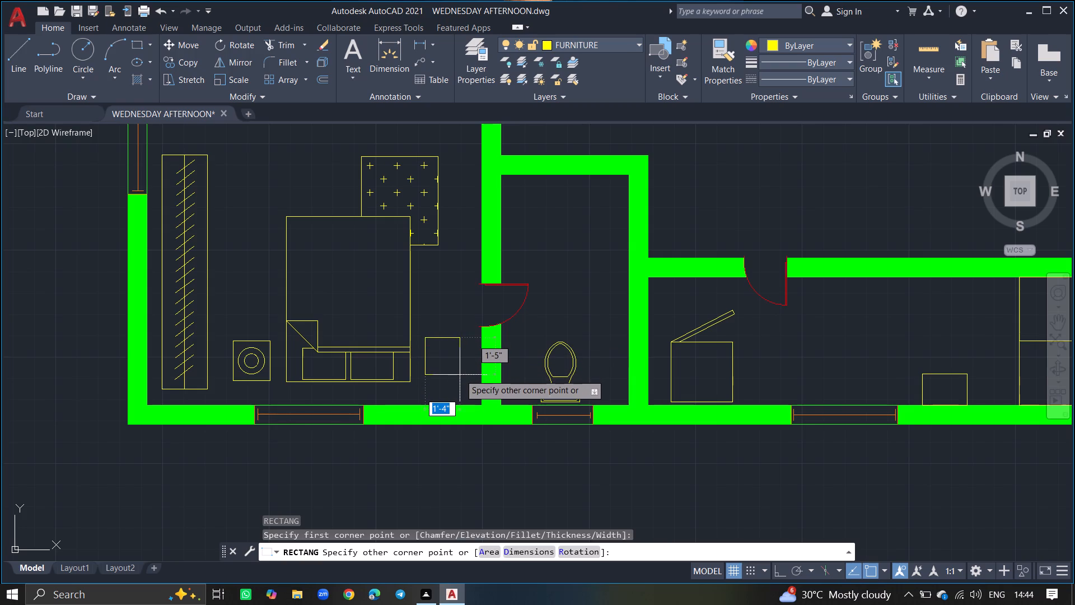
{"action": "left_click_drag", "start_coordinate": [460, 376], "coordinate": [442, 367]}
Draw two concentric circles centred in the bedside table nearest the bathroom wall, the outer one about 5" in radius.
{"action": "scroll", "coordinate": [442, 367], "scroll_direction": "up", "scroll_amount": 2, "text": "ctrl"}
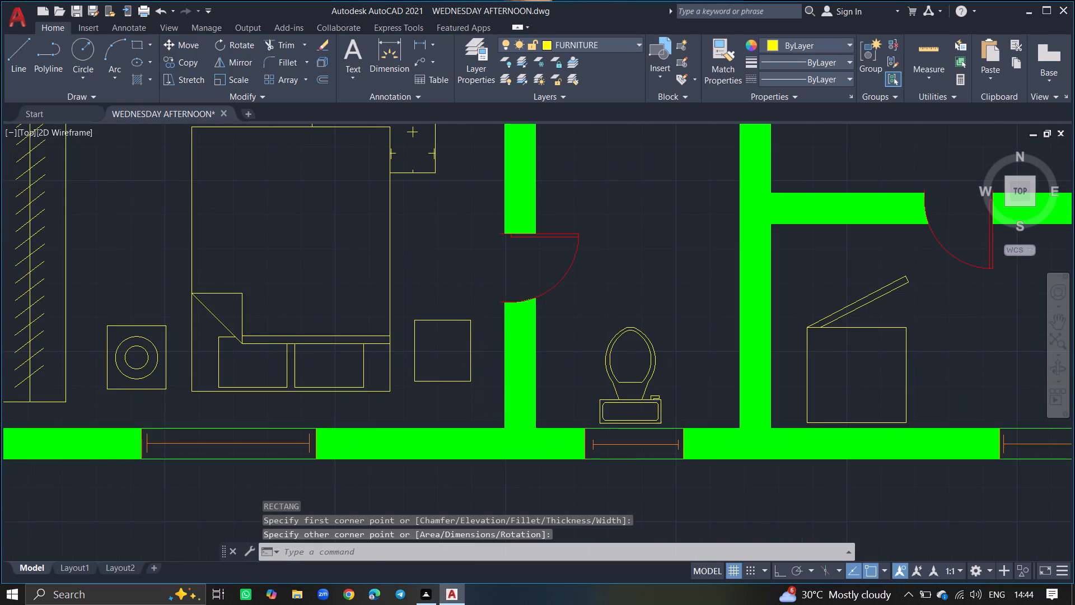
{"action": "key", "text": "c"}
{"action": "key", "text": "Return"}
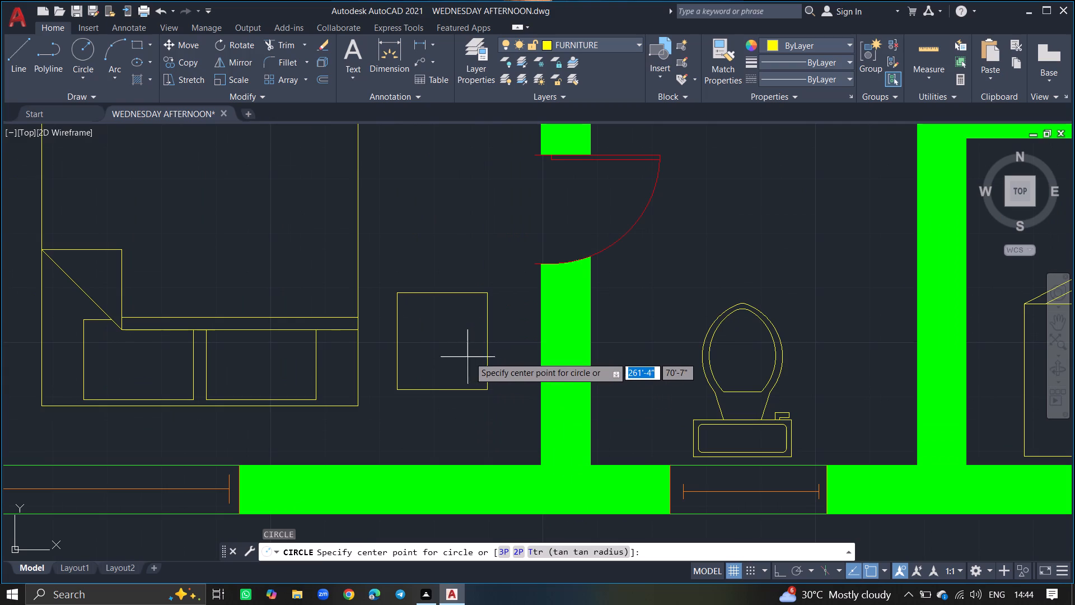
{"action": "left_click_drag", "start_coordinate": [443, 341], "coordinate": [443, 313]}
{"action": "left_click_drag", "start_coordinate": [443, 313], "coordinate": [443, 339]}
{"action": "scroll", "coordinate": [443, 339], "scroll_direction": "up", "scroll_amount": 2, "text": "ctrl"}
{"action": "key", "text": "c"}
{"action": "key", "text": "Return"}
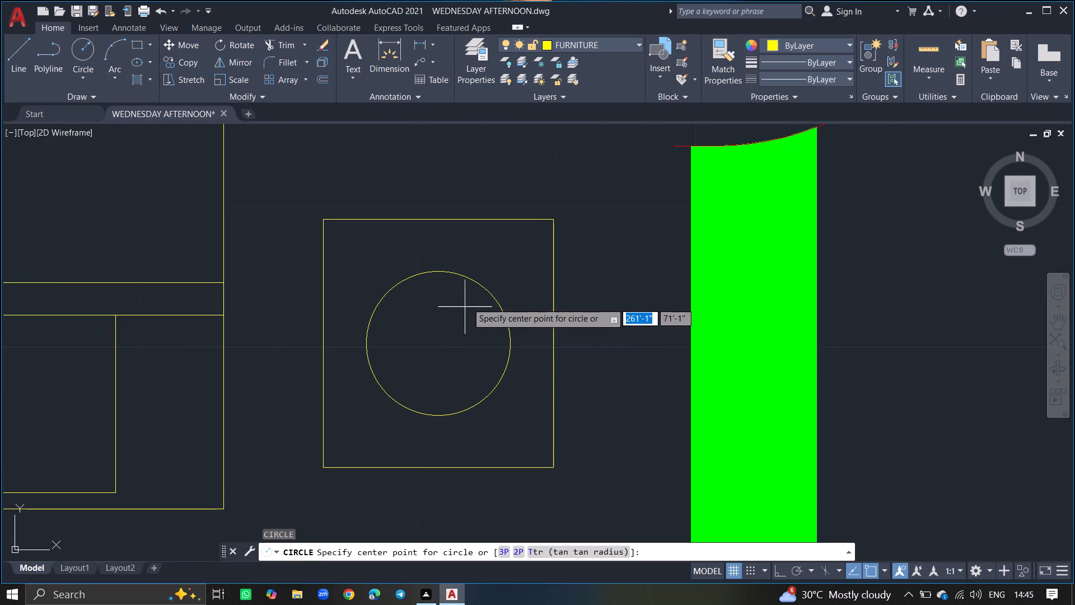
{"action": "left_click", "coordinate": [436, 345]}
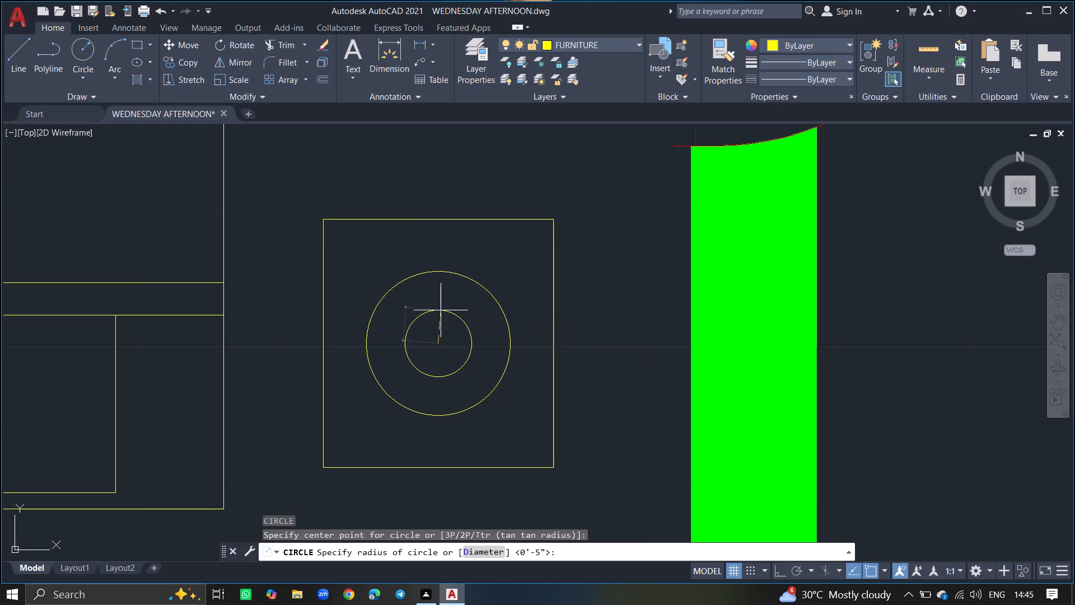
{"action": "left_click", "coordinate": [441, 310]}
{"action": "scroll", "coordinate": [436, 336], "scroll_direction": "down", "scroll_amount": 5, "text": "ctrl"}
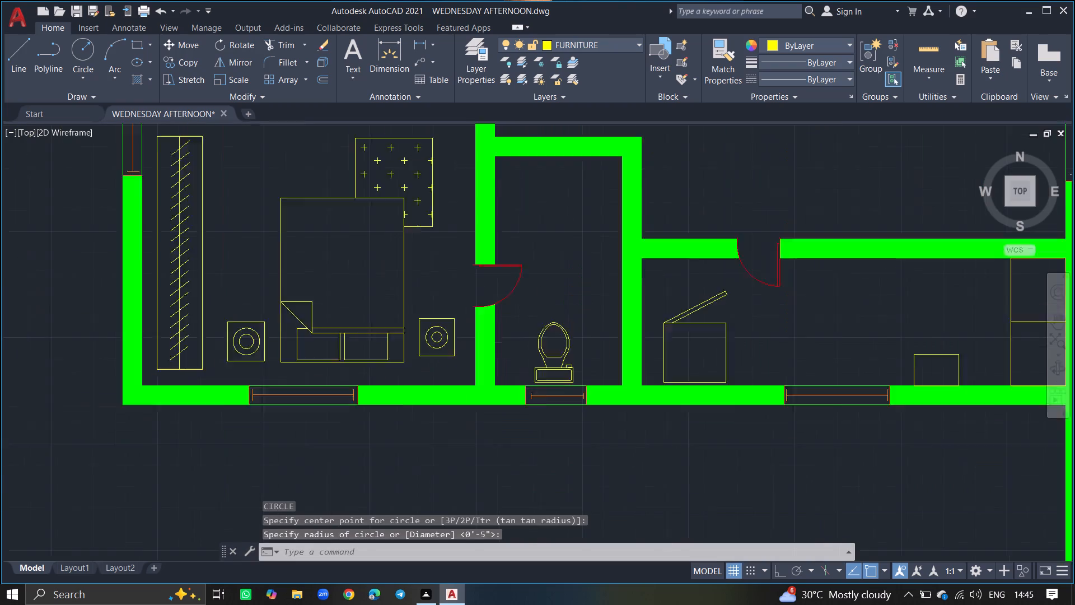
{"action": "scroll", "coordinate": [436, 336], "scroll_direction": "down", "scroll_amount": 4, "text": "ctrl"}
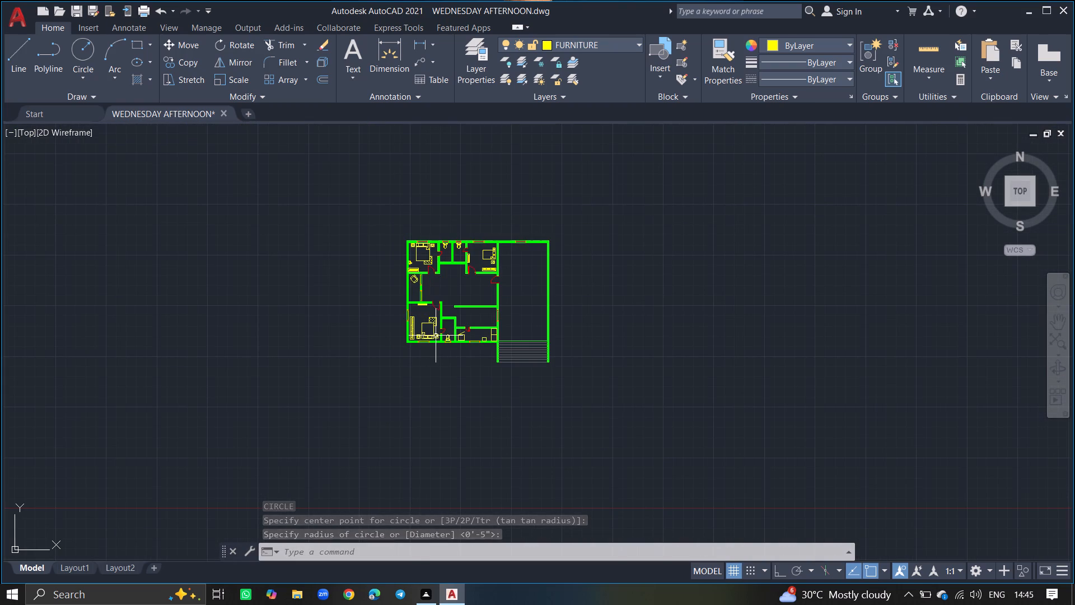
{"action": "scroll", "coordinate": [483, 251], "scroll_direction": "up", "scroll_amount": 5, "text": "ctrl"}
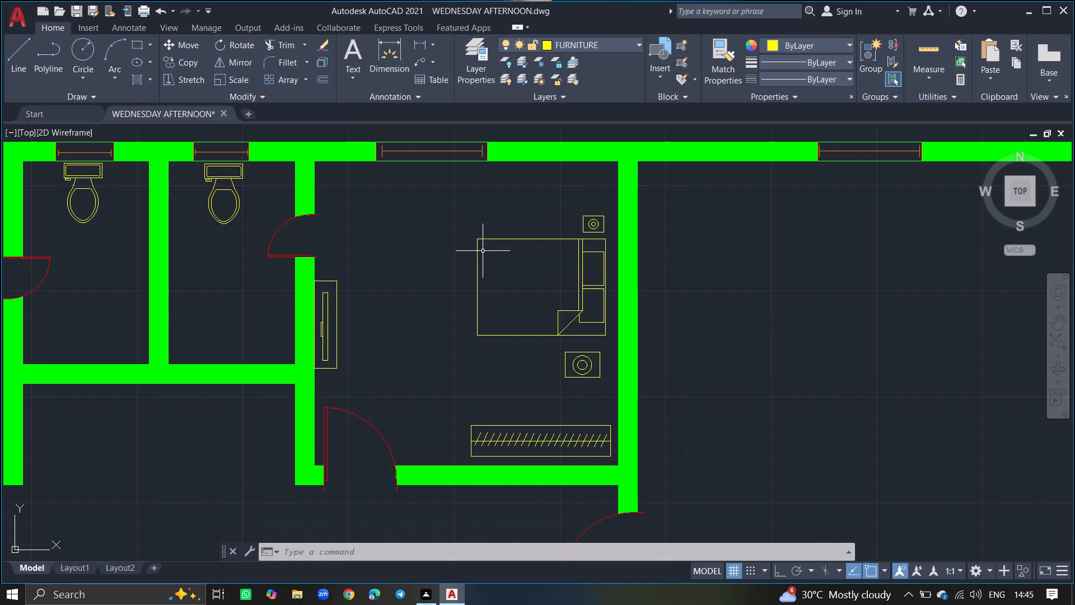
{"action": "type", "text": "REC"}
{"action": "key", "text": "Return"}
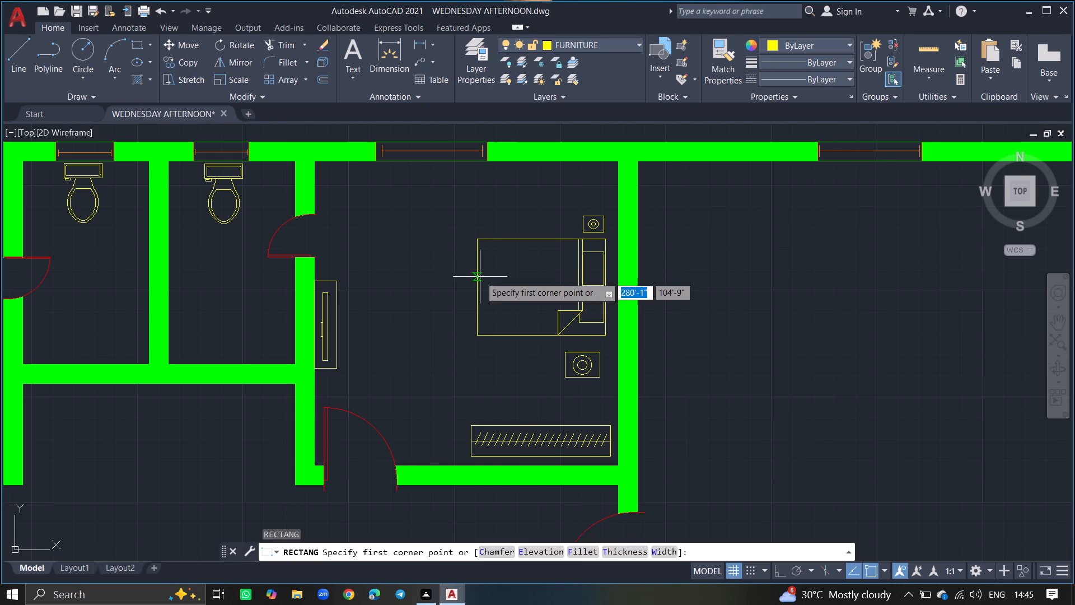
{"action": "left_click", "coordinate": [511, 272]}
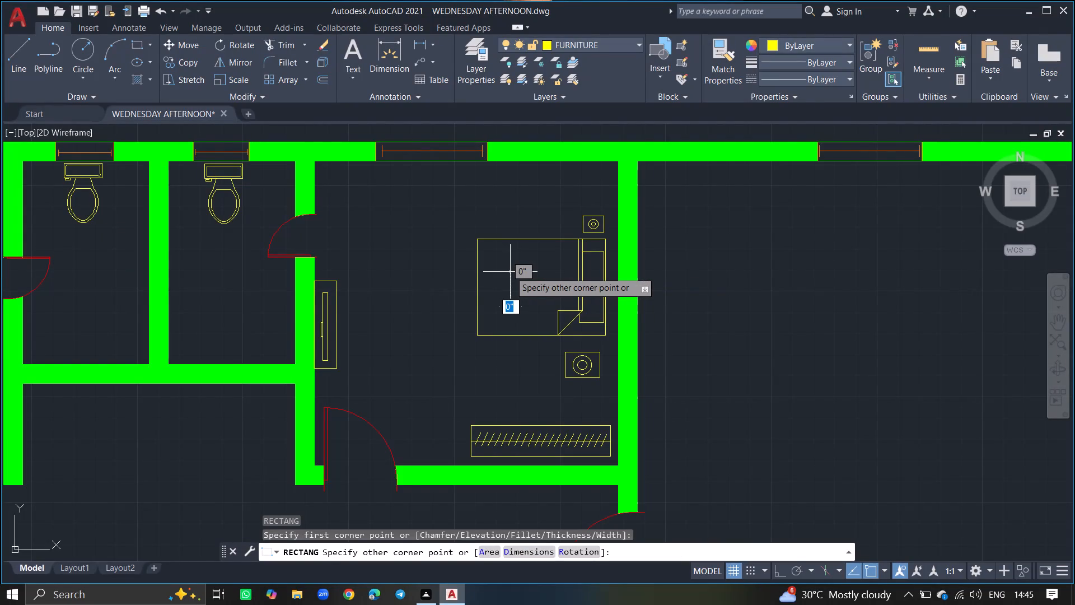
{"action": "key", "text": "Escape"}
Draw a rug rectangle about 2'-8" by 2'-1" overlapping the lower-left corner of the bed in the upper-right bedroom.
{"action": "type", "text": "REC"}
{"action": "key", "text": "Return"}
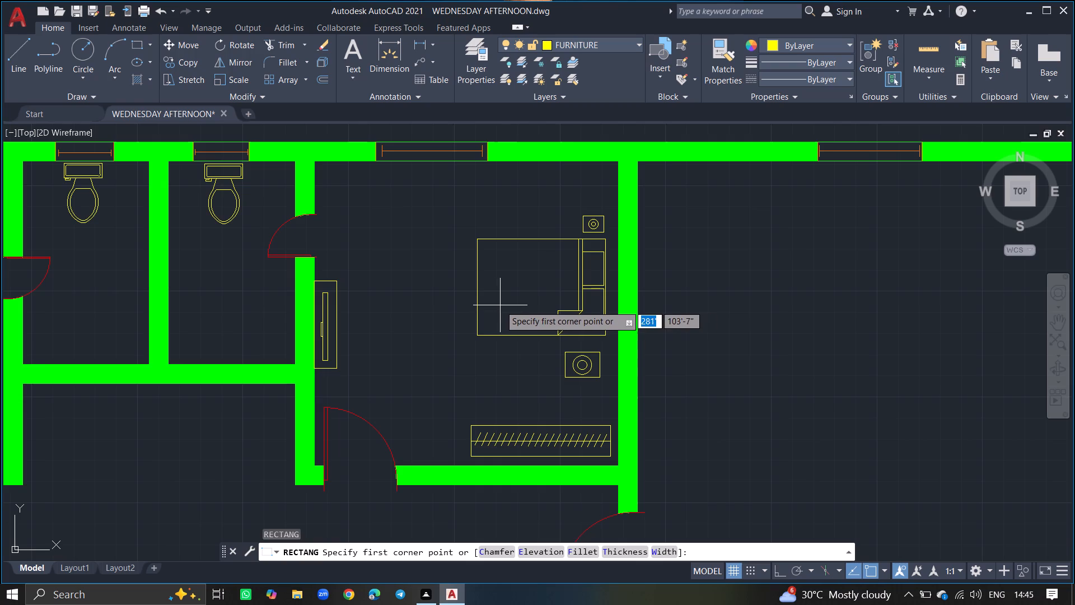
{"action": "left_click_drag", "start_coordinate": [500, 305], "coordinate": [446, 346]}
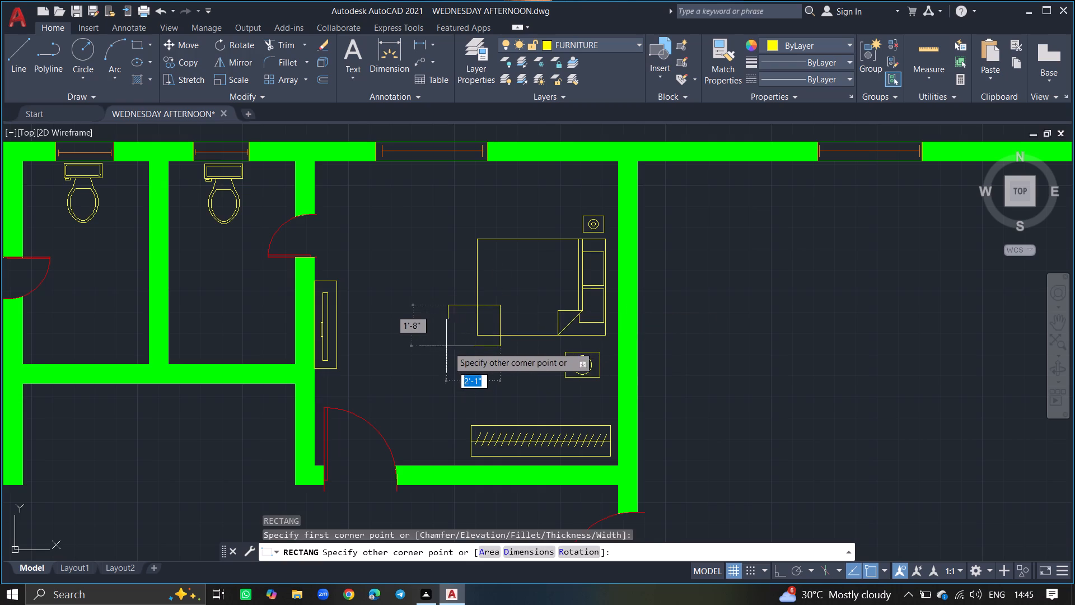
{"action": "left_click_drag", "start_coordinate": [446, 346], "coordinate": [437, 354]}
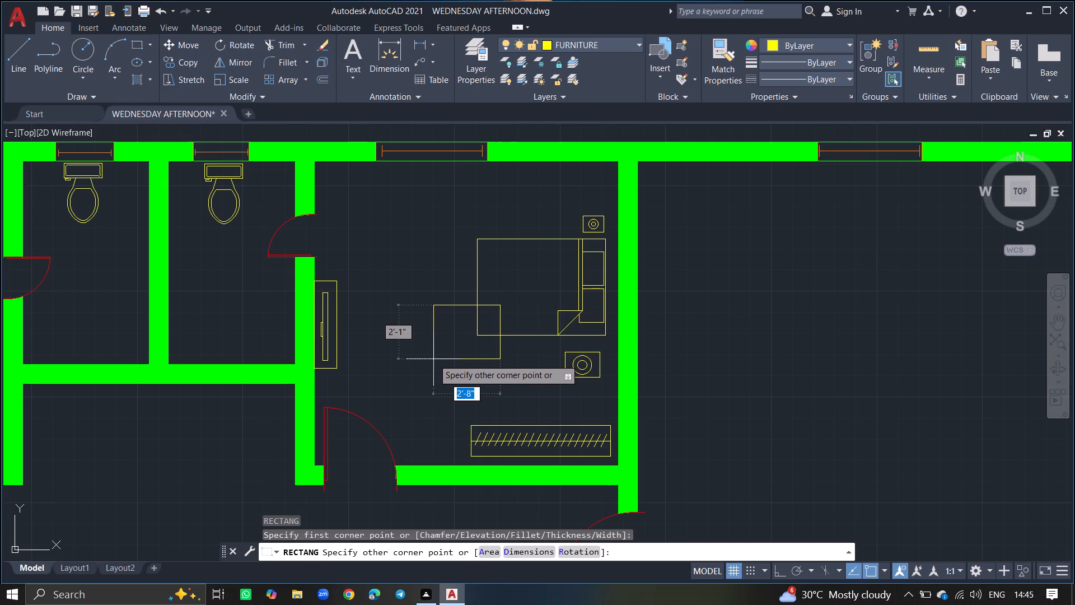
{"action": "left_click", "coordinate": [433, 359]}
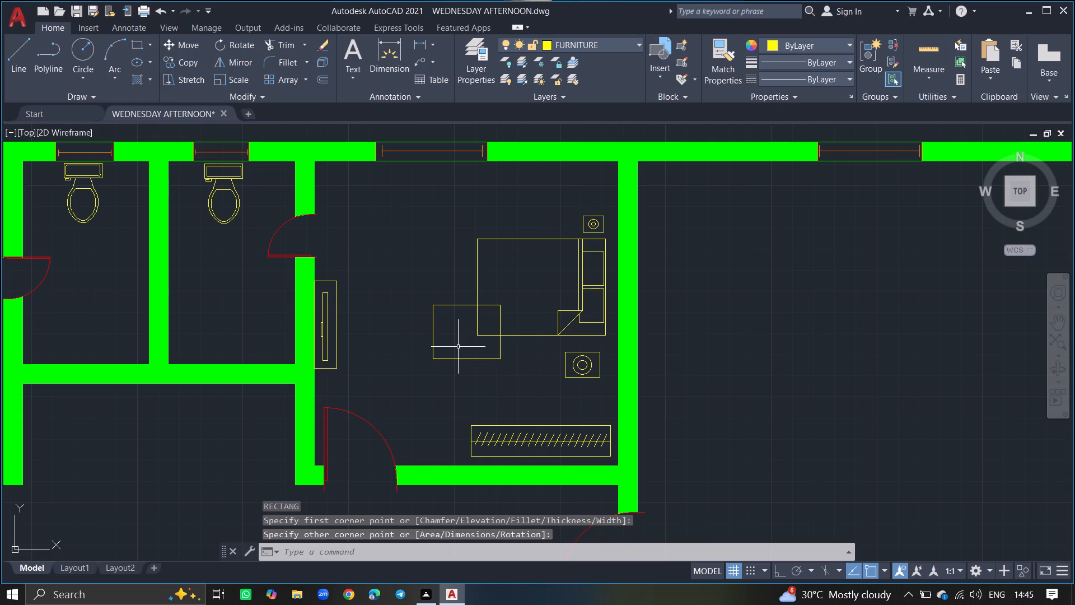
Explode the new rug rectangle and trim away its edges that lie inside the bed.
{"action": "type", "text": "EXP"}
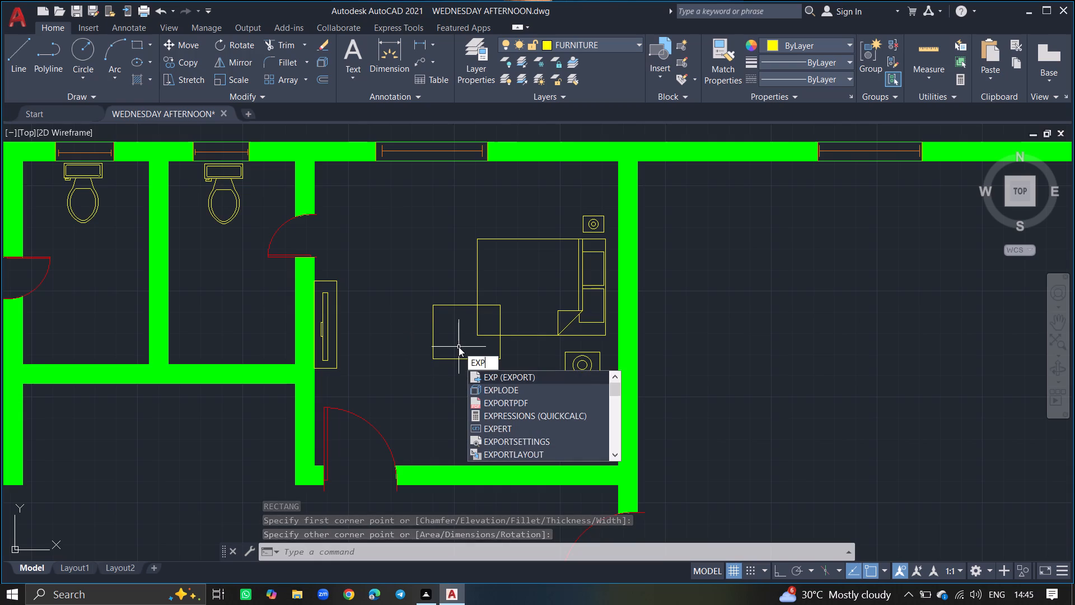
{"action": "left_click", "coordinate": [488, 385]}
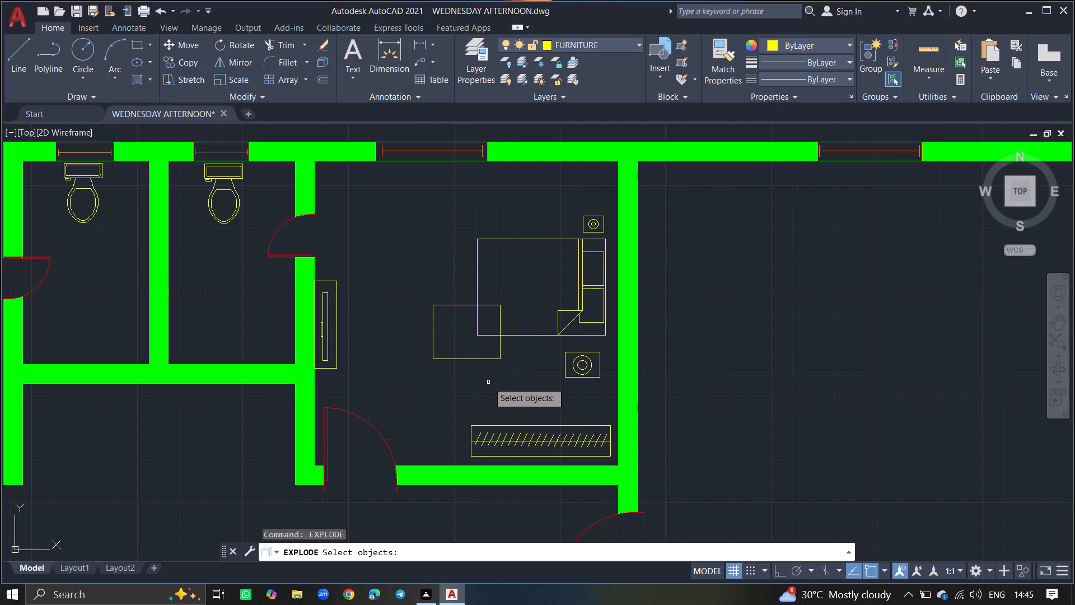
{"action": "left_click", "coordinate": [501, 357]}
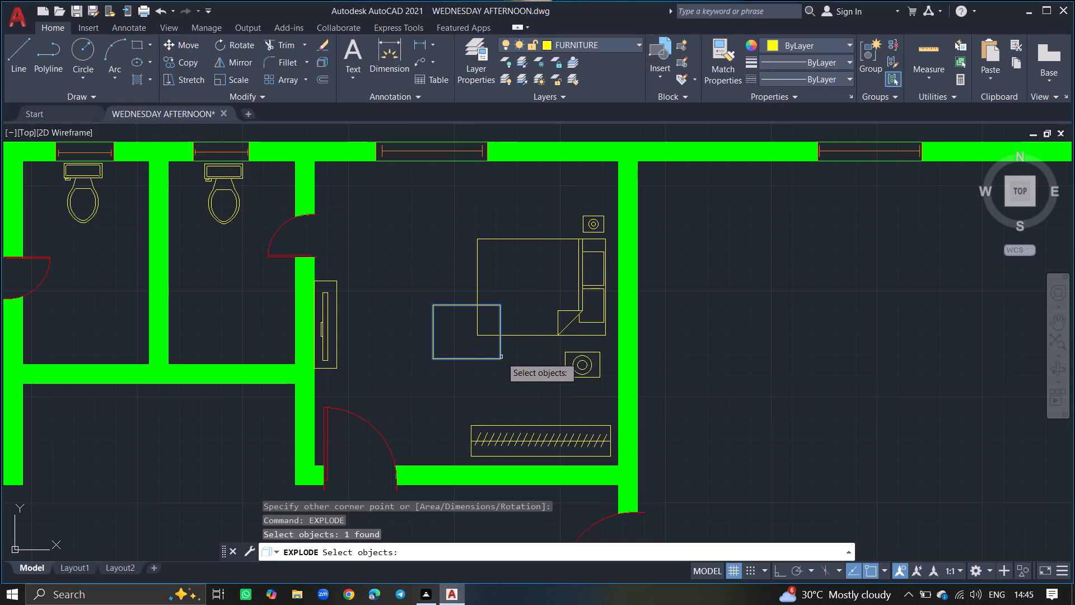
{"action": "key", "text": "Return"}
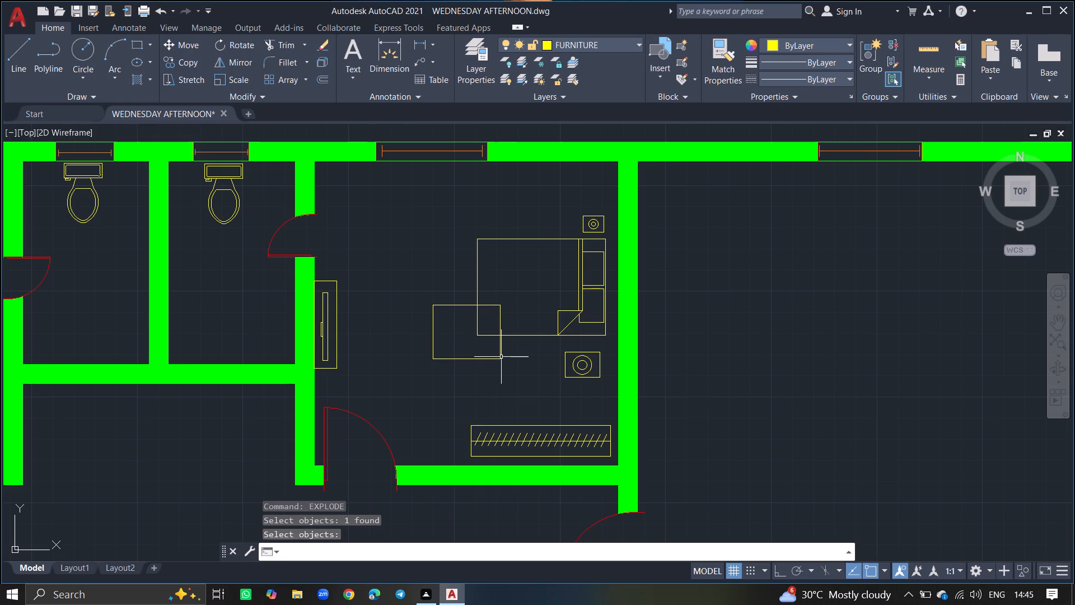
{"action": "type", "text": "TRIM"}
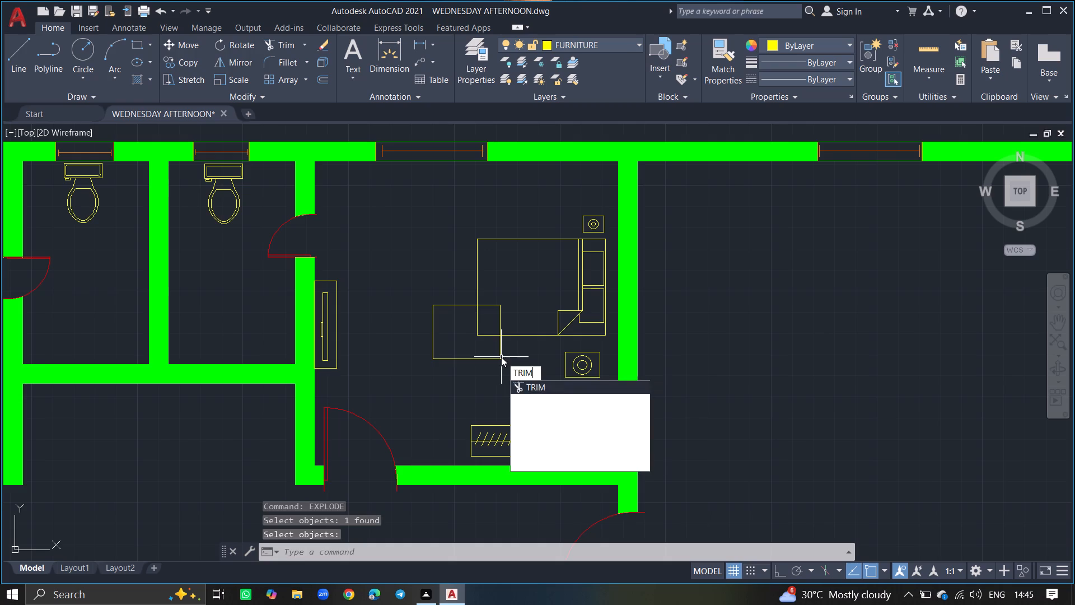
{"action": "key", "text": "Return"}
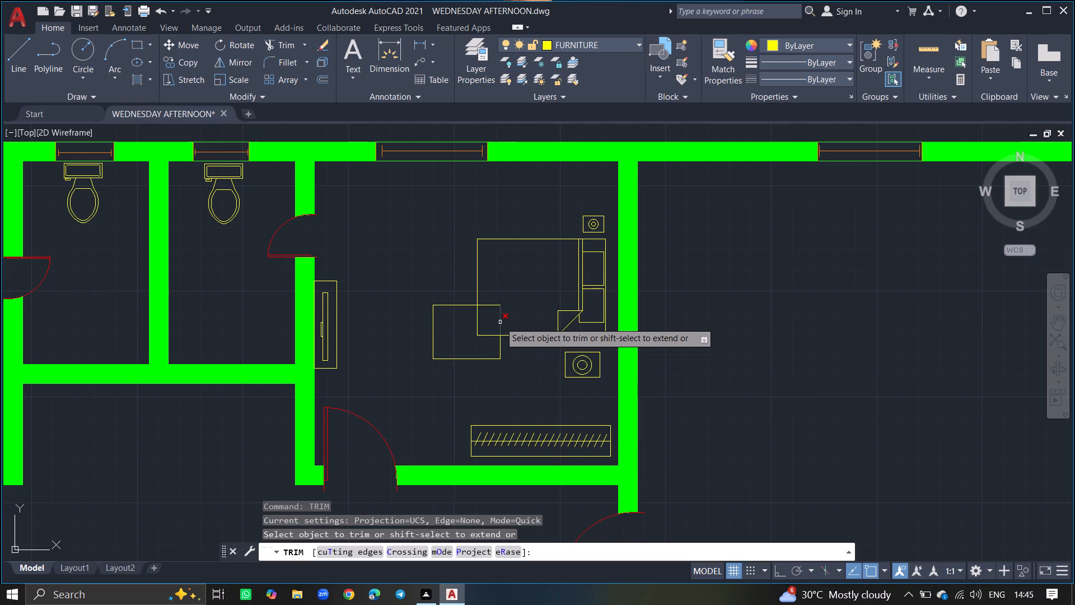
{"action": "left_click", "coordinate": [499, 322]}
{"action": "left_click", "coordinate": [494, 306]}
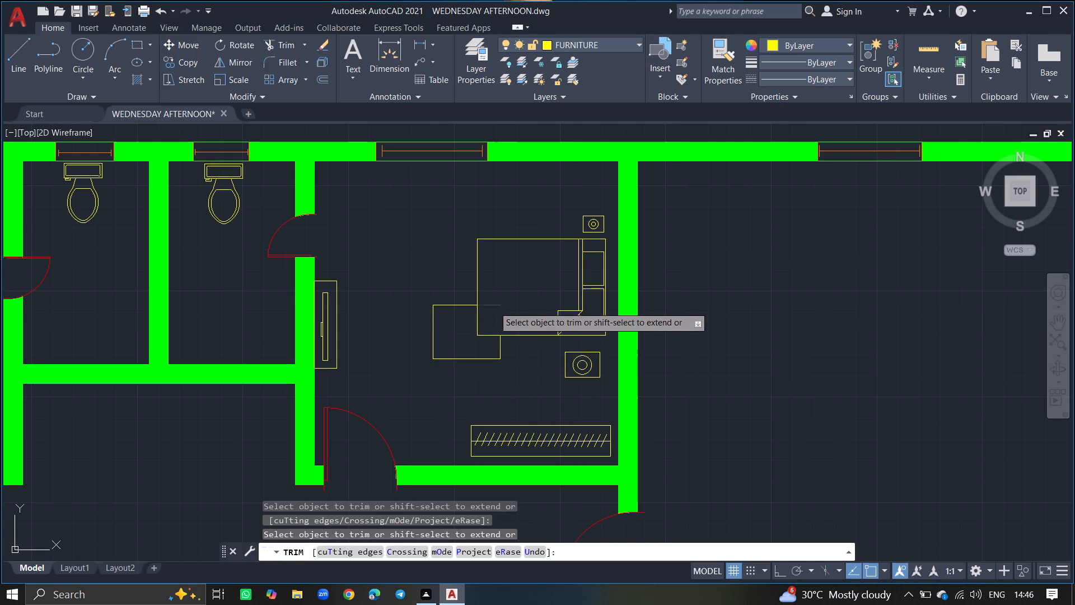
{"action": "key", "text": "Return"}
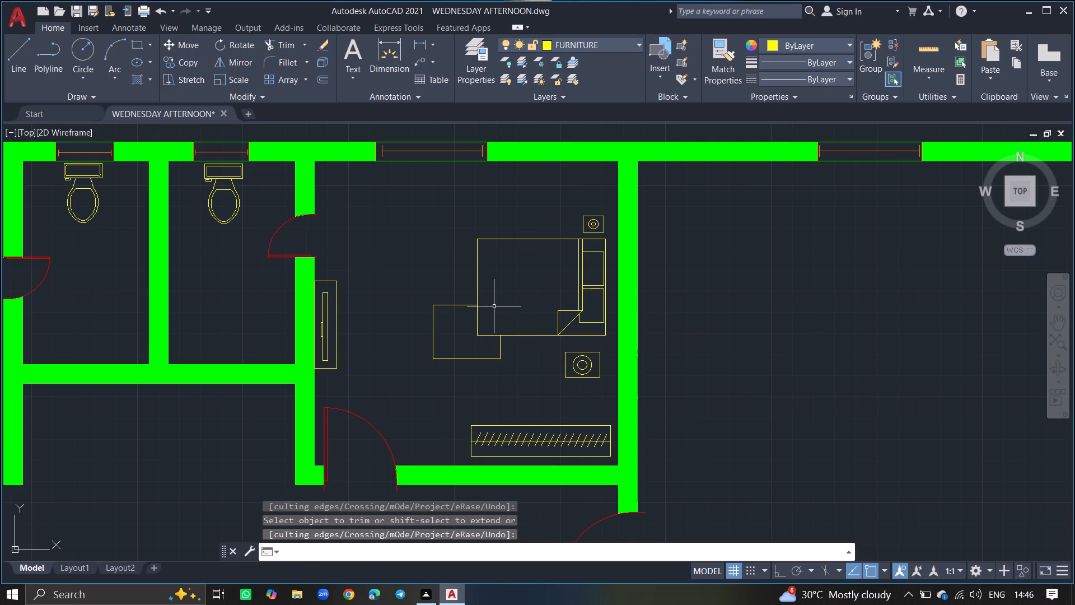
Hatch the part of the rug outside the bed with the CROSS pattern at scale 1.
{"action": "type", "text": "HATCH"}
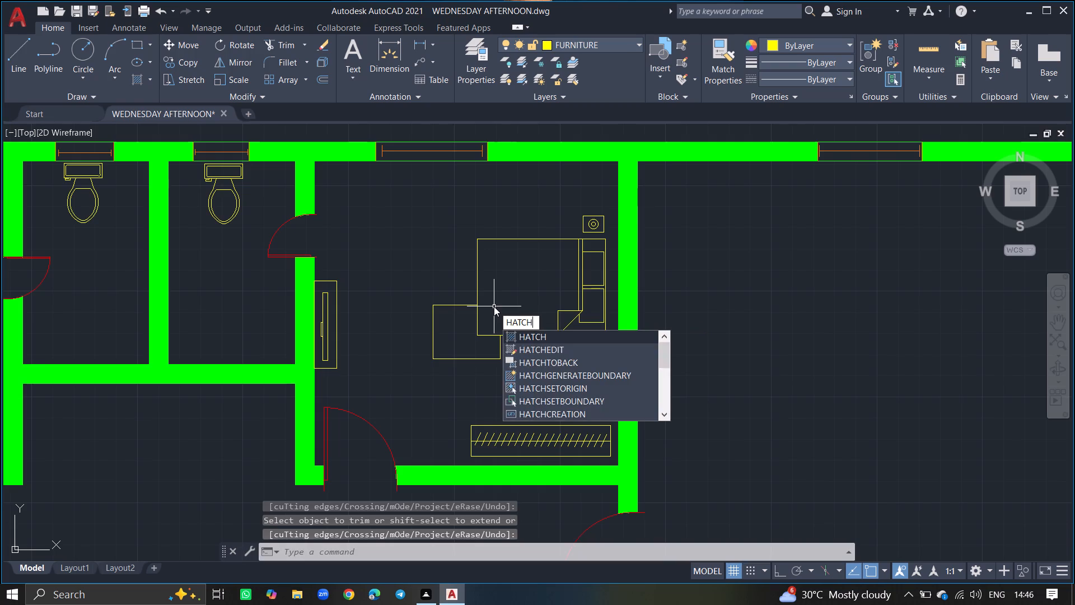
{"action": "key", "text": "Return"}
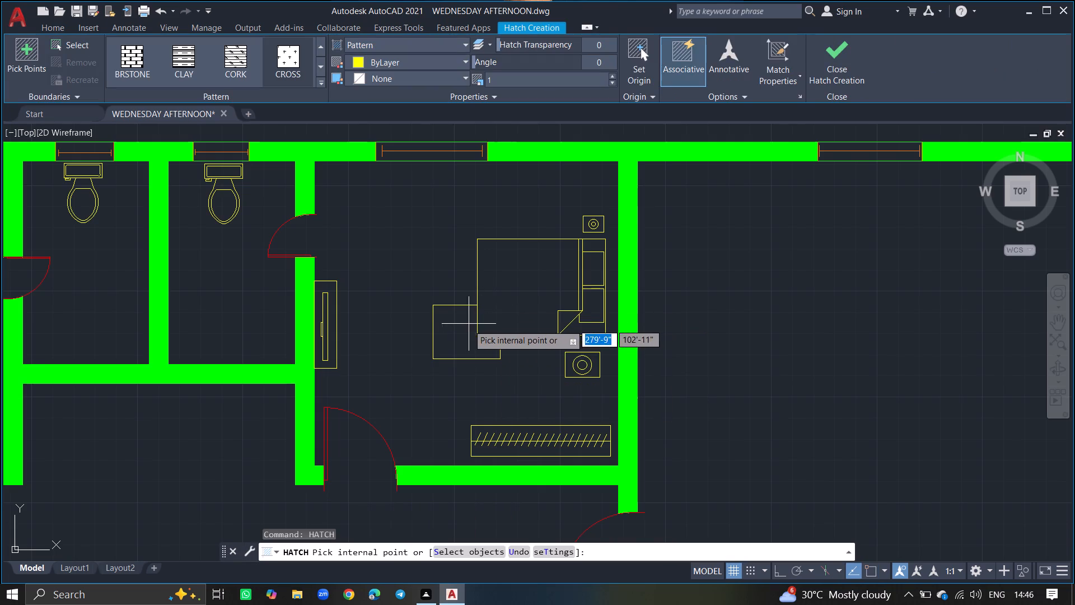
{"action": "left_click", "coordinate": [455, 330]}
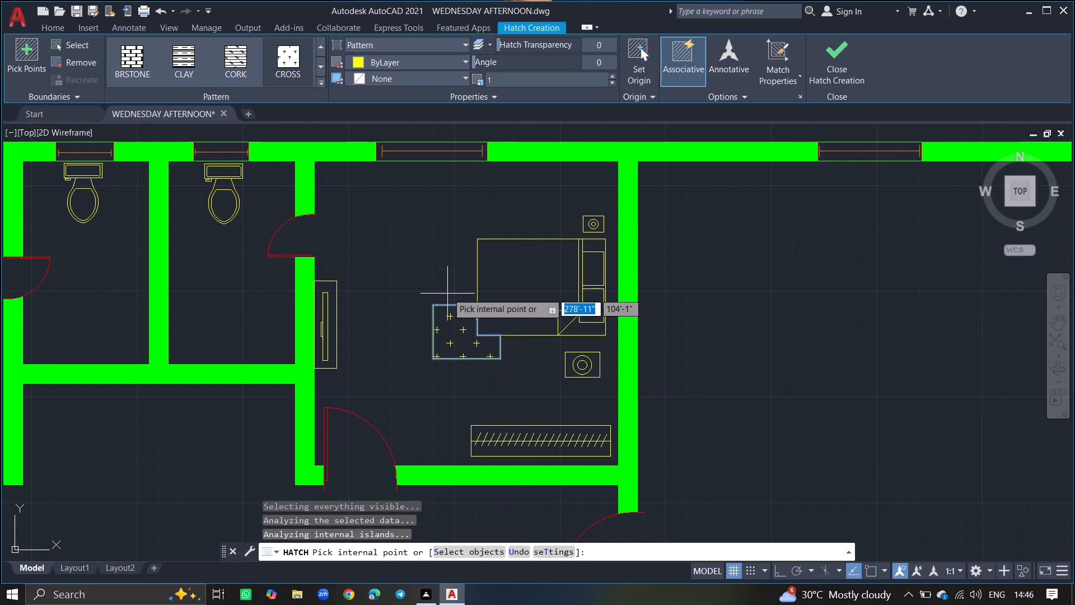
{"action": "key", "text": "Return"}
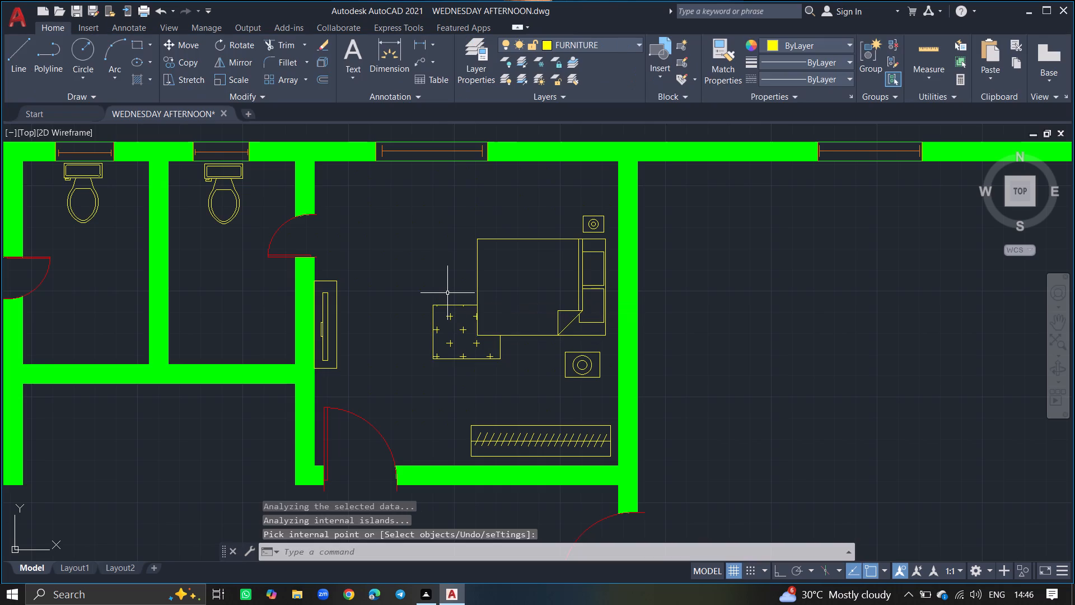
Insert the "Dining Set - 36 x 72 in." block from the DesignCenter into the drawing.
{"action": "scroll", "coordinate": [423, 279], "scroll_direction": "down", "scroll_amount": 3, "text": "ctrl"}
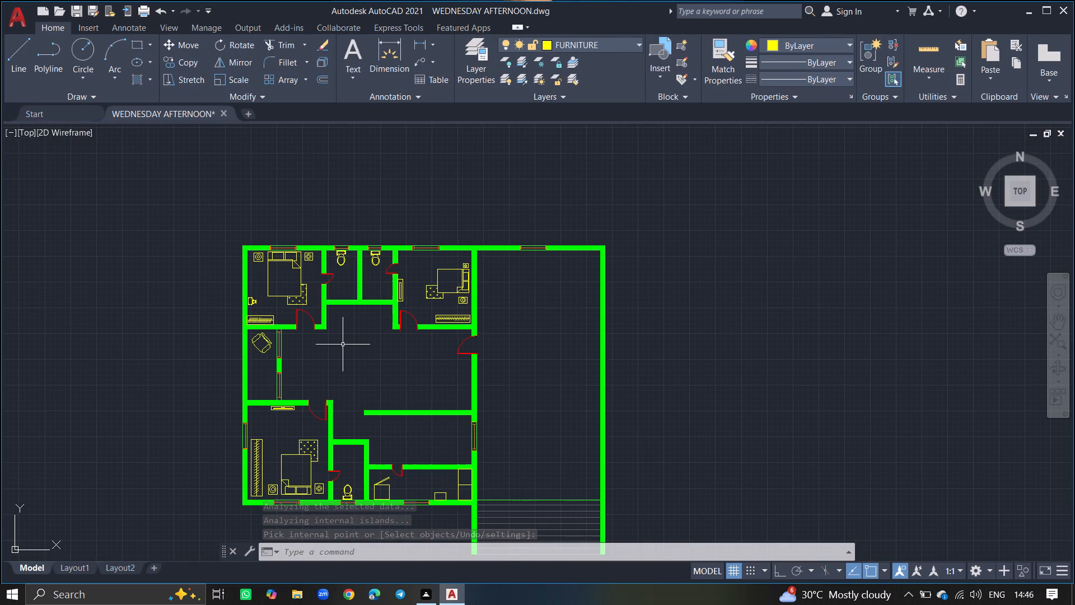
{"action": "key", "text": "ctrl+2"}
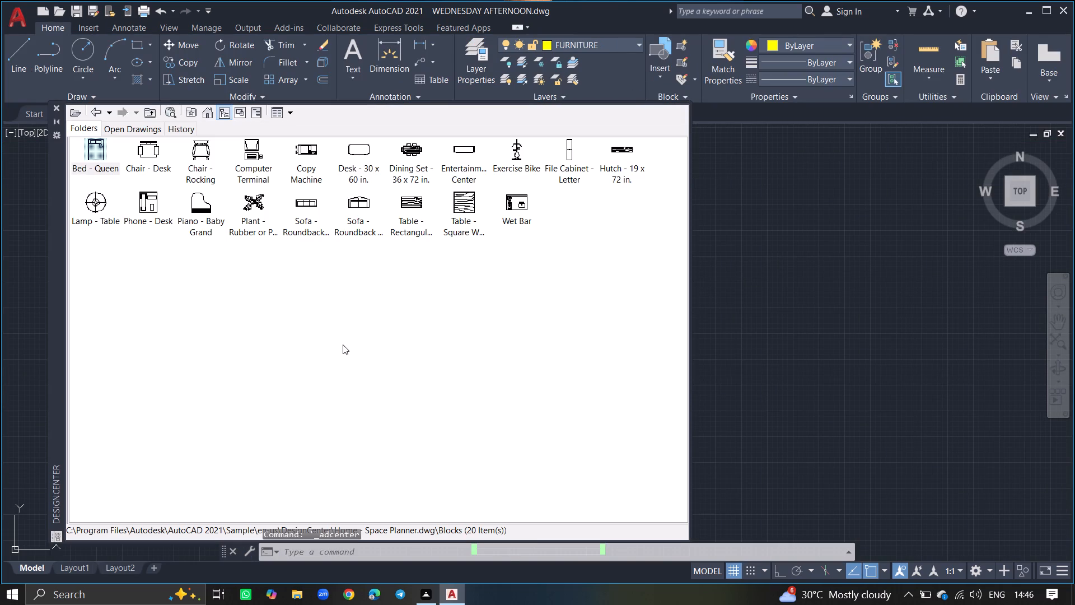
{"action": "left_click", "coordinate": [406, 162]}
{"action": "left_click_drag", "start_coordinate": [406, 162], "coordinate": [736, 229]}
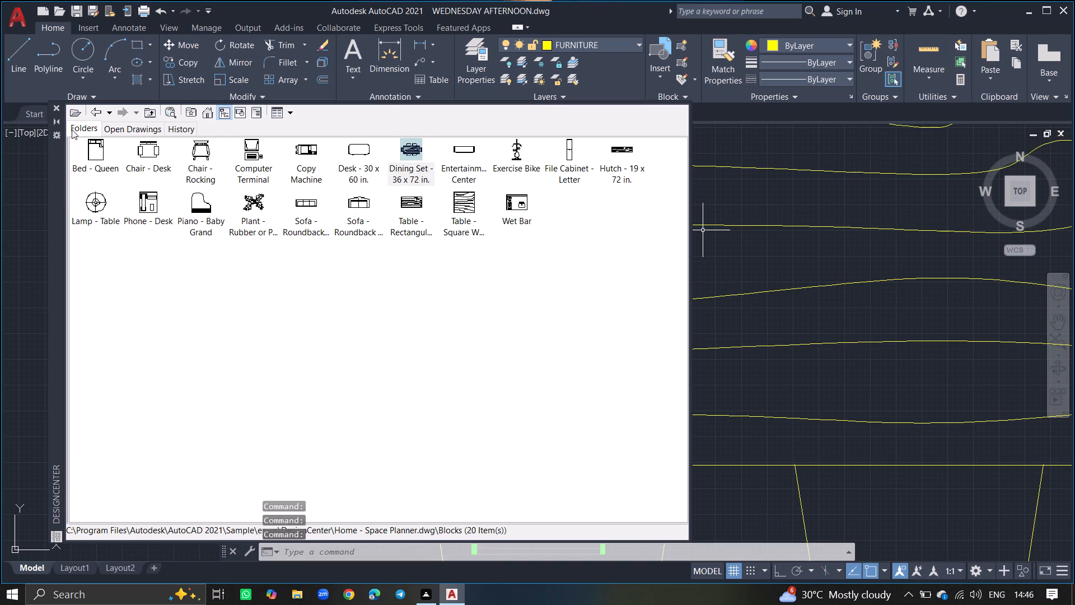
{"action": "left_click", "coordinate": [54, 106]}
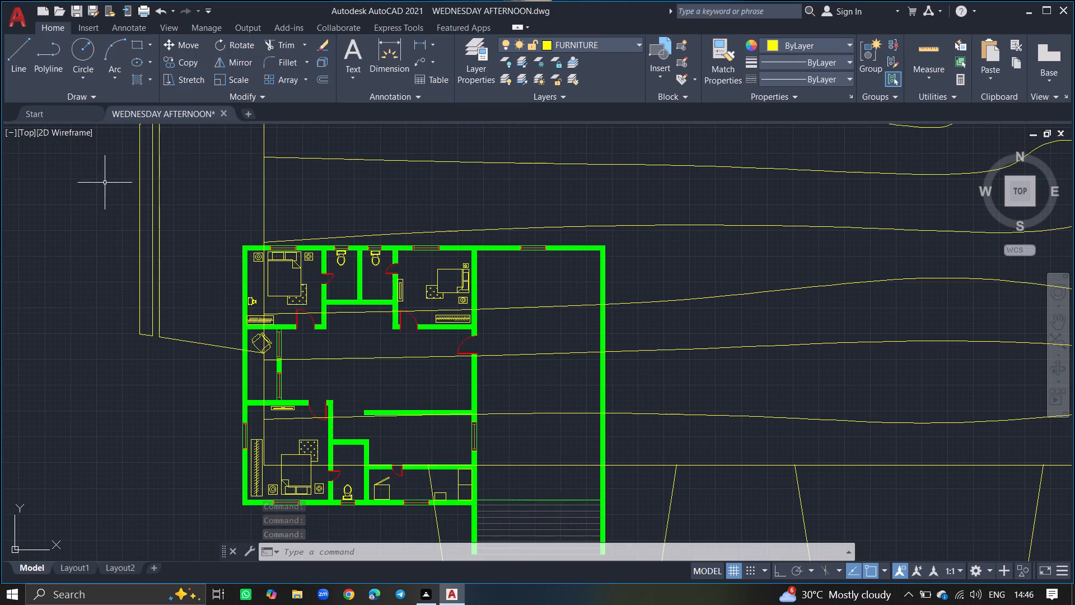
Scale the oversized dining set block down to furniture size in the empty space outside the house's upper-left corner.
{"action": "left_click", "coordinate": [153, 208]}
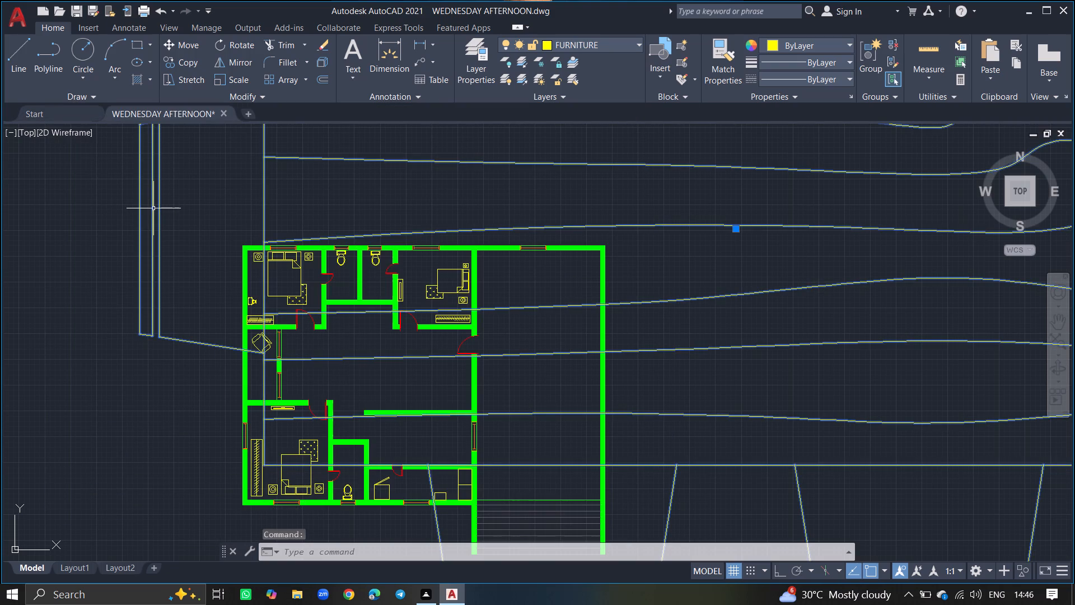
{"action": "type", "text": "SC"}
{"action": "key", "text": "Return"}
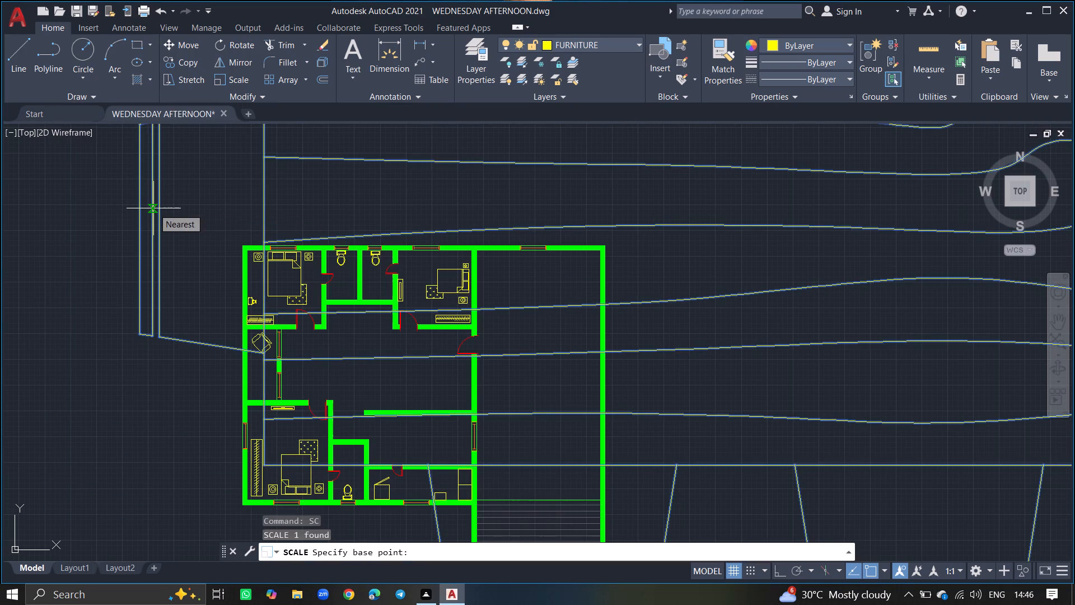
{"action": "left_click", "coordinate": [153, 208]}
{"action": "scroll", "coordinate": [163, 204], "scroll_direction": "up", "scroll_amount": 1, "text": "ctrl"}
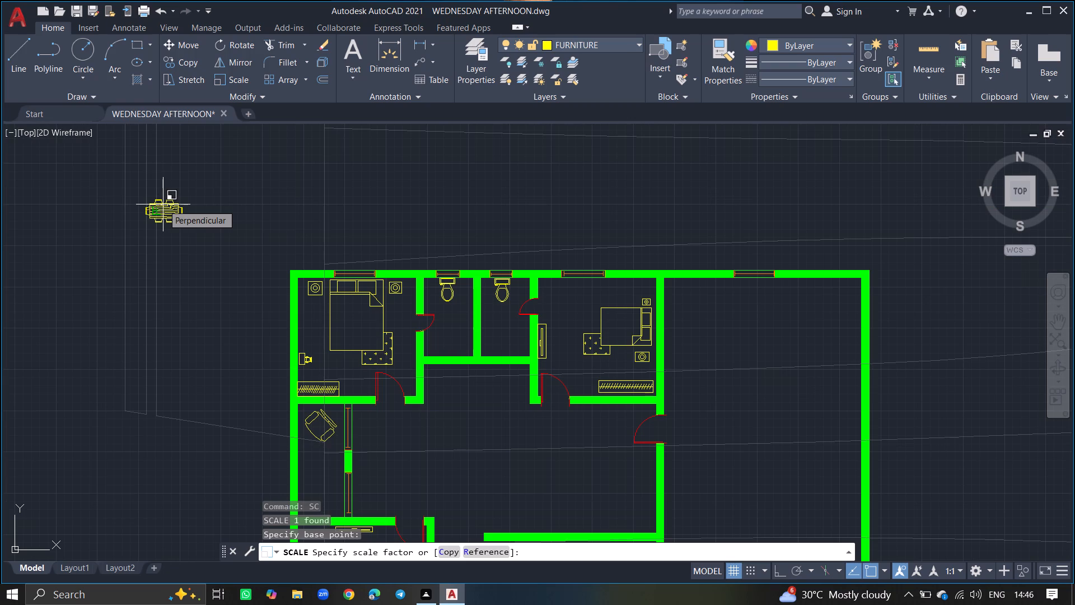
{"action": "left_click", "coordinate": [163, 204]}
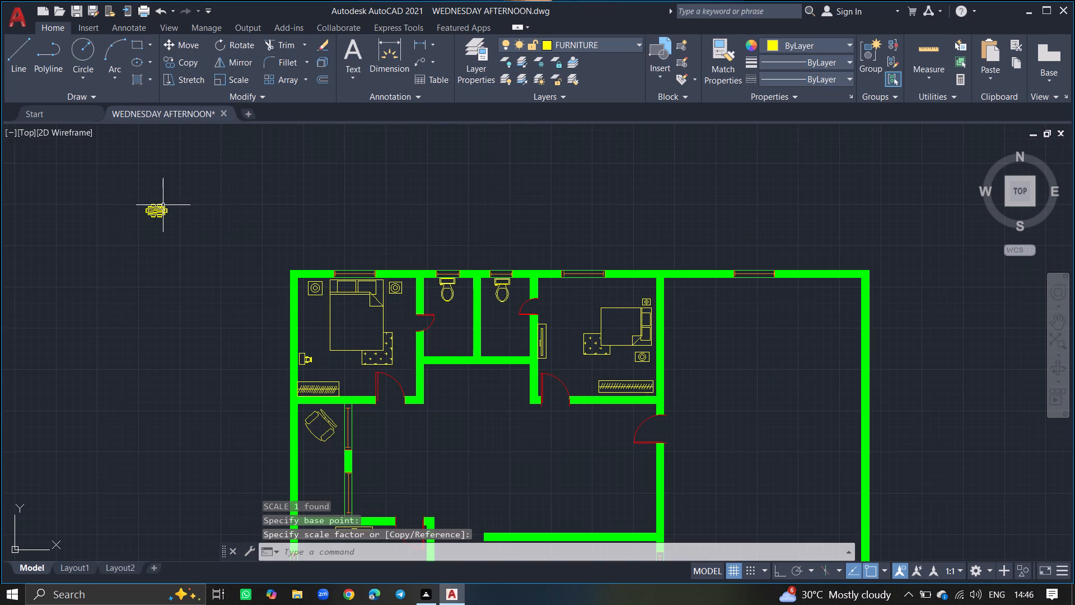
Move the scaled-down dining set from outside the house into the middle of the living area.
{"action": "left_click", "coordinate": [158, 207]}
{"action": "type", "text": "MOVE"}
{"action": "key", "text": "Return"}
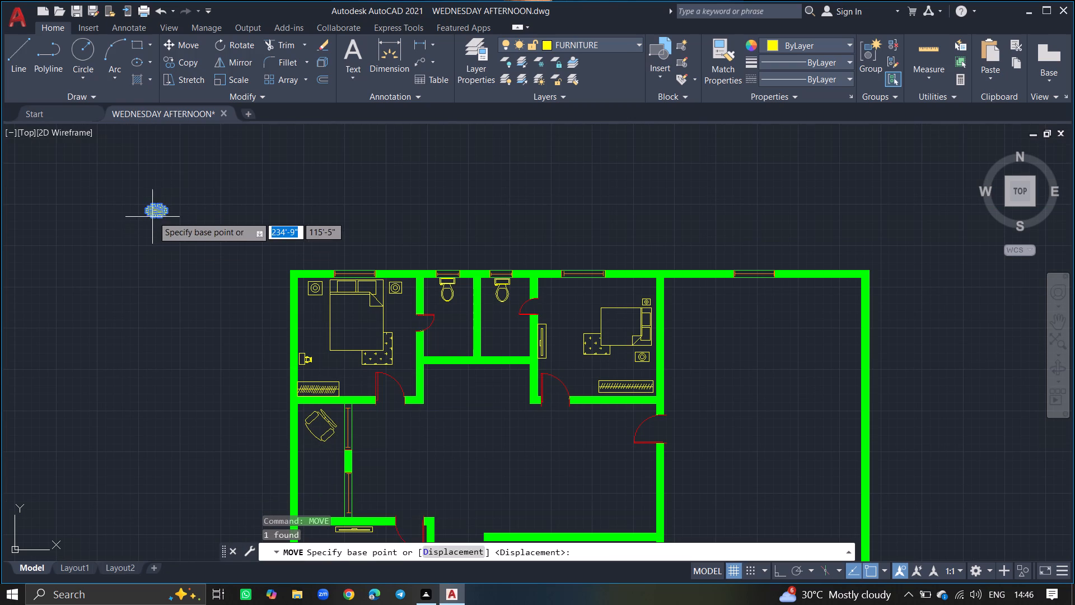
{"action": "left_click", "coordinate": [156, 210]}
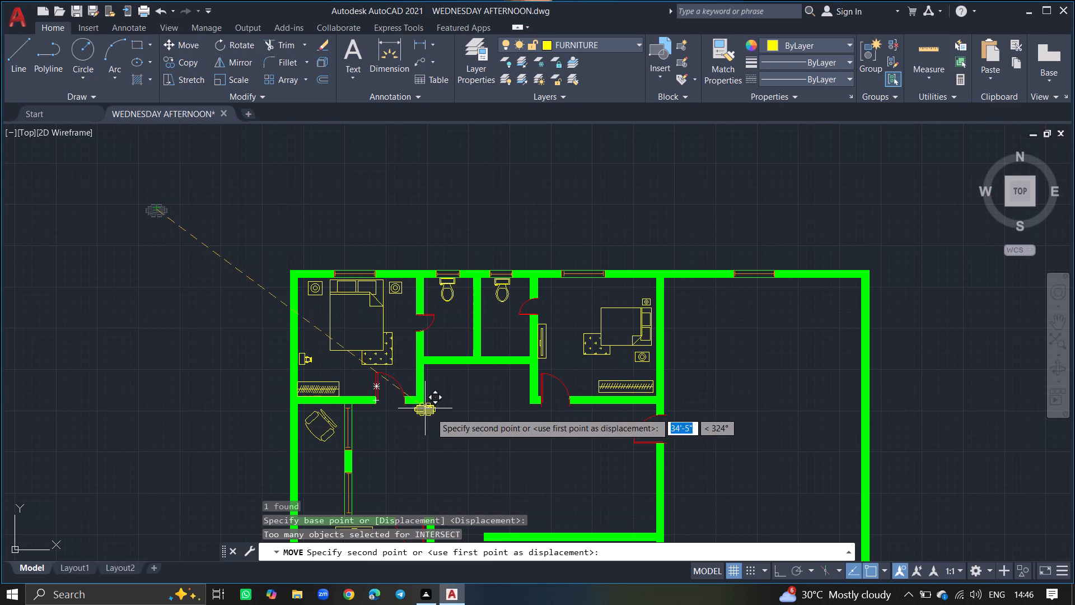
{"action": "scroll", "coordinate": [482, 449], "scroll_direction": "up", "scroll_amount": 5, "text": "ctrl"}
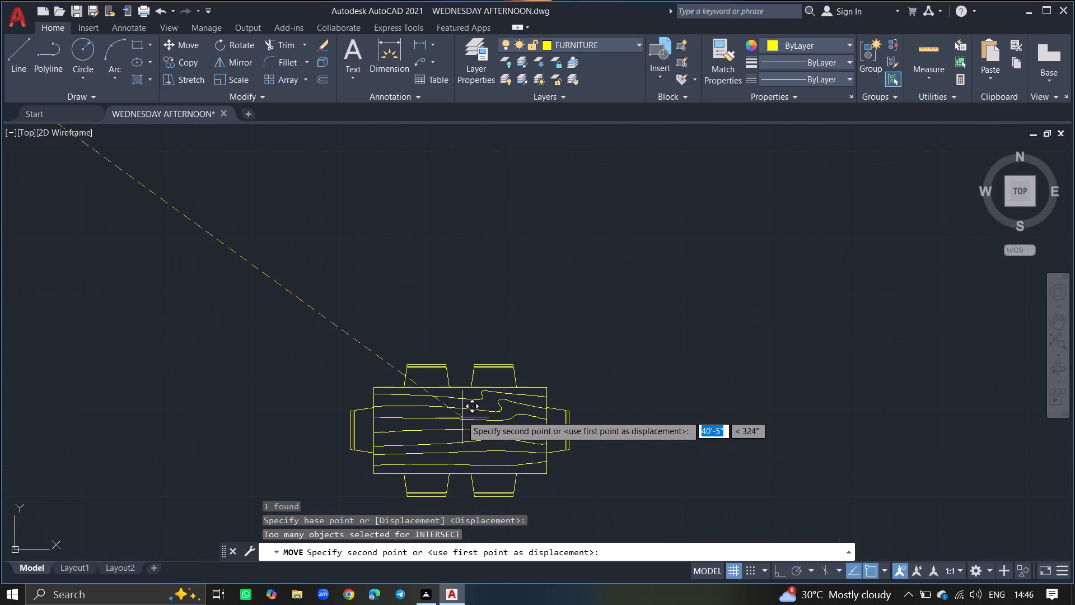
{"action": "scroll", "coordinate": [455, 406], "scroll_direction": "down", "scroll_amount": 2, "text": "ctrl"}
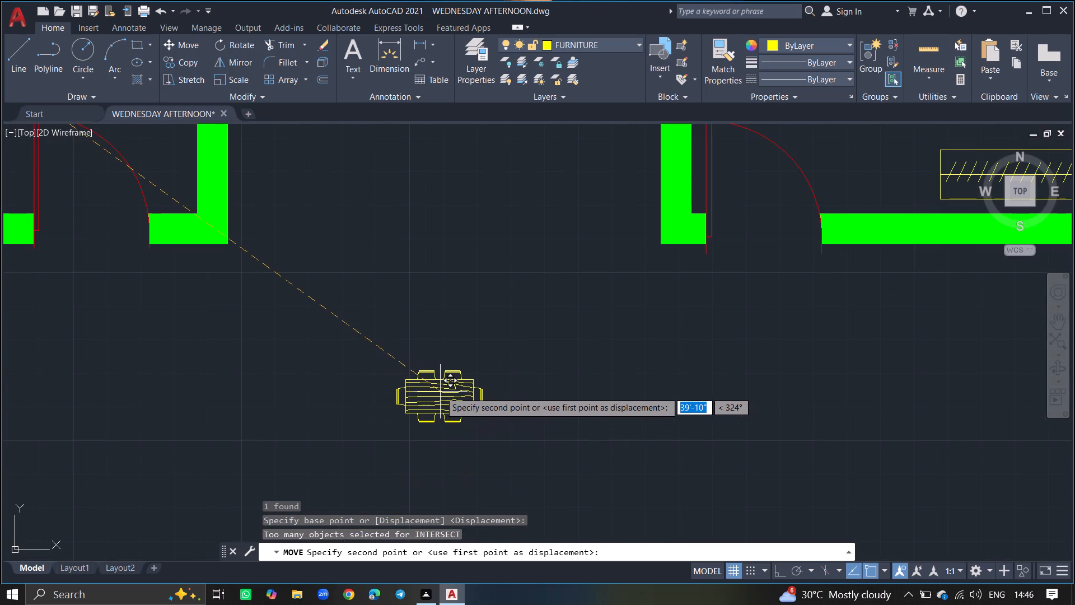
{"action": "left_click", "coordinate": [439, 392]}
{"action": "scroll", "coordinate": [433, 359], "scroll_direction": "down", "scroll_amount": 2, "text": "ctrl"}
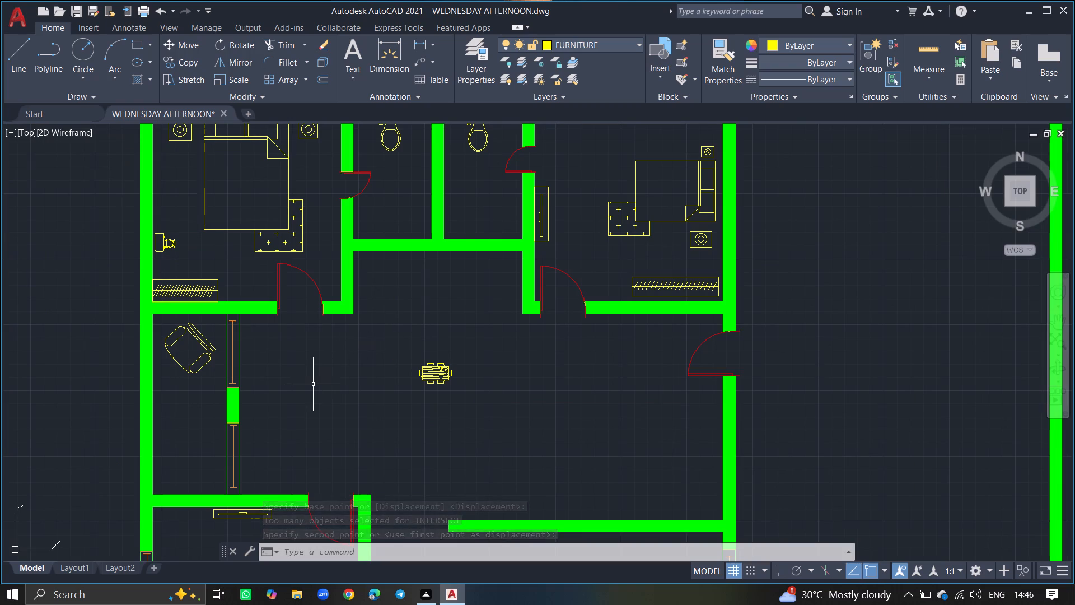
Insert the "Sofa - Roundback 7 ft." block from the DesignCenter into the drawing.
{"action": "key", "text": "ctrl+2"}
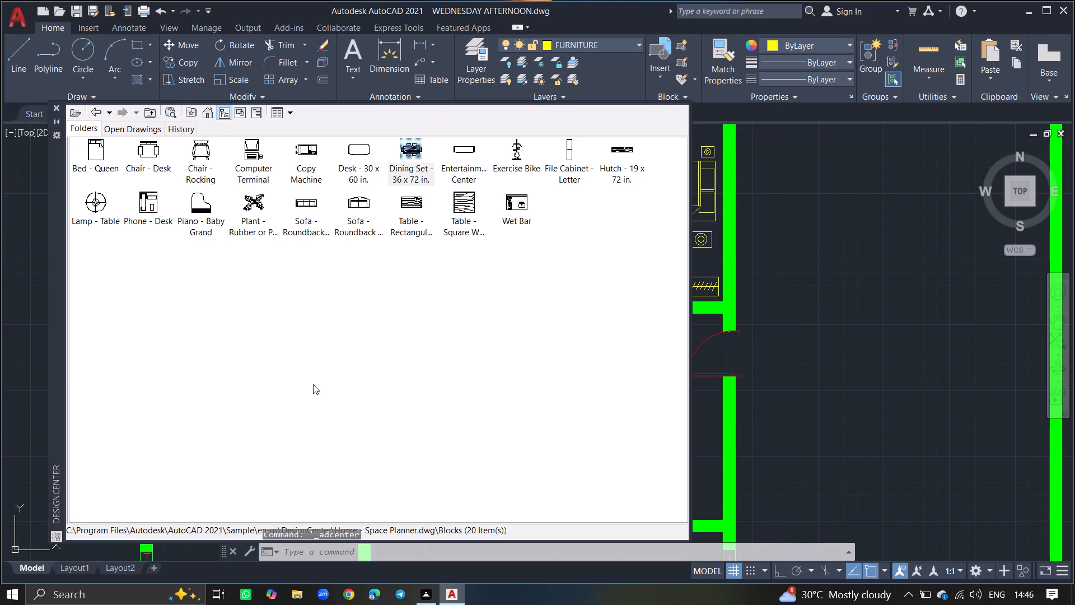
{"action": "left_click", "coordinate": [307, 211]}
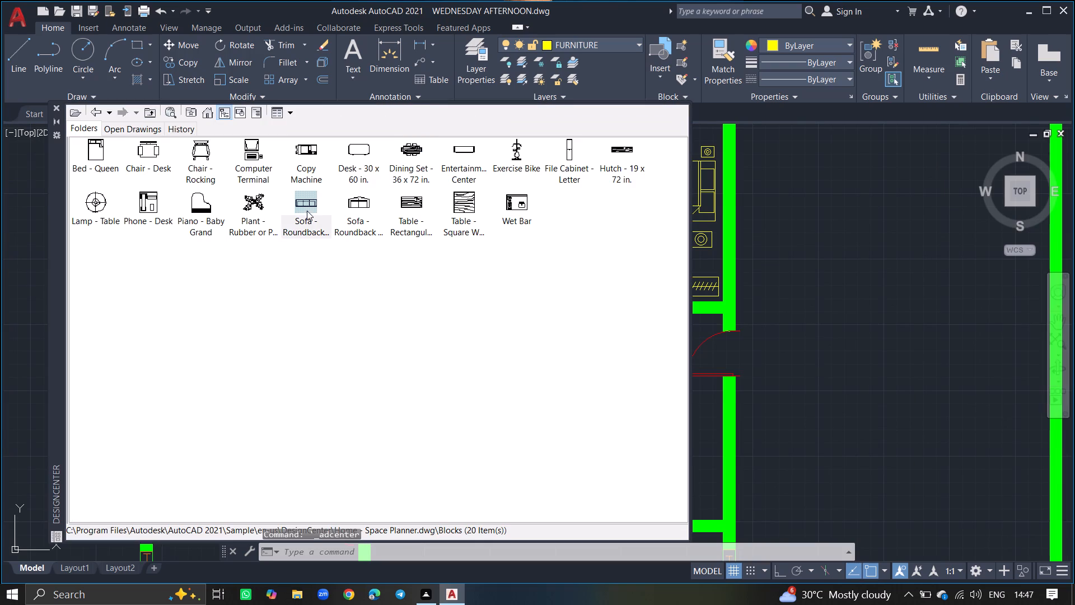
{"action": "left_click_drag", "start_coordinate": [307, 211], "coordinate": [771, 276]}
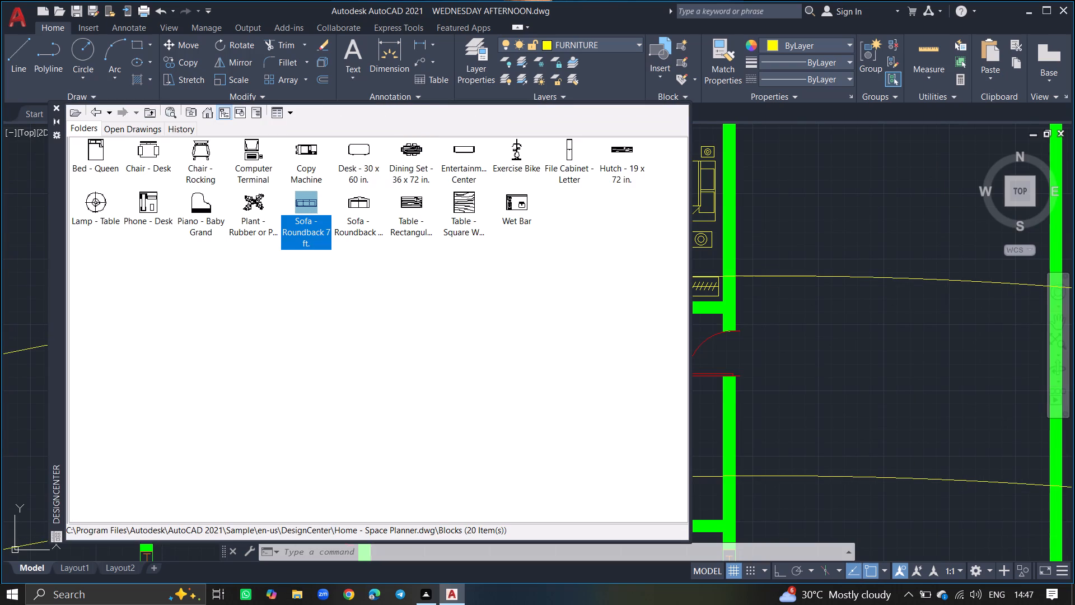
{"action": "left_click_drag", "start_coordinate": [771, 276], "coordinate": [772, 276]}
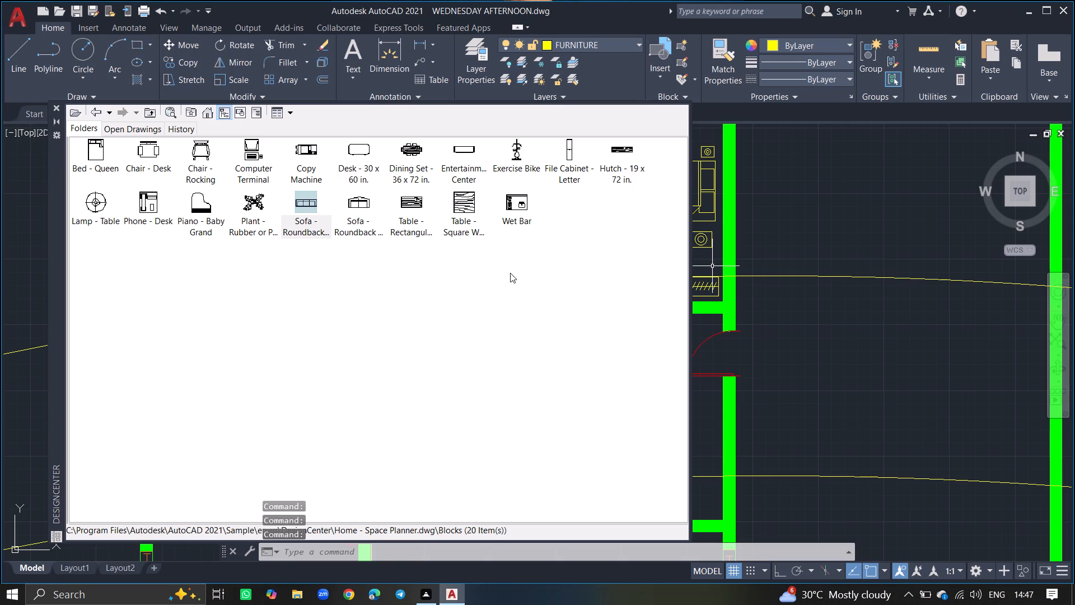
{"action": "left_click", "coordinate": [57, 104]}
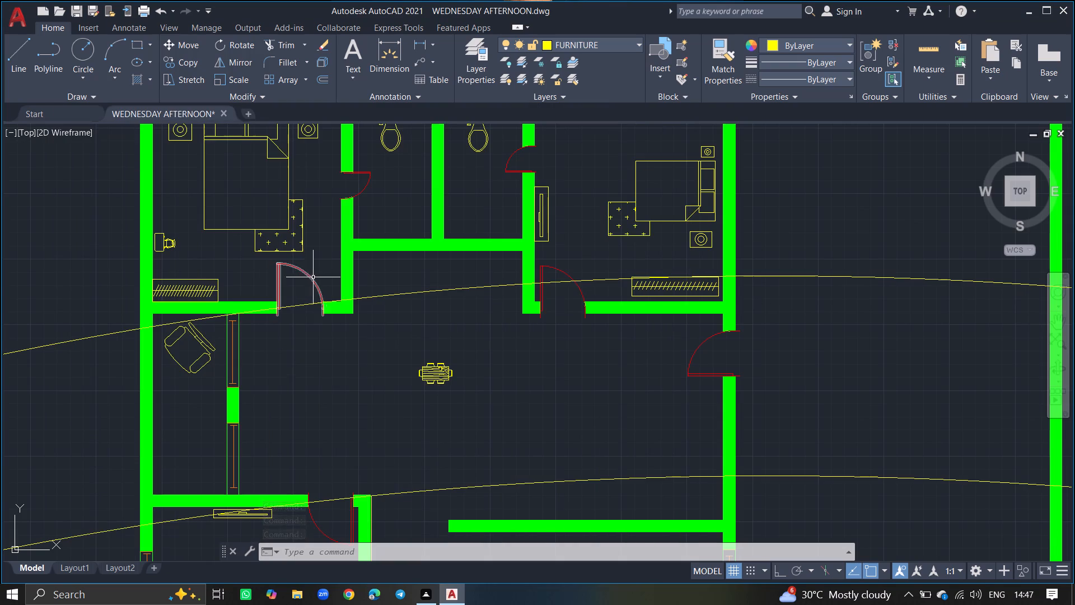
Scale the oversized sofa block down to furniture size beside the wall corner at the top of the living area.
{"action": "left_click", "coordinate": [372, 300]}
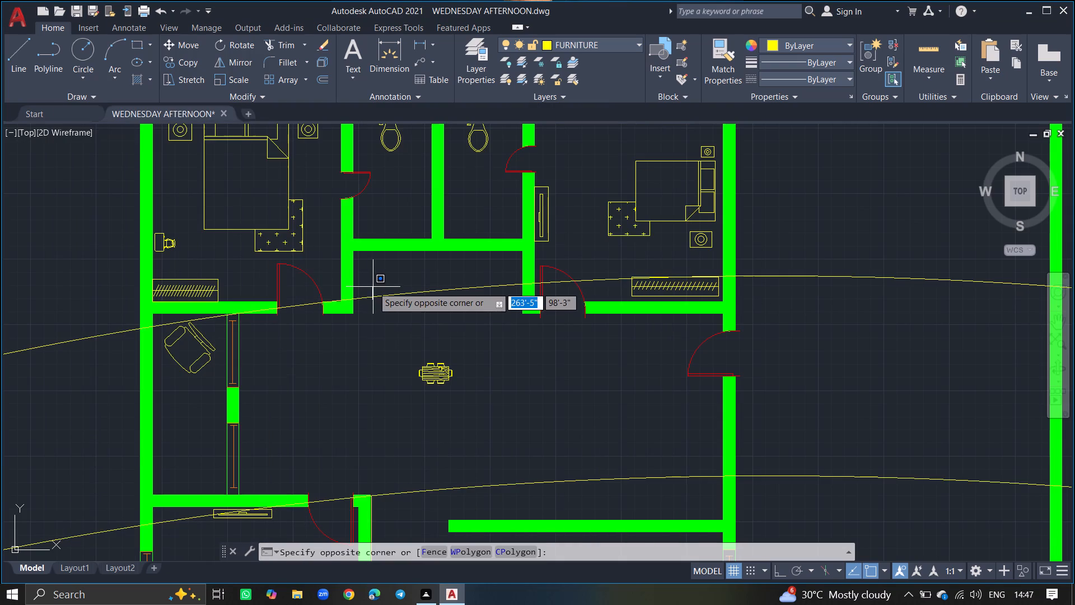
{"action": "left_click", "coordinate": [373, 287]}
{"action": "left_click_drag", "start_coordinate": [373, 296], "coordinate": [360, 336]}
{"action": "type", "text": "SC"}
{"action": "key", "text": "Return"}
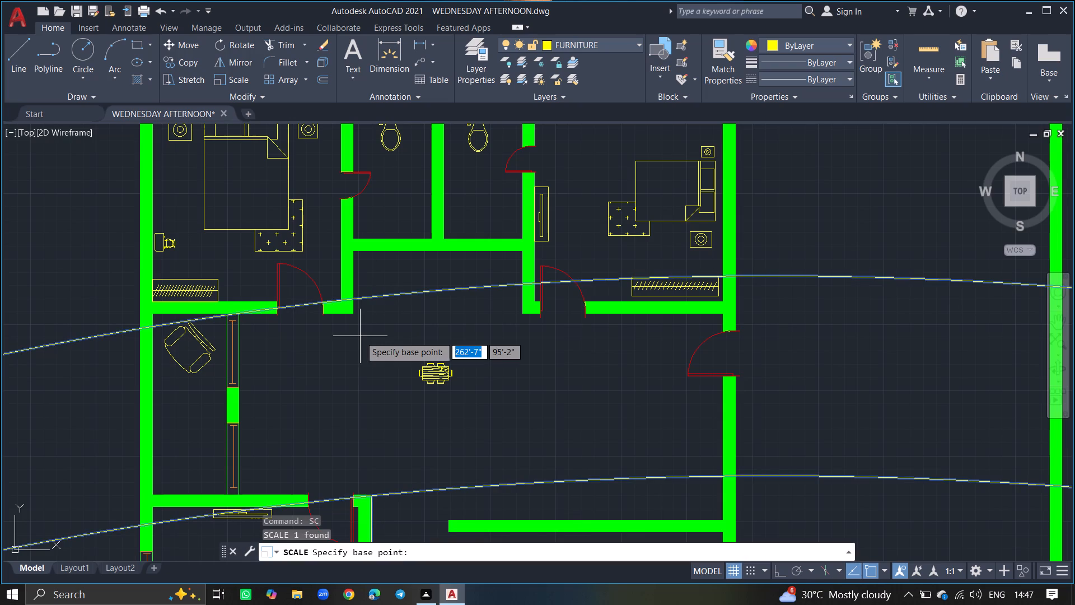
{"action": "left_click", "coordinate": [379, 292]}
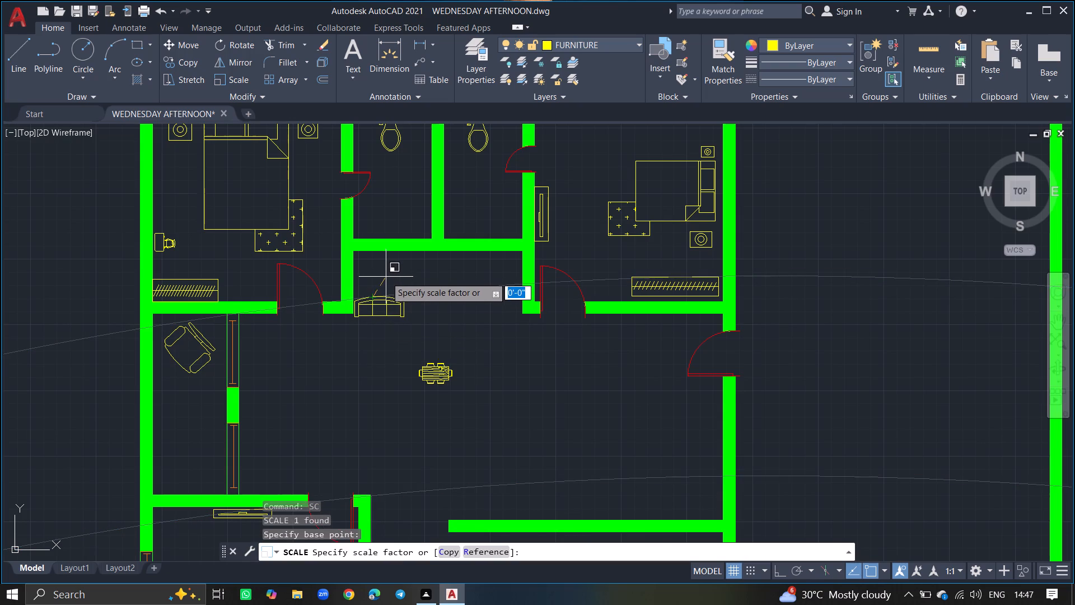
{"action": "left_click", "coordinate": [390, 284]}
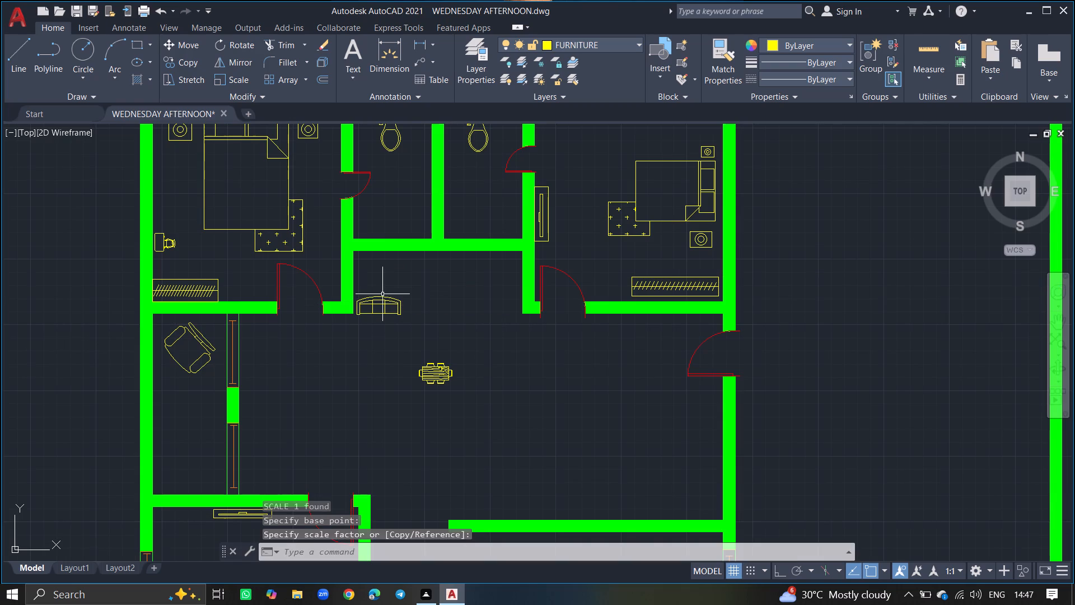
Rotate the sofa 180 degrees so its back faces the bottom of the plan.
{"action": "left_click_drag", "start_coordinate": [382, 299], "coordinate": [371, 340]}
{"action": "type", "text": "RO"}
{"action": "key", "text": "Return"}
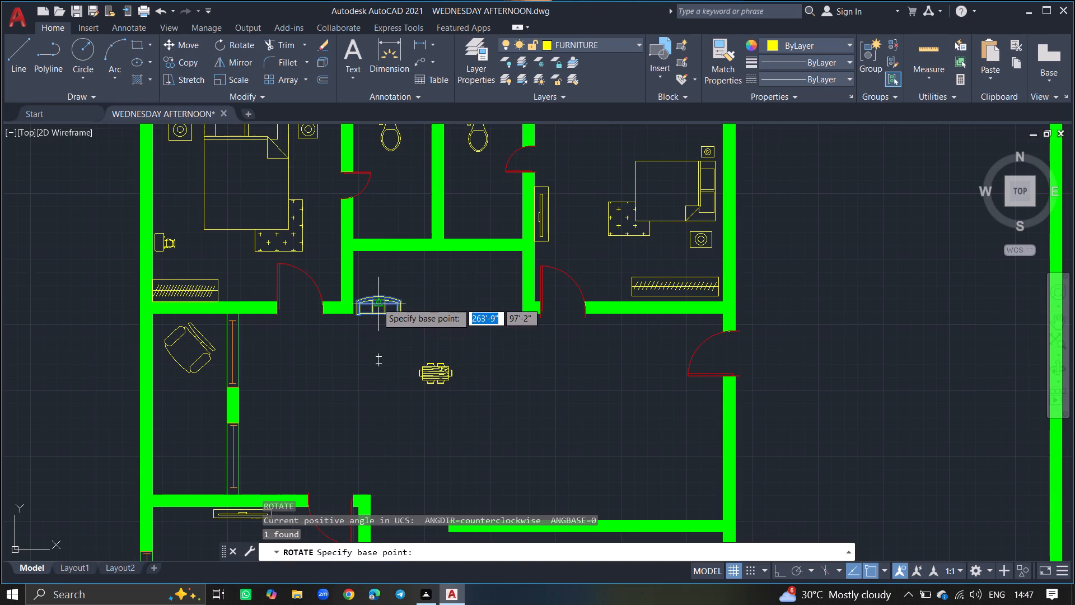
{"action": "left_click", "coordinate": [377, 302]}
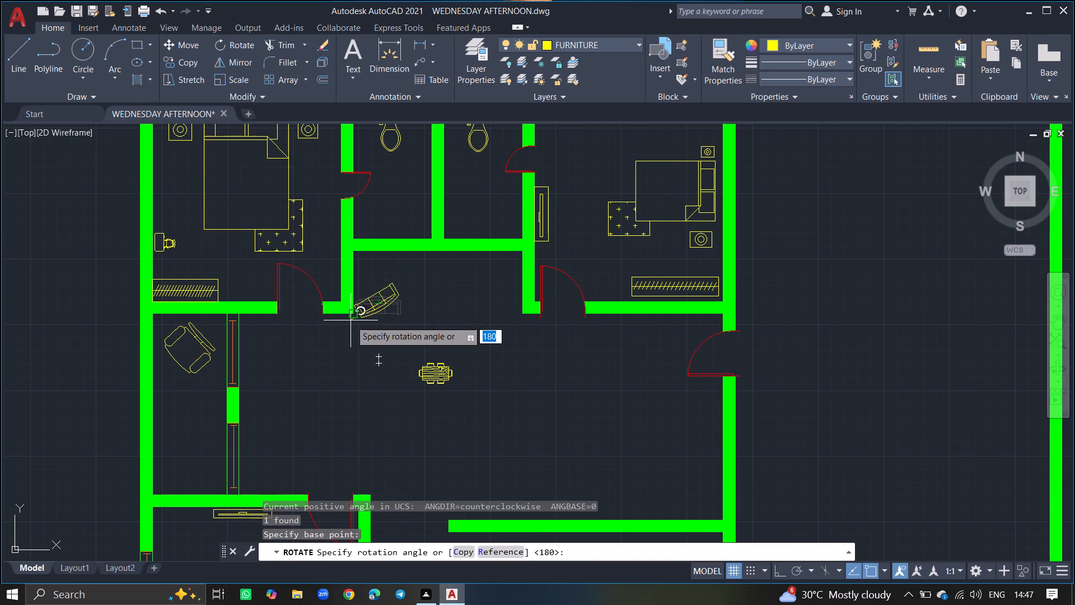
{"action": "left_click", "coordinate": [350, 302]}
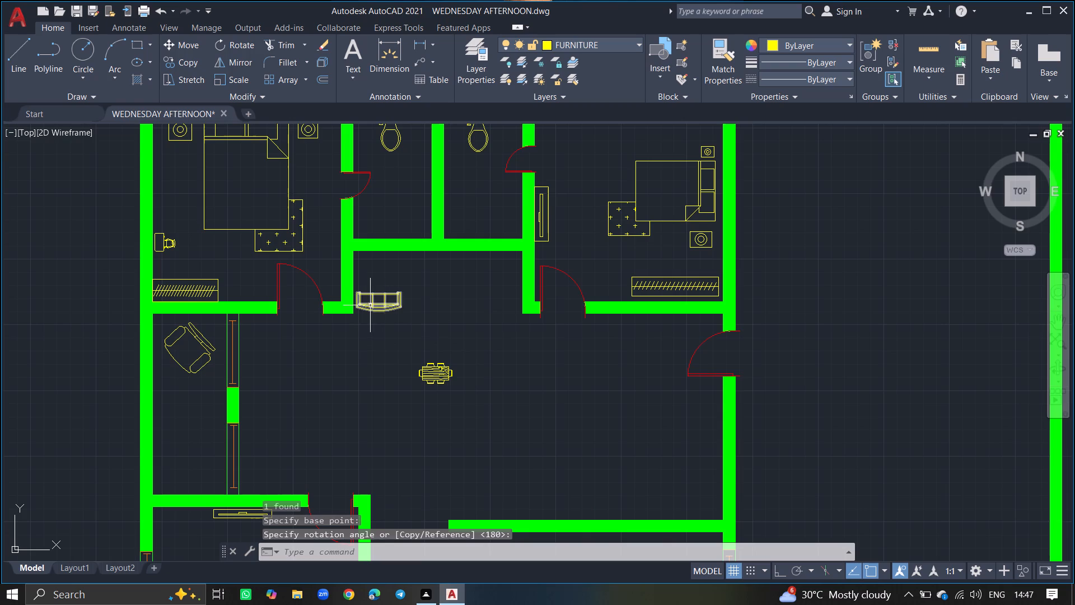
Move the sofa to the lower-left corner of the living area, just above the bottom wall.
{"action": "left_click_drag", "start_coordinate": [370, 306], "coordinate": [345, 345]}
{"action": "type", "text": "MOVE"}
{"action": "key", "text": "Return"}
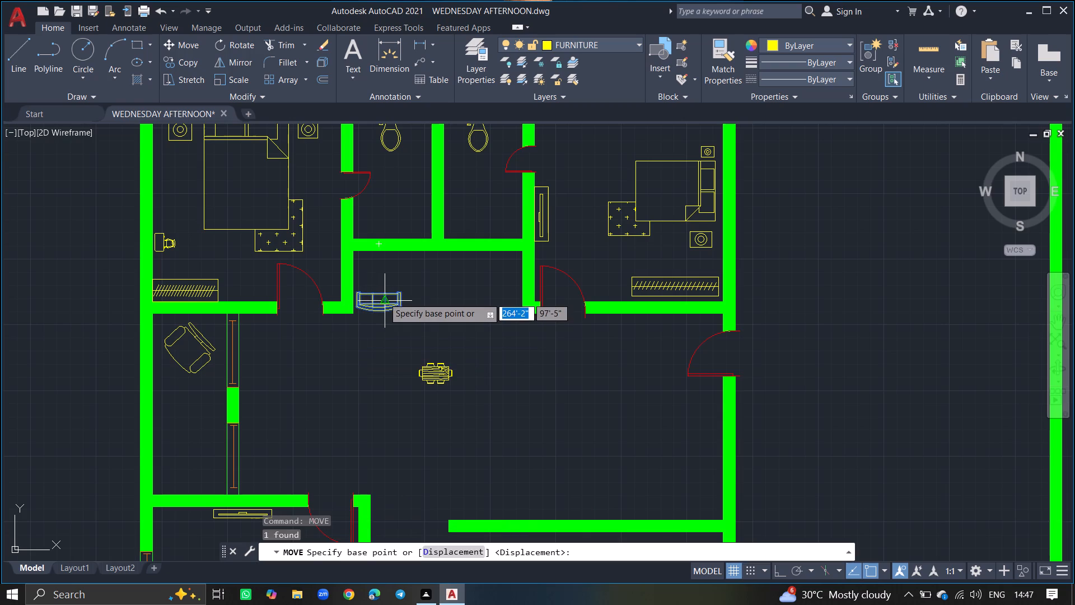
{"action": "left_click", "coordinate": [371, 305]}
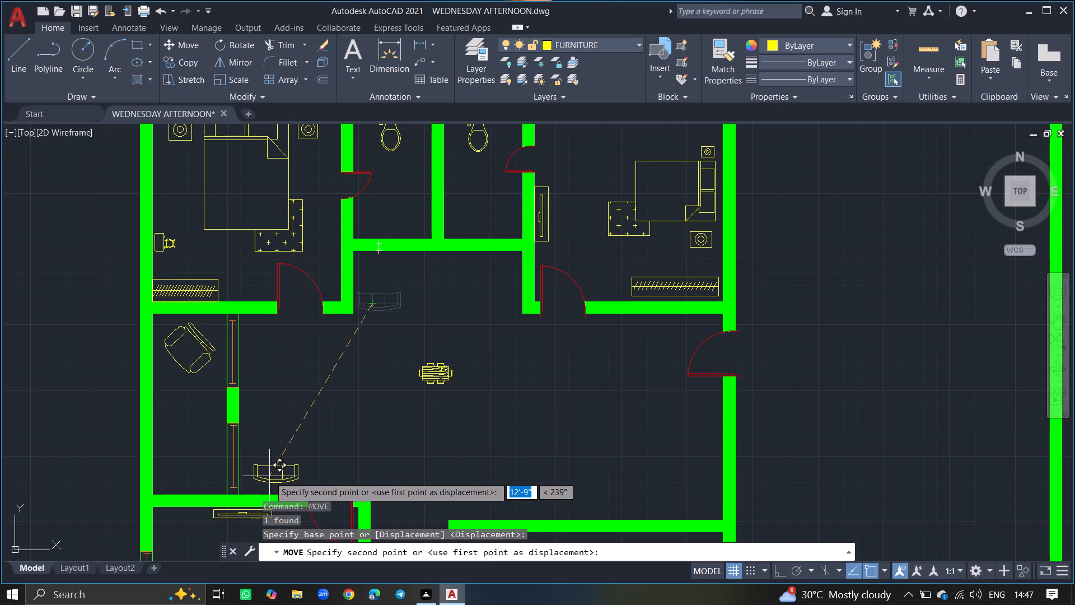
{"action": "left_click", "coordinate": [269, 476]}
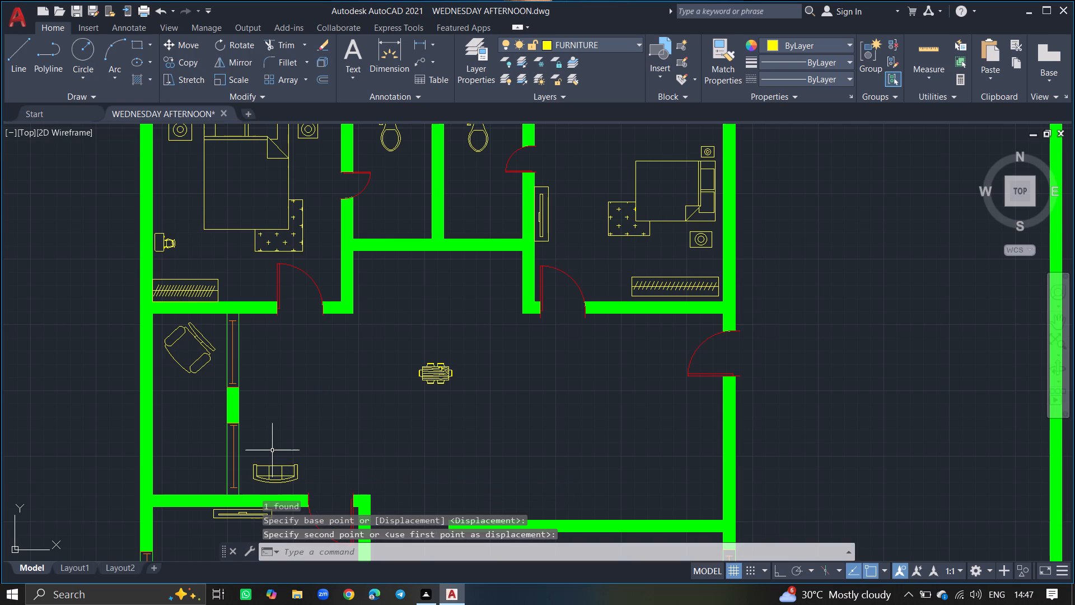
Insert the "Table - Rectangular Woodgrain 60 x 30 in." block from the DesignCenter into the drawing.
{"action": "scroll", "coordinate": [272, 450], "scroll_direction": "up", "scroll_amount": 3, "text": "ctrl"}
{"action": "scroll", "coordinate": [272, 450], "scroll_direction": "down", "scroll_amount": 1, "text": "ctrl"}
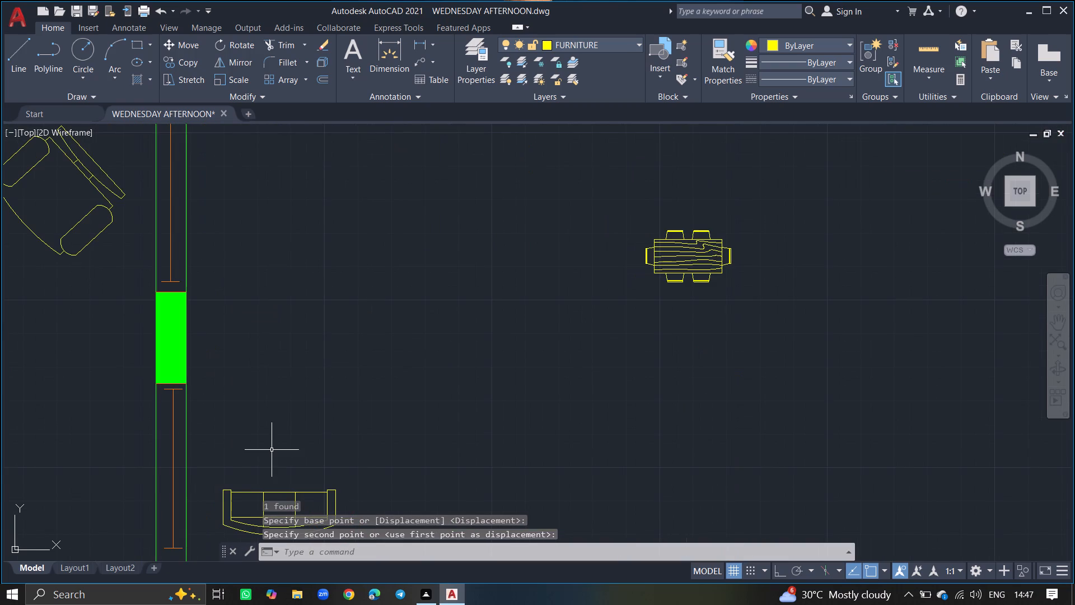
{"action": "key", "text": "ctrl+2"}
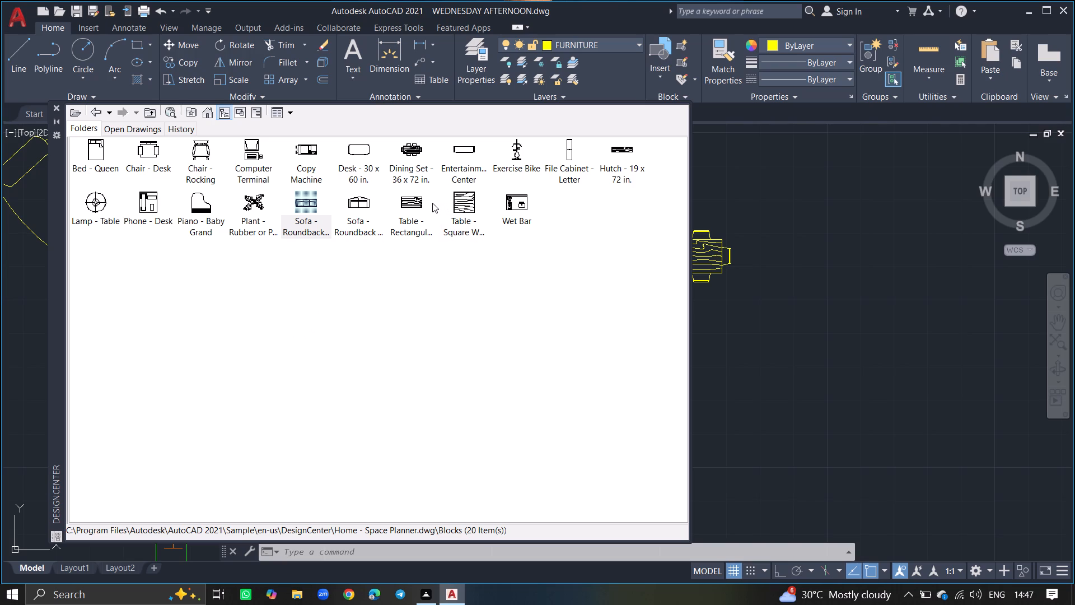
{"action": "left_click", "coordinate": [418, 207]}
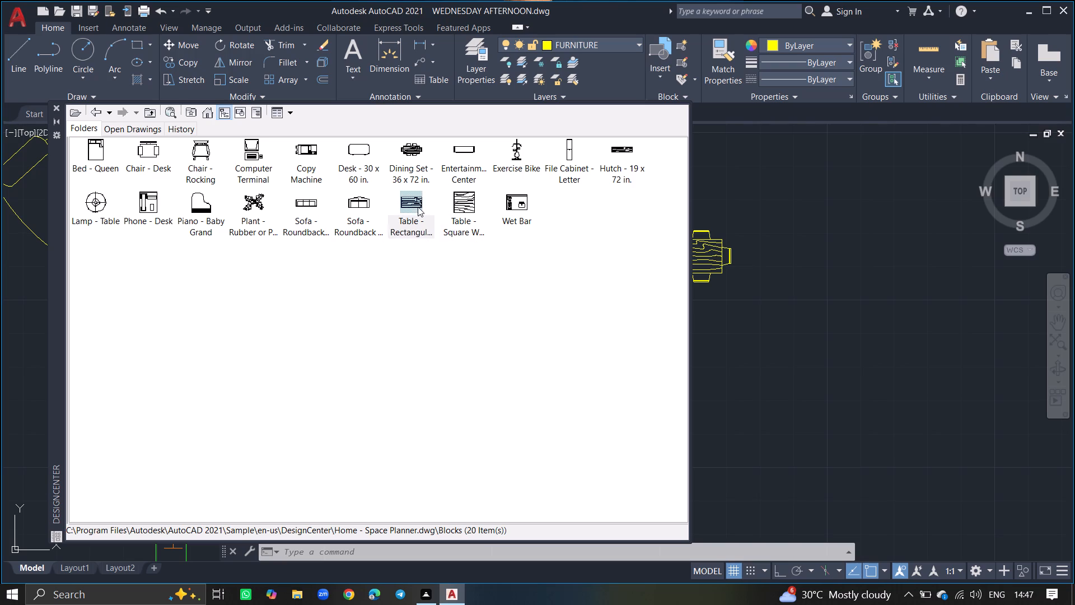
{"action": "left_click_drag", "start_coordinate": [418, 207], "coordinate": [450, 193]}
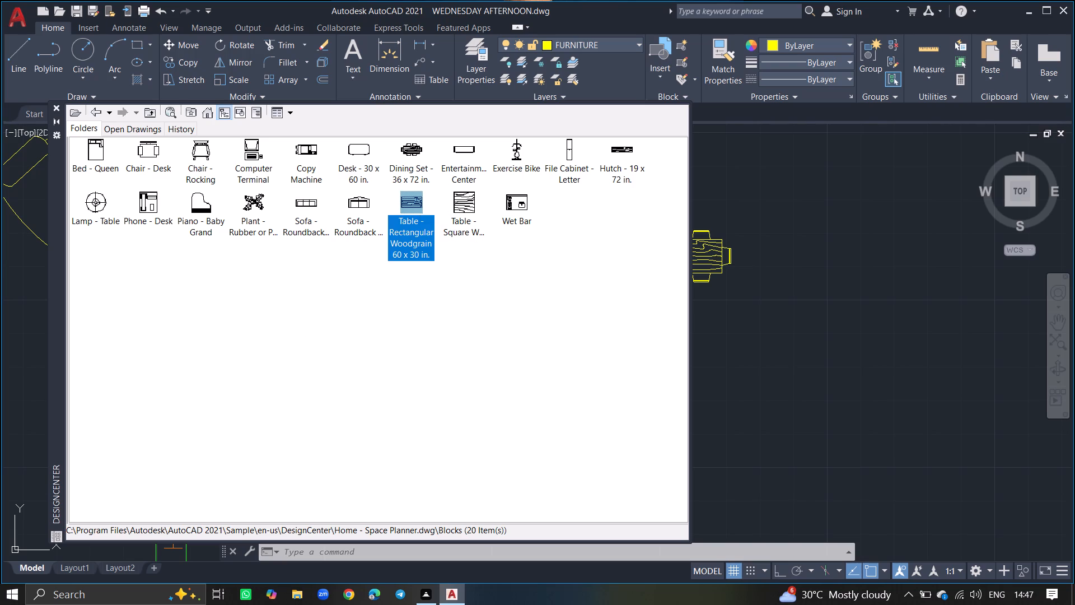
{"action": "left_click_drag", "start_coordinate": [450, 193], "coordinate": [791, 299]}
{"action": "scroll", "coordinate": [711, 299], "scroll_direction": "down", "scroll_amount": 4, "text": "ctrl"}
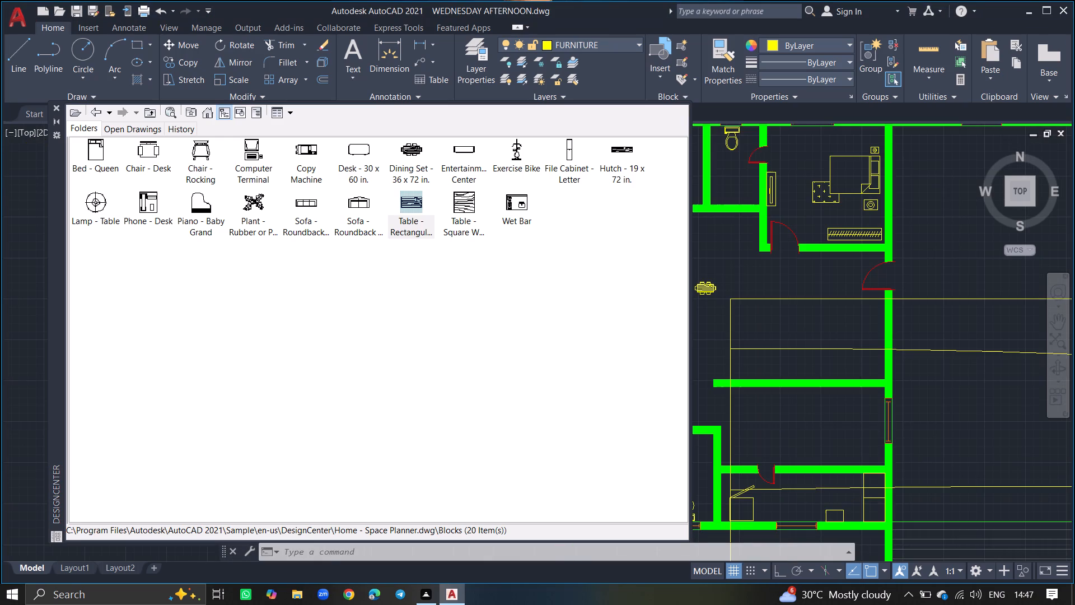
{"action": "scroll", "coordinate": [710, 254], "scroll_direction": "down", "scroll_amount": 4, "text": "ctrl"}
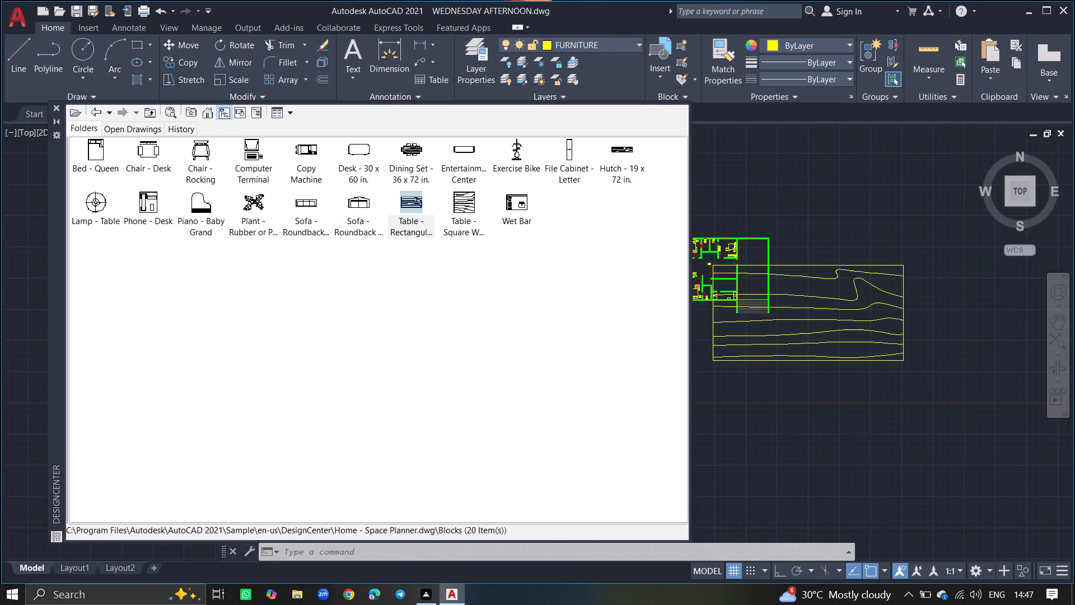
{"action": "left_click", "coordinate": [56, 107]}
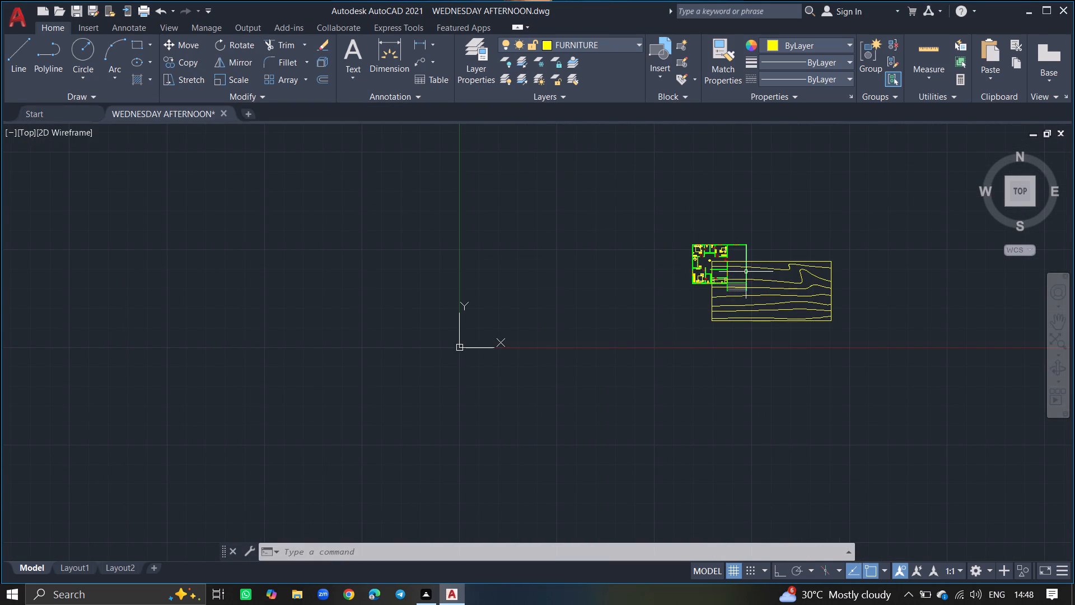
Scale the oversized woodgrain table down in two passes until it is furniture size, just below the steps outside the house.
{"action": "left_click", "coordinate": [750, 281]}
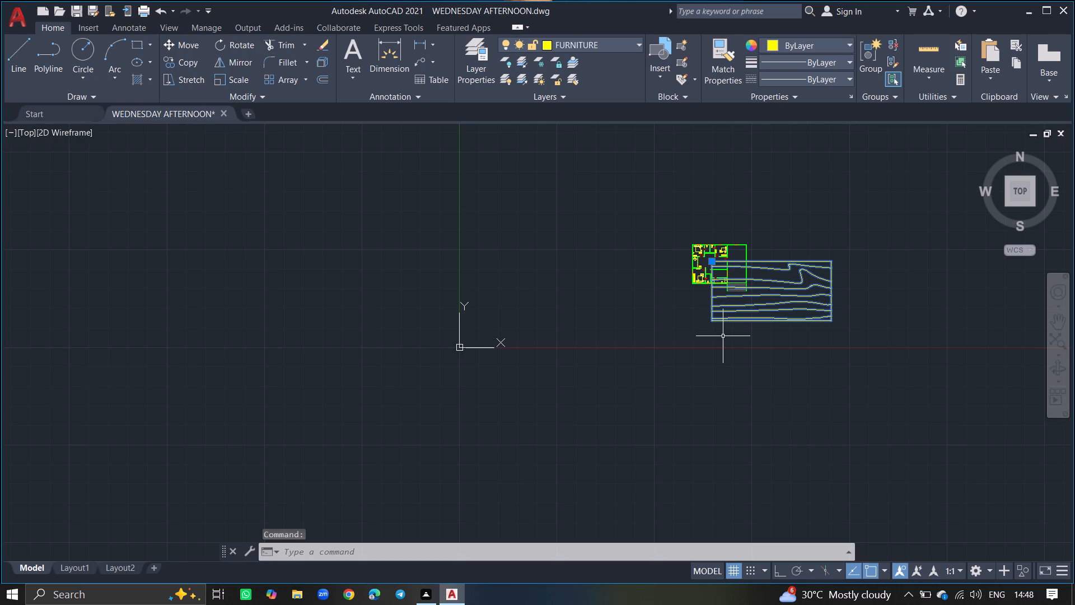
{"action": "type", "text": "SC"}
{"action": "key", "text": "Return"}
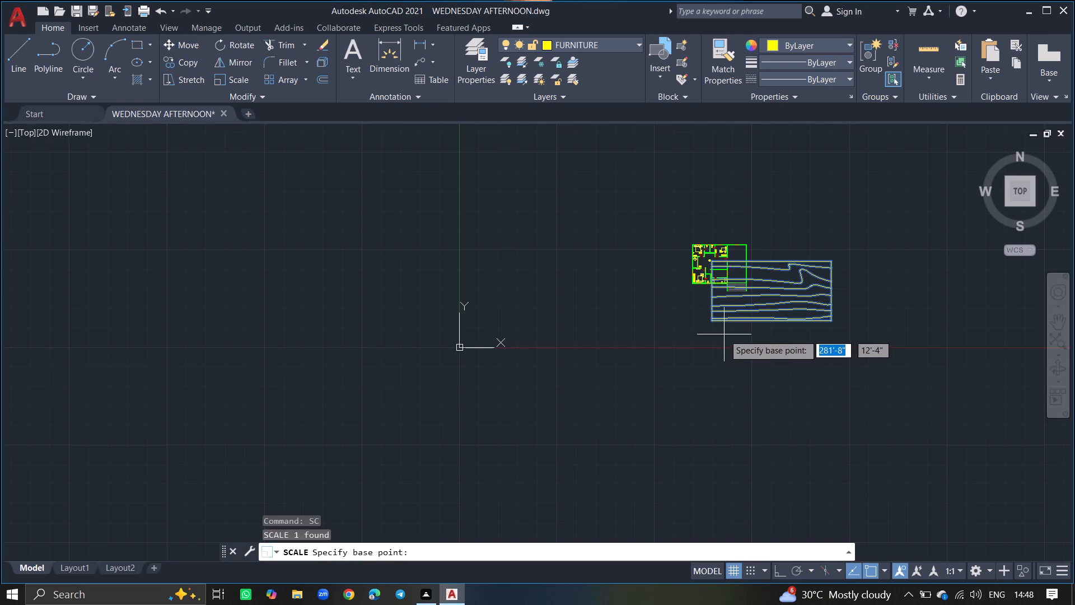
{"action": "left_click", "coordinate": [740, 308]}
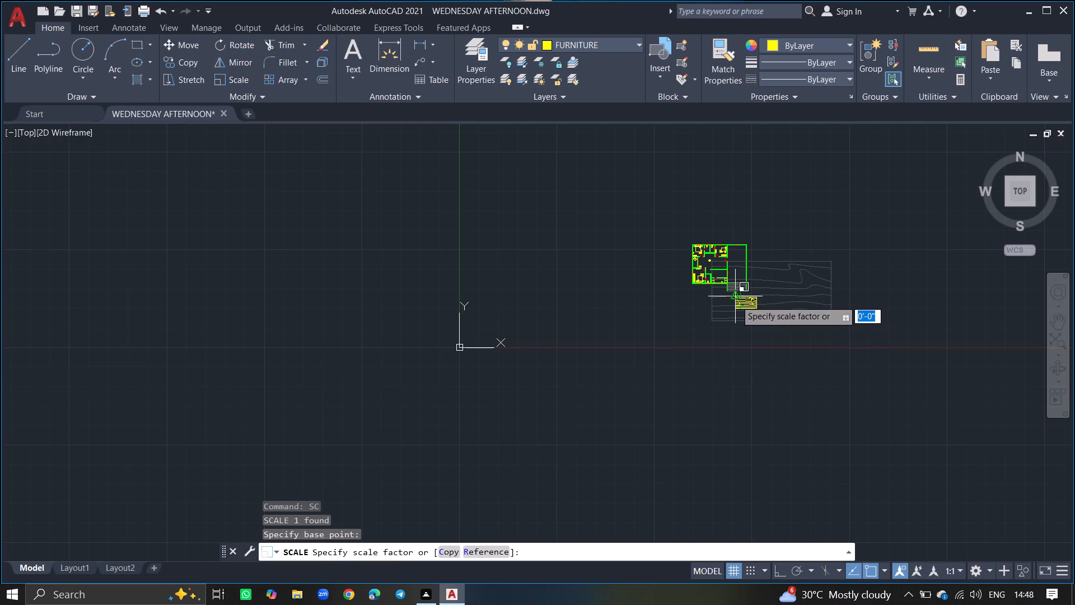
{"action": "scroll", "coordinate": [735, 301], "scroll_direction": "down", "scroll_amount": 4, "text": "ctrl"}
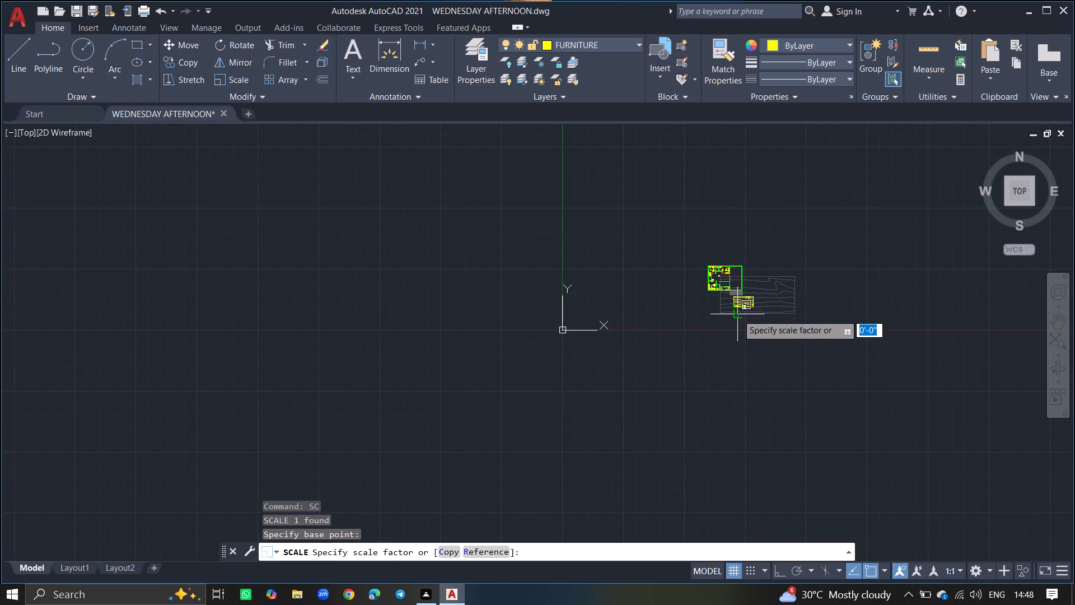
{"action": "left_click", "coordinate": [743, 301]}
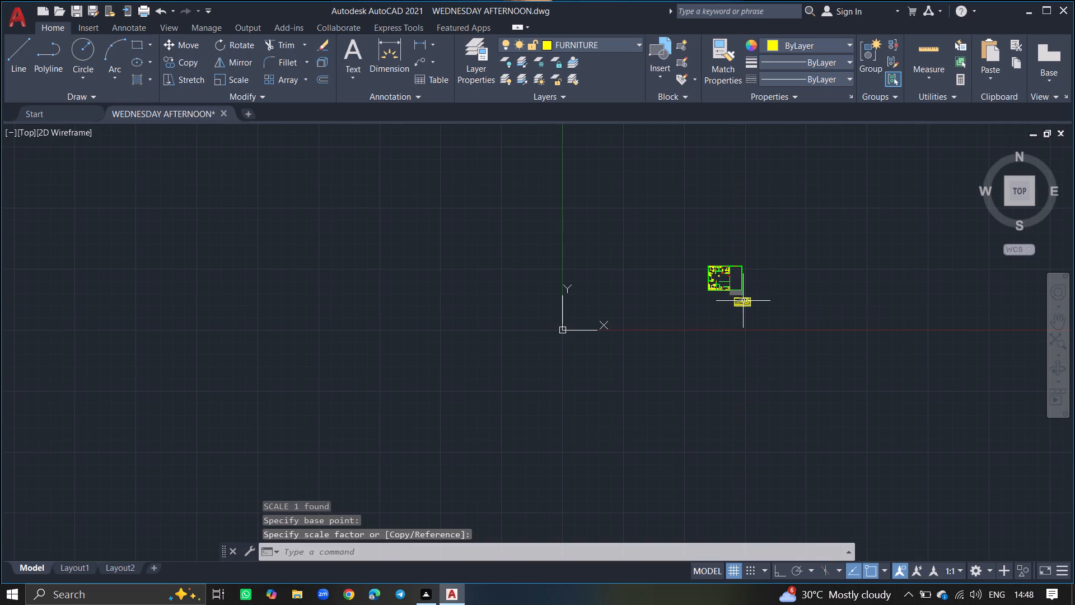
{"action": "left_click", "coordinate": [742, 304]}
{"action": "scroll", "coordinate": [742, 304], "scroll_direction": "up", "scroll_amount": 4, "text": "ctrl"}
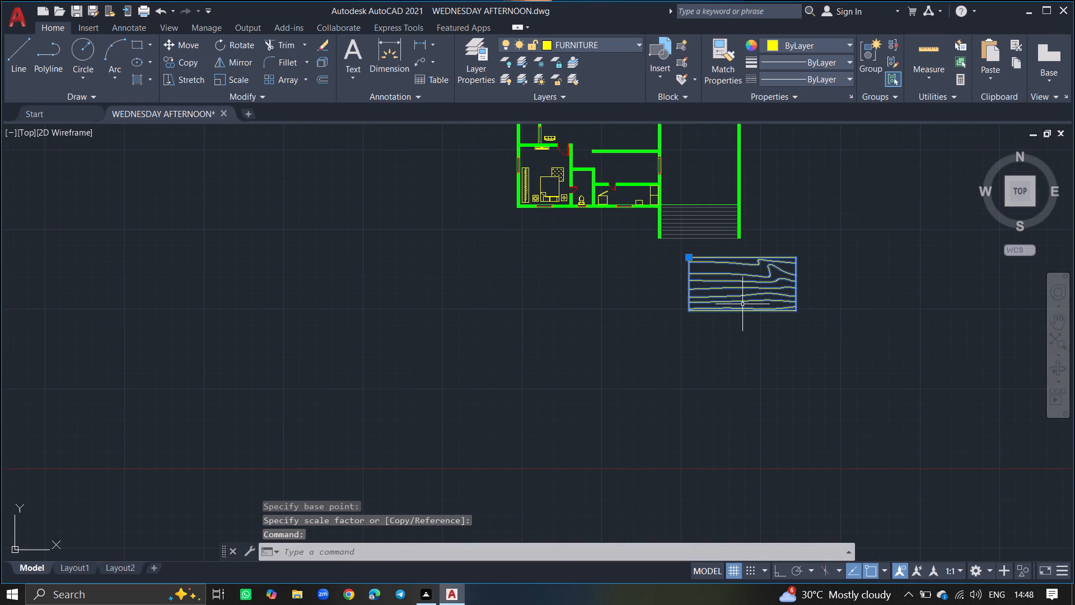
{"action": "type", "text": "SC"}
{"action": "key", "text": "Return"}
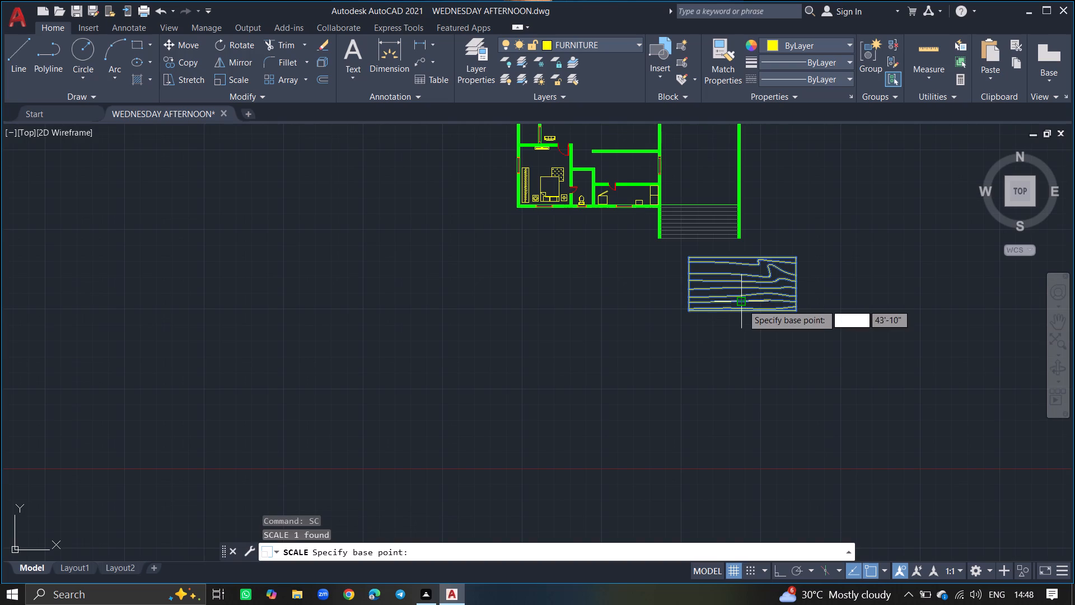
{"action": "left_click", "coordinate": [742, 304]}
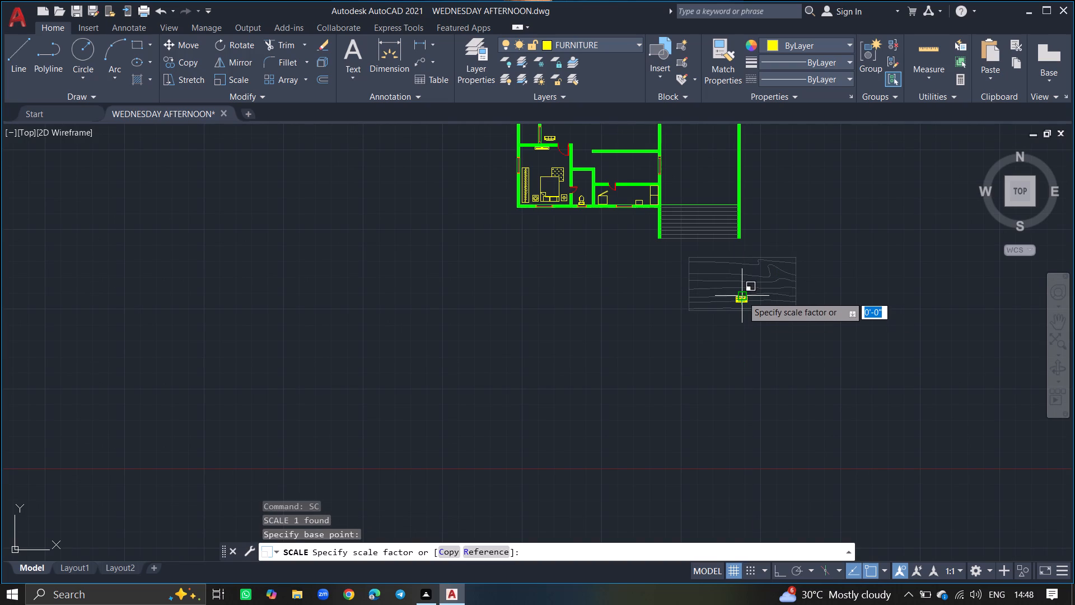
{"action": "left_click", "coordinate": [742, 296]}
Move the woodgrain table into the living area, directly in front of the sofa near the lower-left corner.
{"action": "left_click", "coordinate": [742, 298]}
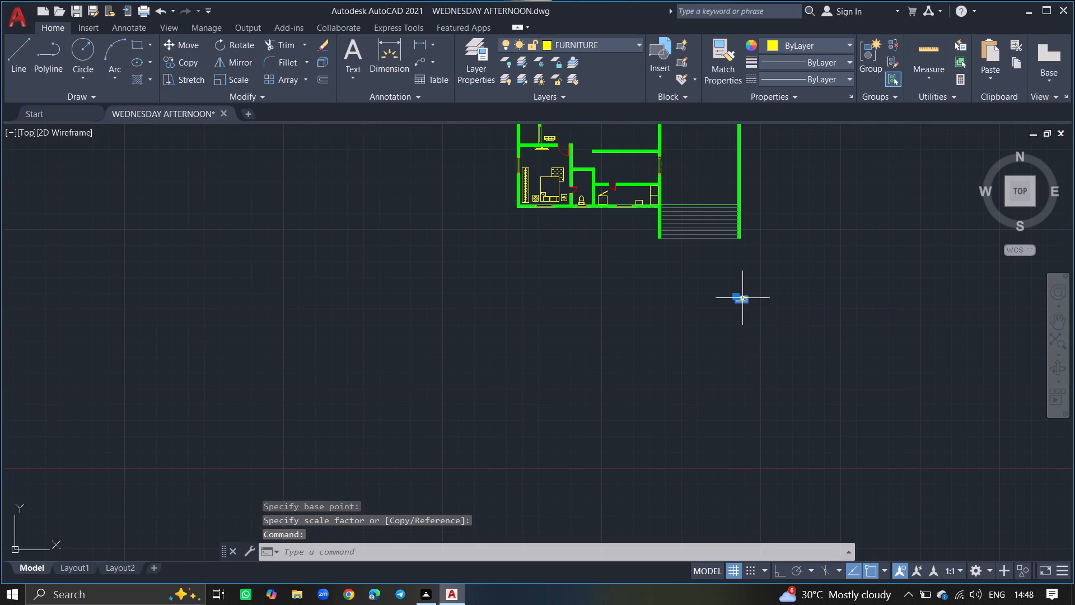
{"action": "type", "text": "MOVE"}
{"action": "key", "text": "Return"}
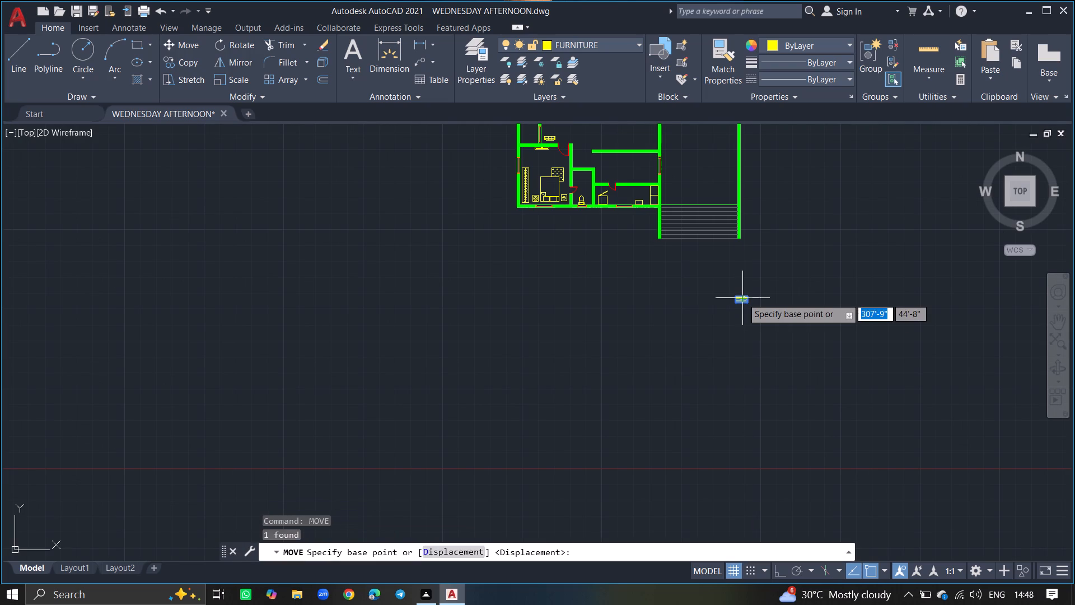
{"action": "left_click", "coordinate": [742, 298]}
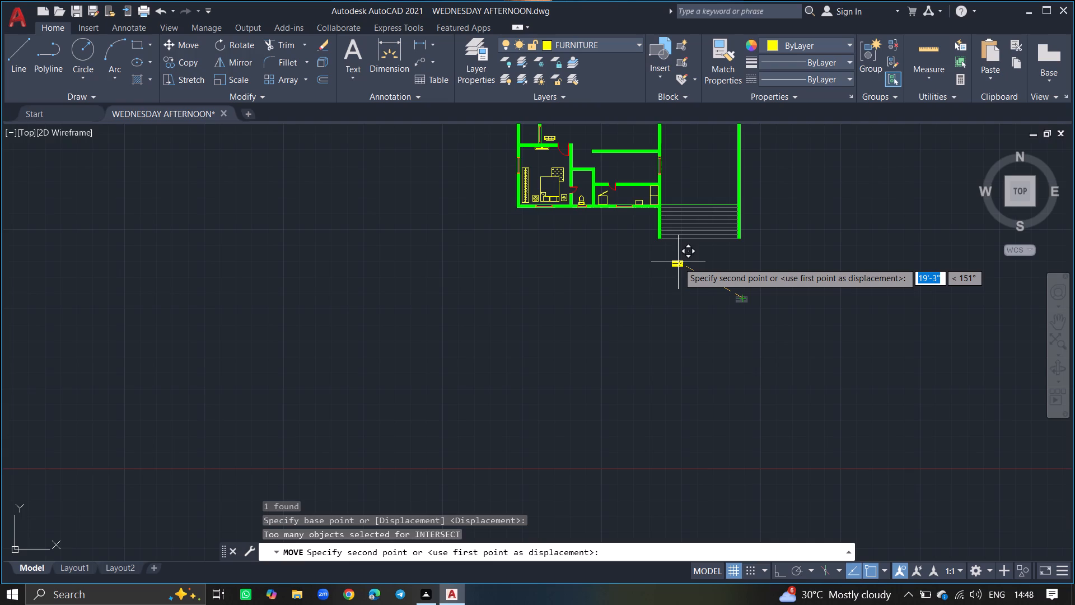
{"action": "scroll", "coordinate": [678, 262], "scroll_direction": "down", "scroll_amount": 3, "text": "ctrl"}
{"action": "scroll", "coordinate": [641, 215], "scroll_direction": "up", "scroll_amount": 6, "text": "ctrl"}
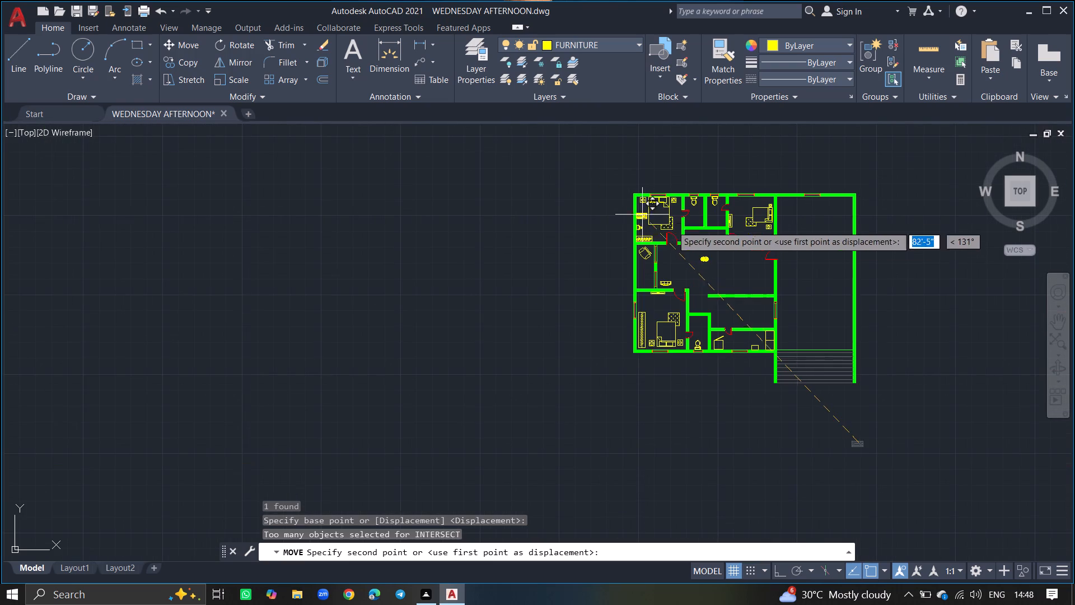
{"action": "scroll", "coordinate": [694, 244], "scroll_direction": "up", "scroll_amount": 4, "text": "ctrl"}
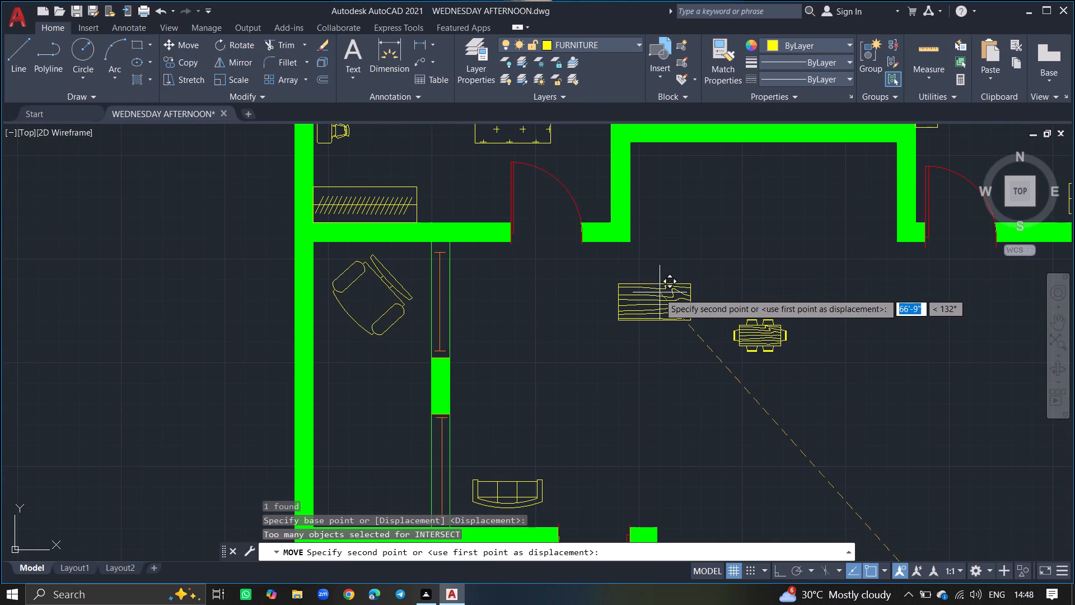
{"action": "left_click", "coordinate": [522, 437]}
Scale the woodgrain table down again to about half its size, so it is clearly narrower than the sofa.
{"action": "left_click", "coordinate": [522, 437]}
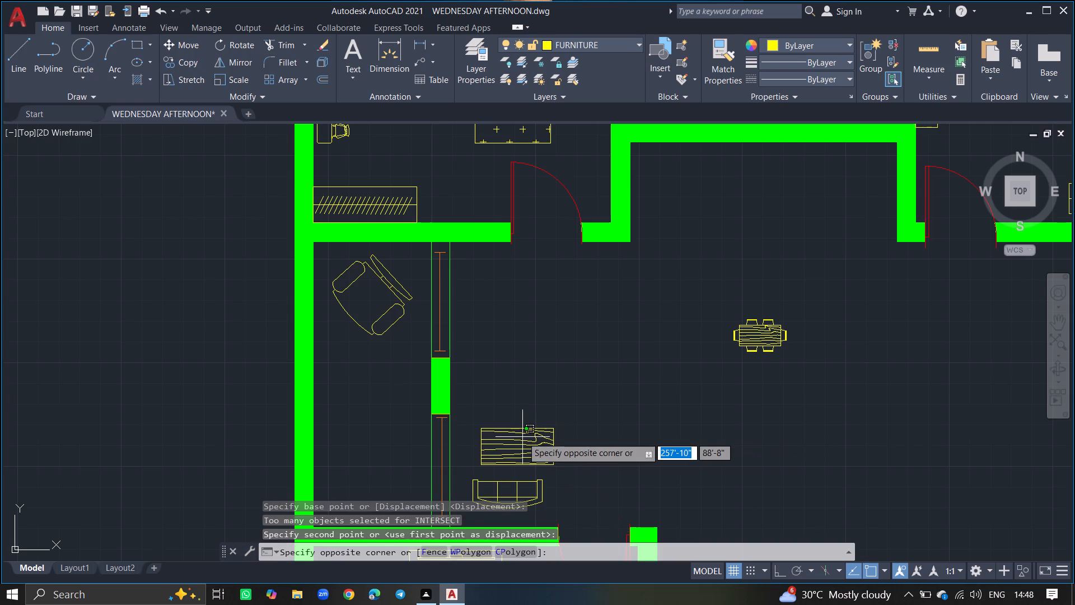
{"action": "left_click", "coordinate": [503, 453]}
{"action": "type", "text": "SC"}
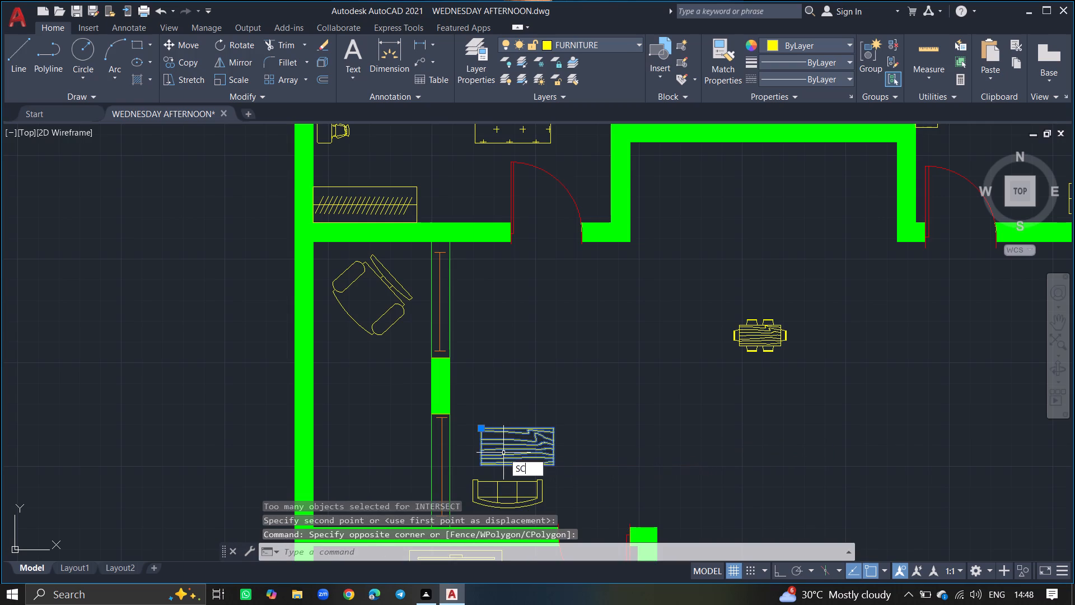
{"action": "key", "text": "Return"}
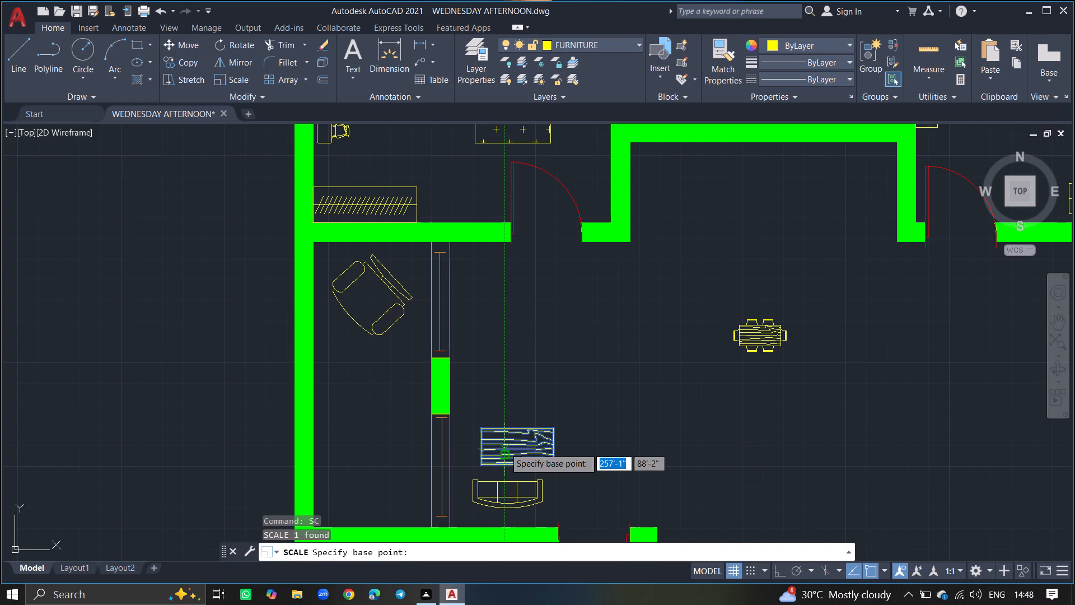
{"action": "left_click", "coordinate": [504, 448]}
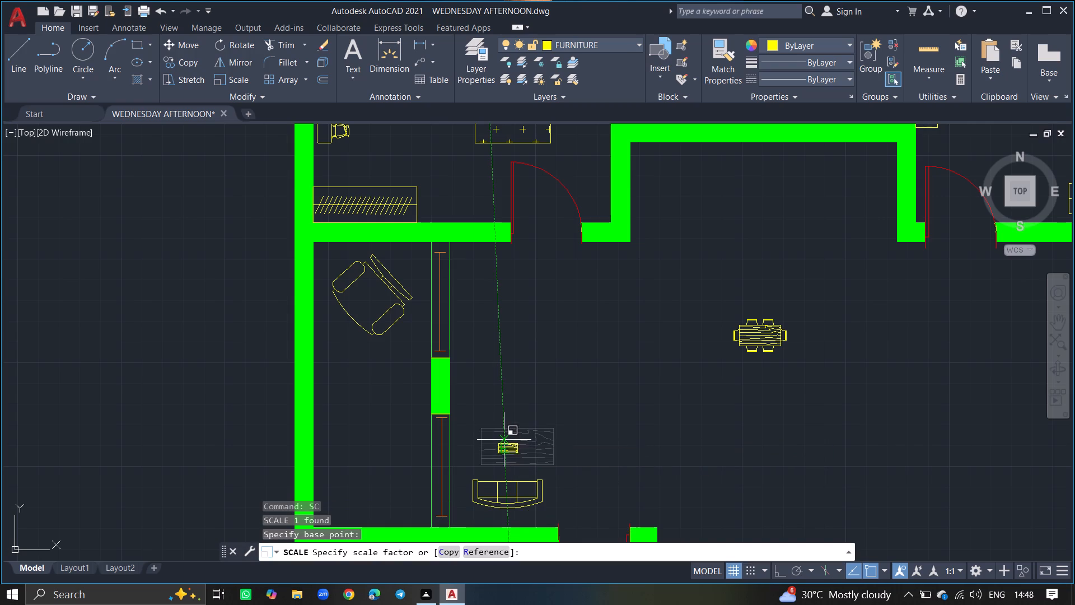
{"action": "left_click", "coordinate": [504, 434]}
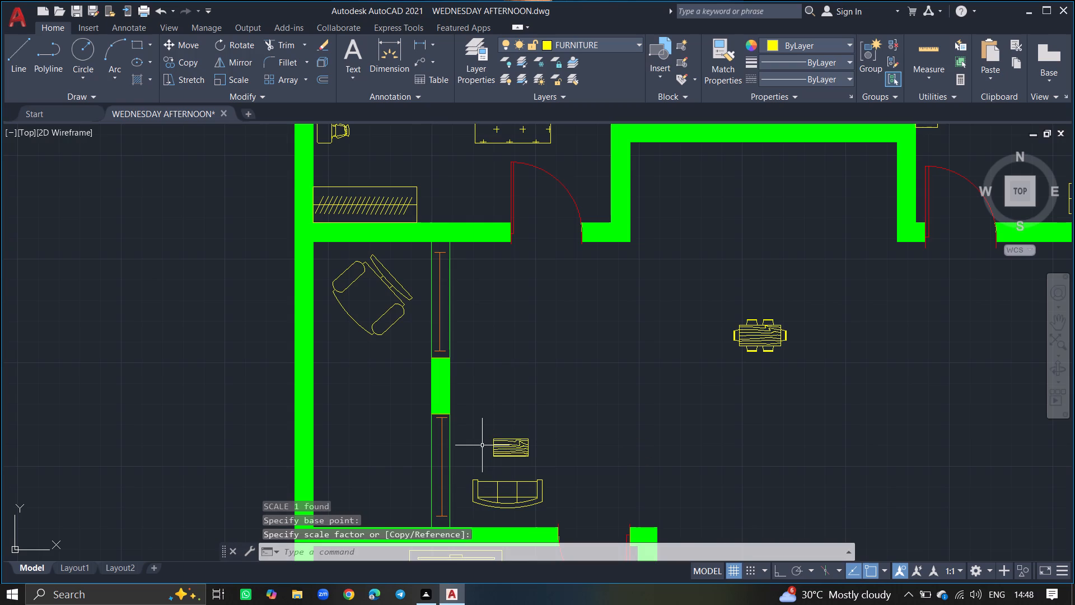
Insert the "Chair - Desk" block from the DesignCenter into the drawing and close the DesignCenter.
{"action": "key", "text": "ctrl+2"}
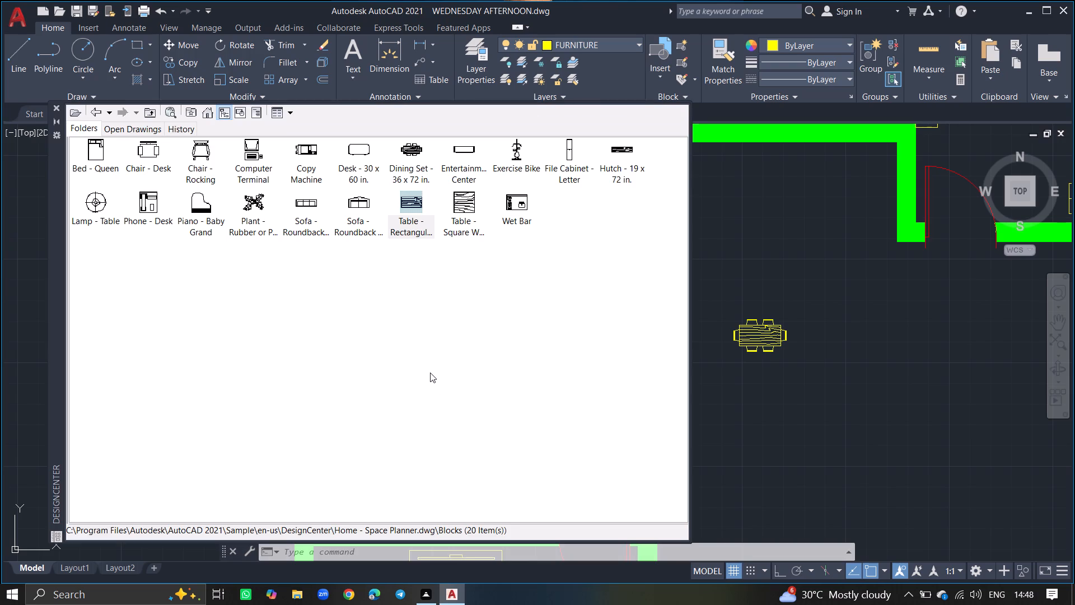
{"action": "left_click", "coordinate": [153, 159]}
{"action": "left_click_drag", "start_coordinate": [153, 159], "coordinate": [659, 246]}
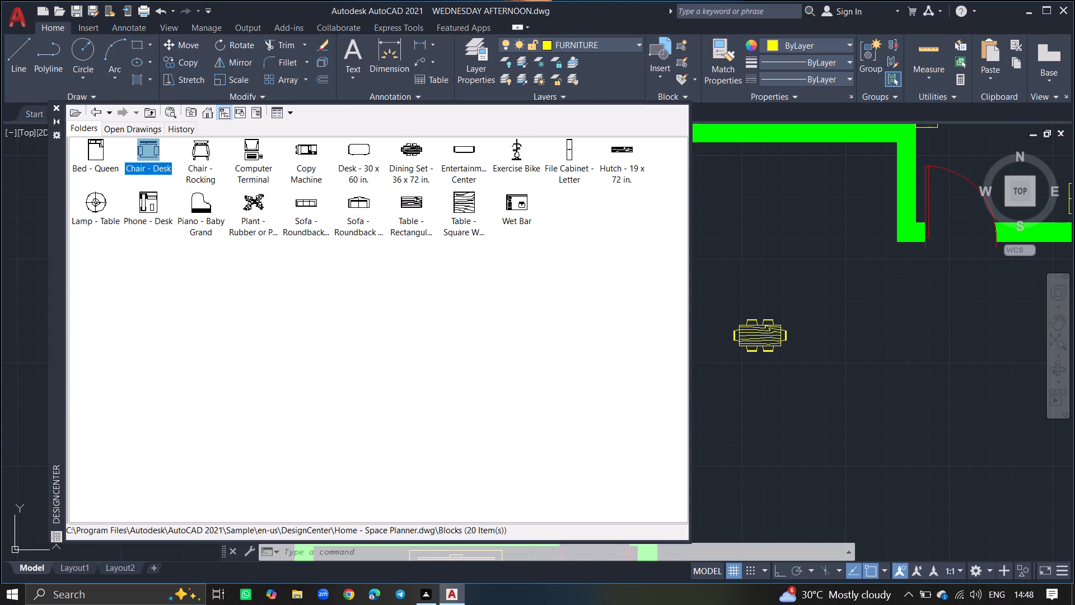
{"action": "left_click_drag", "start_coordinate": [659, 246], "coordinate": [740, 249]}
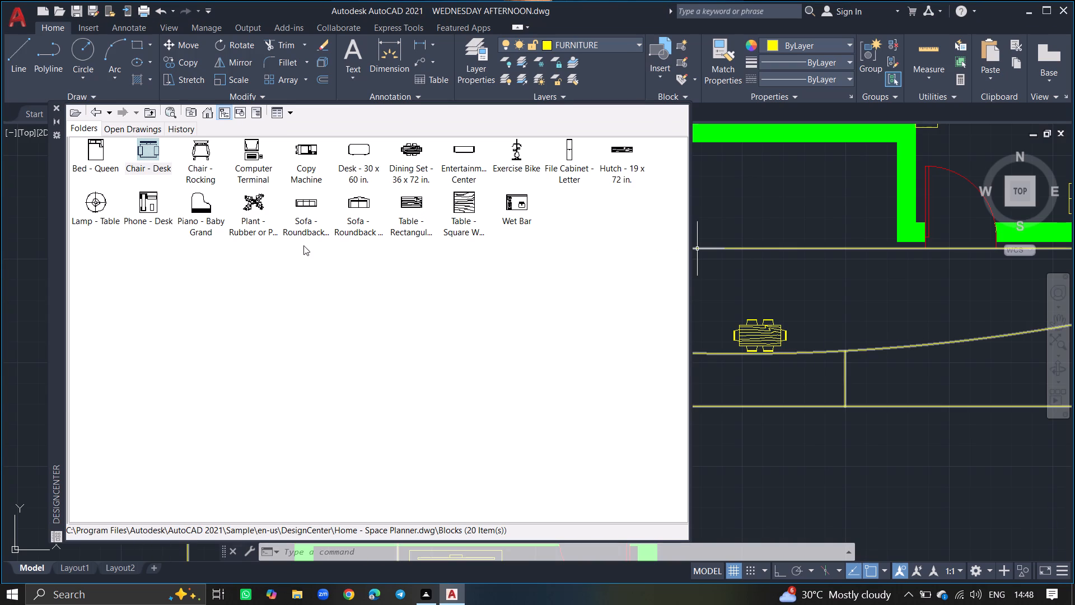
{"action": "left_click", "coordinate": [54, 105]}
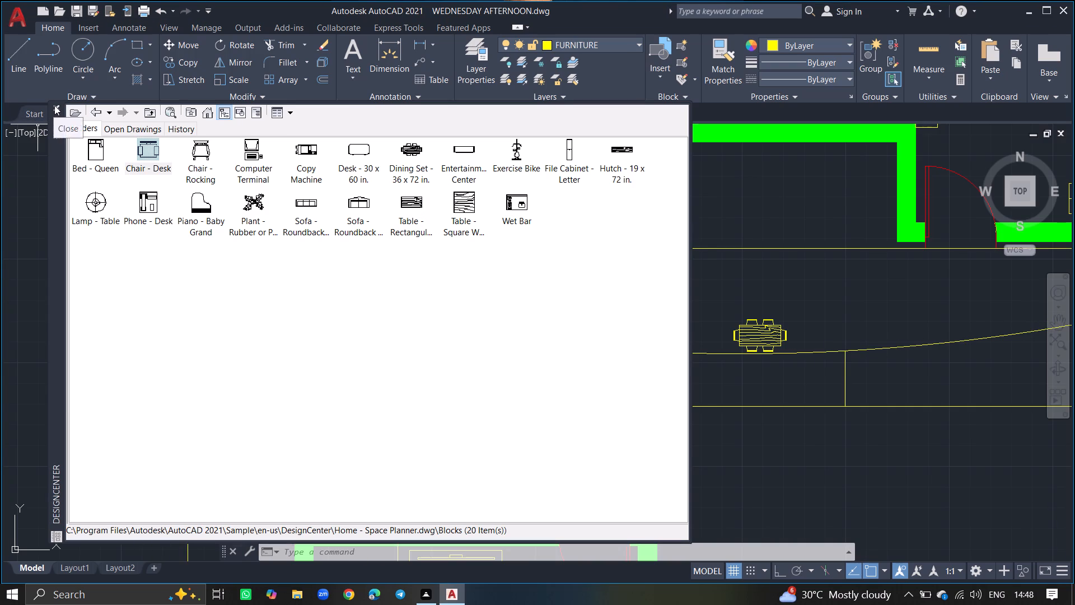
Scale the oversized desk chair down to furniture size, between the dining set and the window wall of the living area.
{"action": "scroll", "coordinate": [247, 229], "scroll_direction": "down", "scroll_amount": 3, "text": "ctrl"}
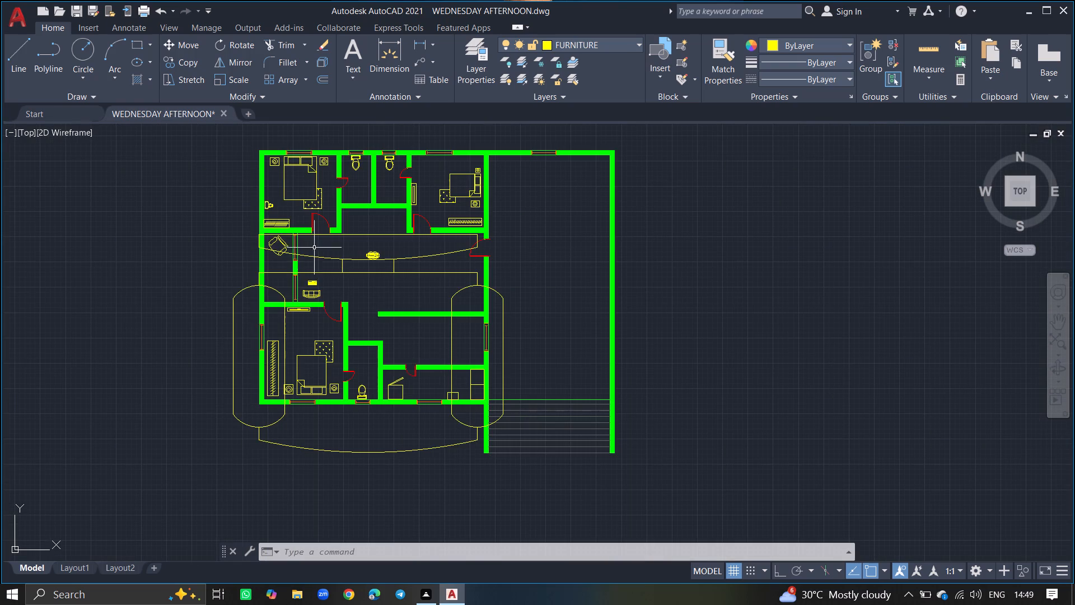
{"action": "left_click", "coordinate": [324, 259]}
{"action": "type", "text": "SC"}
{"action": "key", "text": "Return"}
{"action": "left_click", "coordinate": [324, 259]}
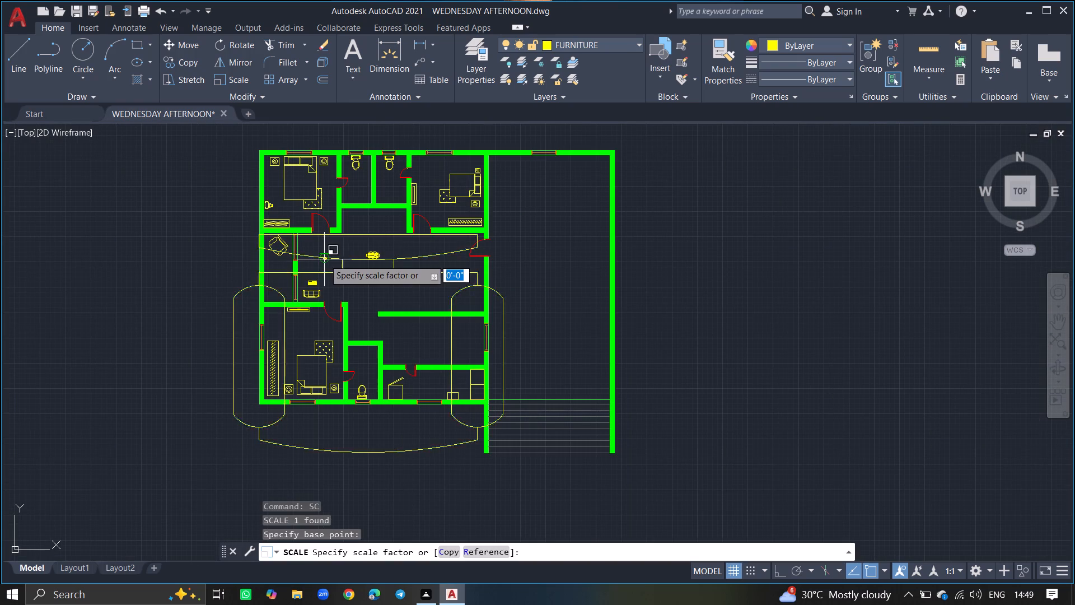
{"action": "scroll", "coordinate": [324, 255], "scroll_direction": "up", "scroll_amount": 5, "text": "ctrl"}
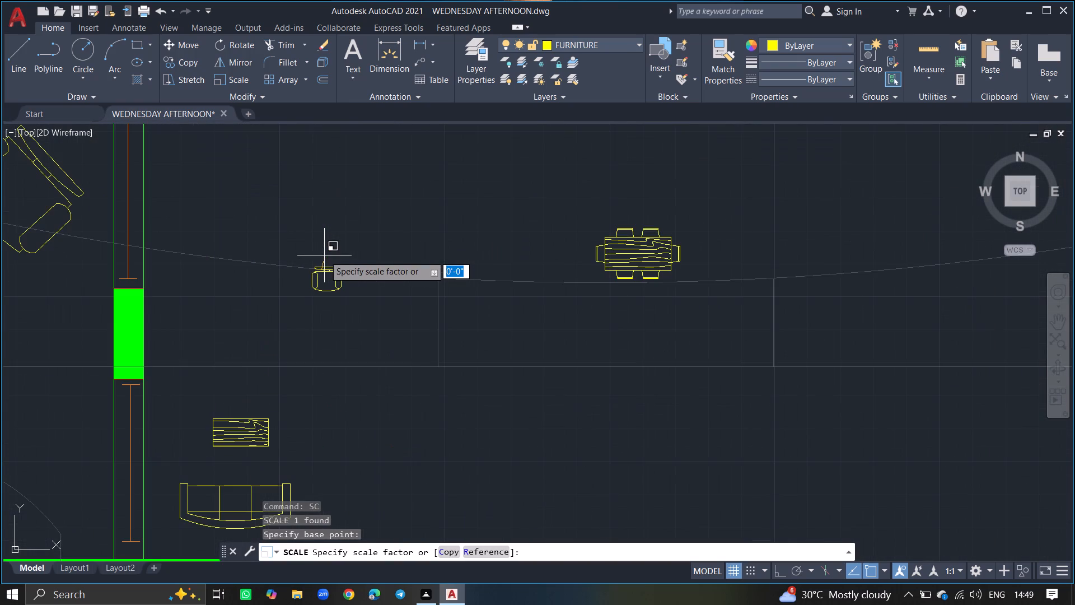
{"action": "left_click", "coordinate": [325, 253]}
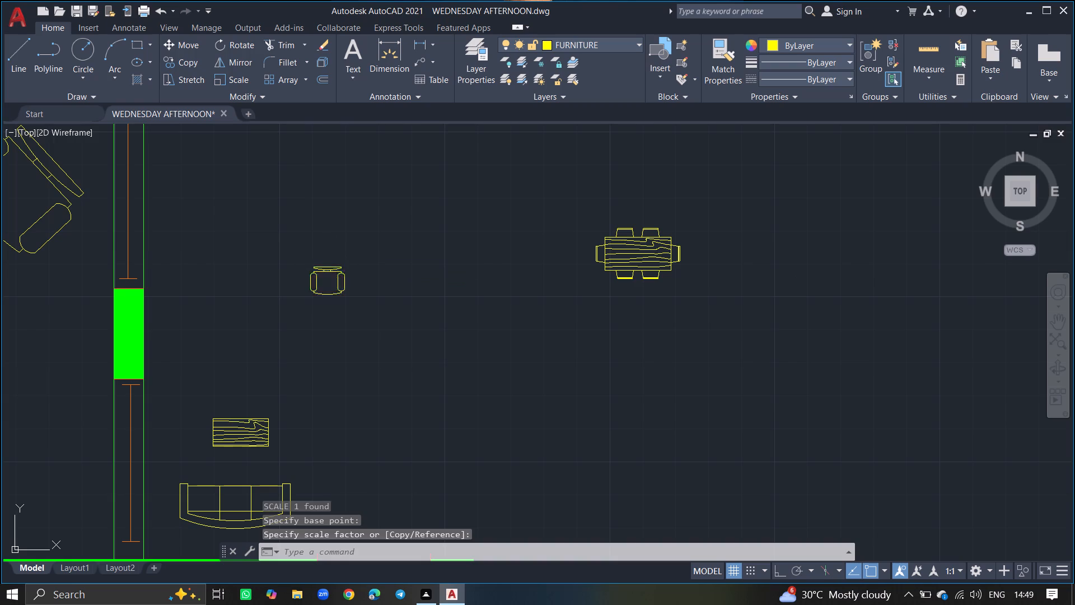
Rotate the desk chair 90 degrees counterclockwise with Ortho on, so its back faces the window wall.
{"action": "left_click", "coordinate": [326, 270]}
{"action": "type", "text": "RO"}
{"action": "key", "text": "Return"}
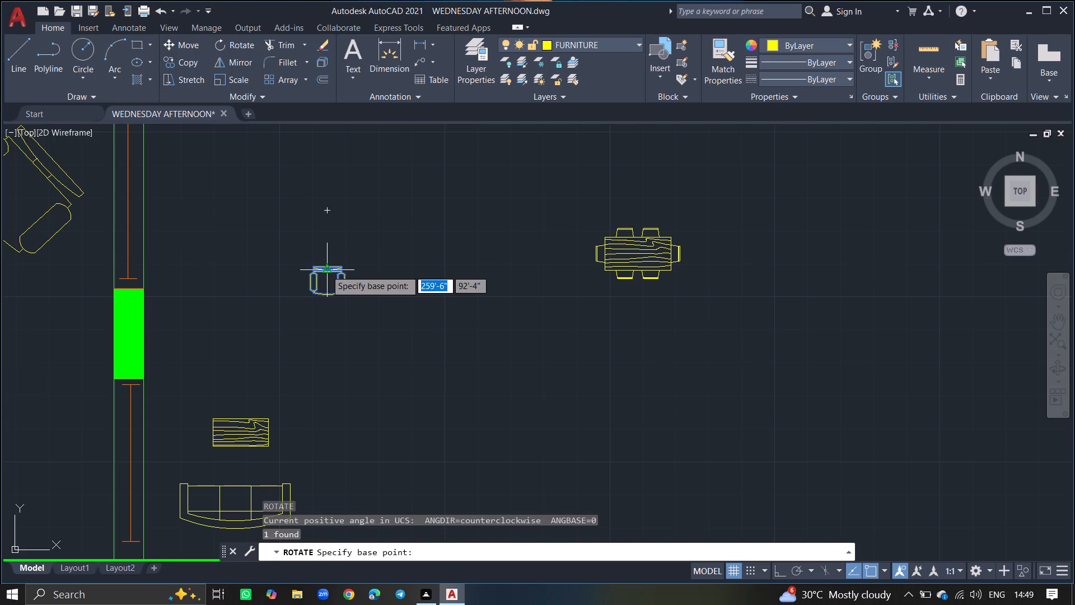
{"action": "left_click", "coordinate": [326, 270]}
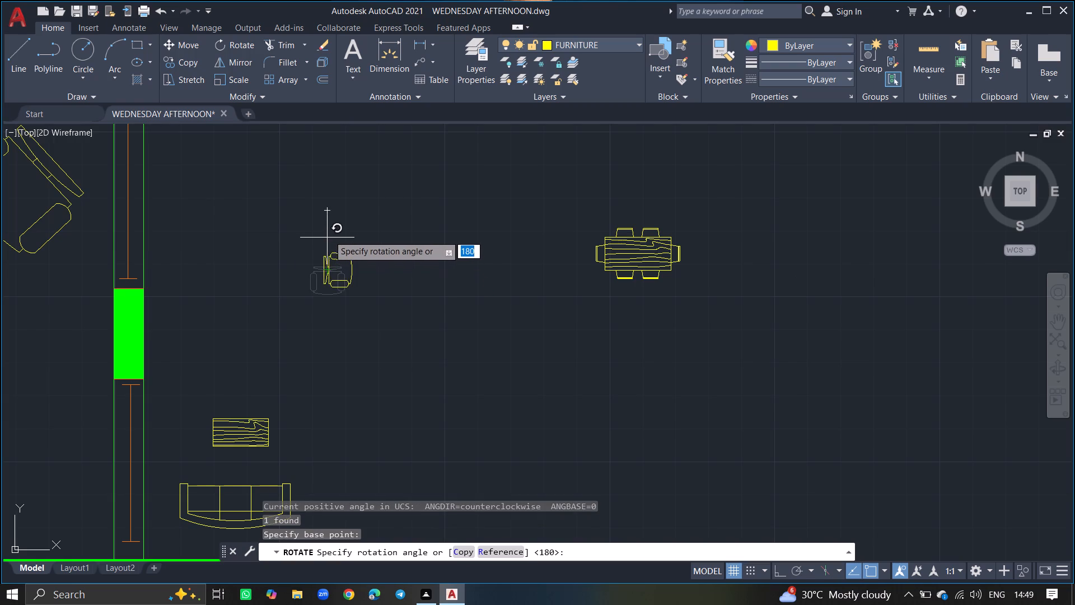
{"action": "key", "text": "F8"}
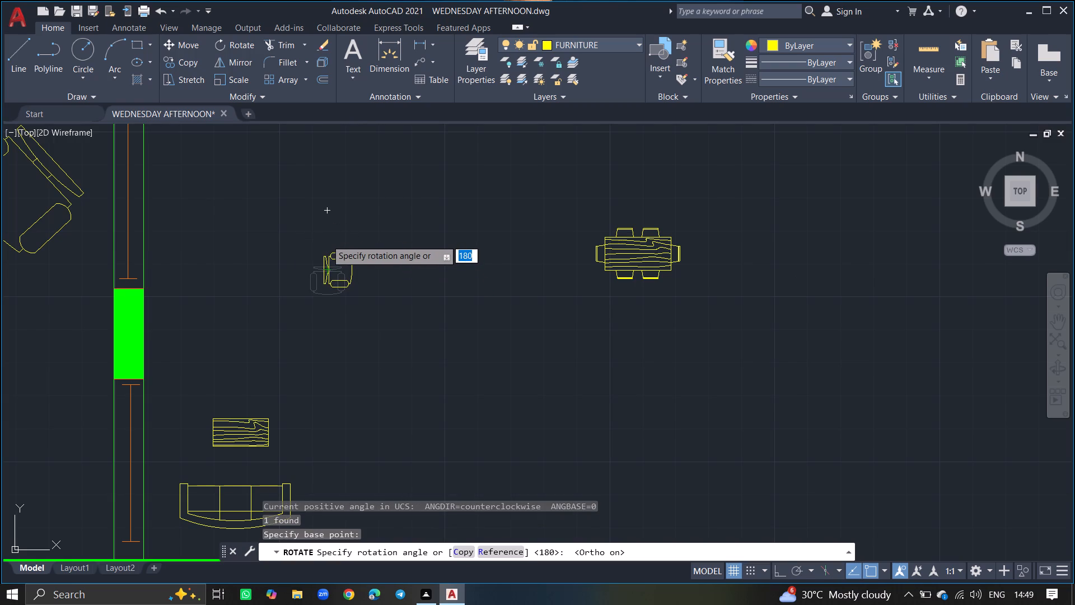
{"action": "left_click", "coordinate": [326, 240]}
Move the desk chair with Ortho off to the window-wall side of the woodgrain table, just above the sofa.
{"action": "left_click", "coordinate": [327, 259]}
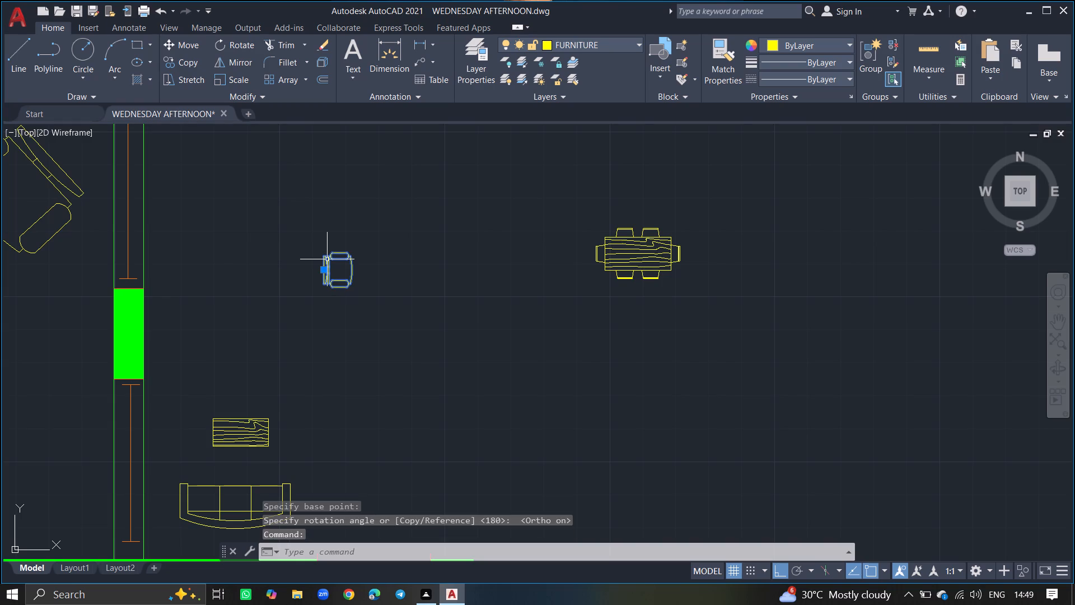
{"action": "type", "text": "MOVE"}
{"action": "key", "text": "Return"}
{"action": "left_click", "coordinate": [329, 272]}
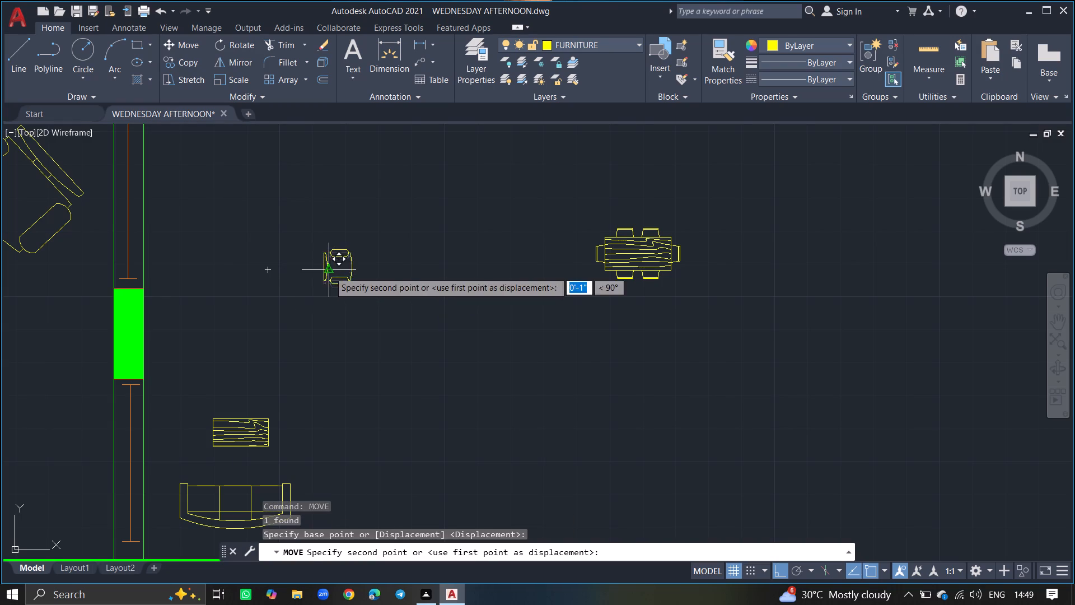
{"action": "key", "text": "F8"}
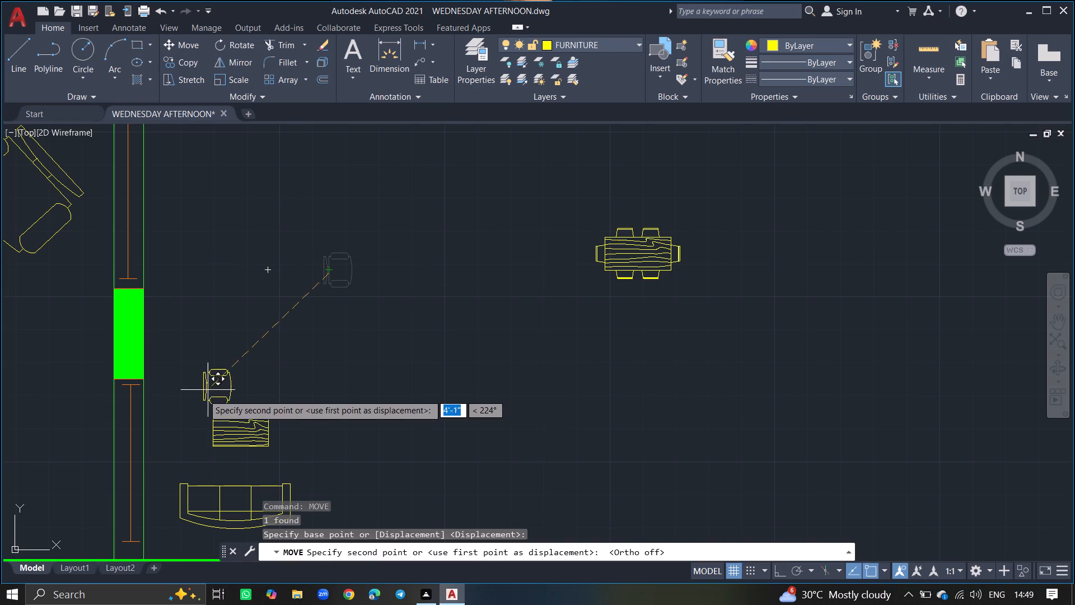
{"action": "left_click", "coordinate": [163, 434]}
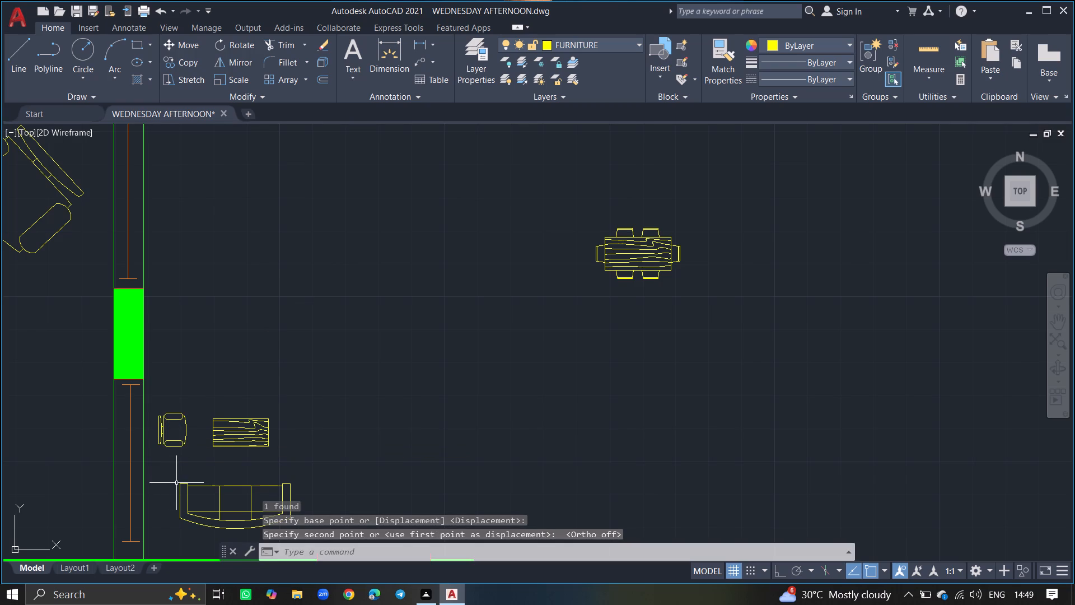
{"action": "scroll", "coordinate": [179, 483], "scroll_direction": "down", "scroll_amount": 1, "text": "ctrl"}
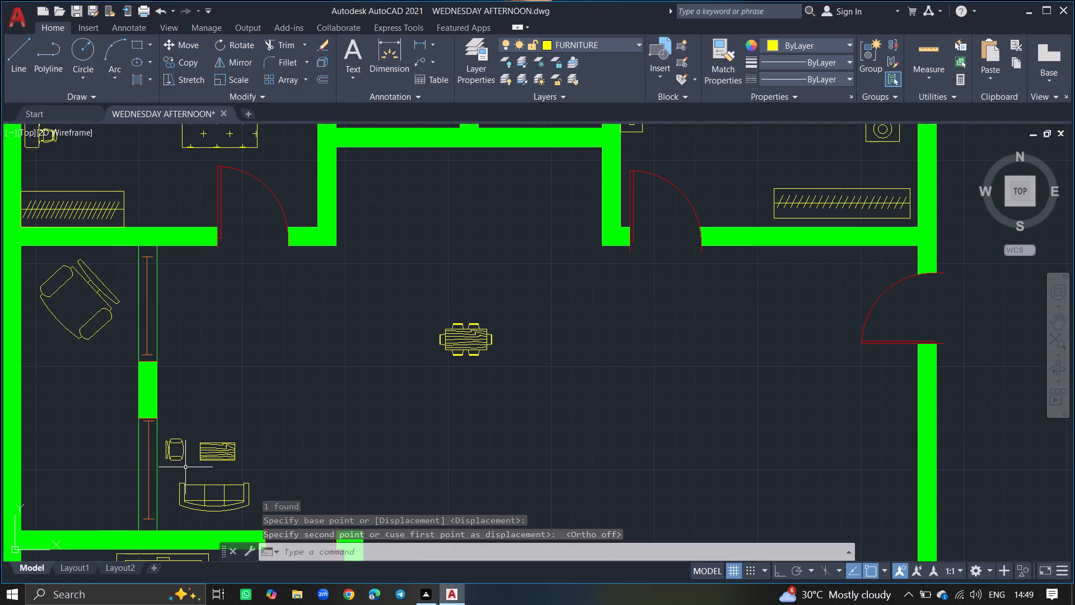
Scale the desk chair by the woodgrain table up to roughly one and a half times its size.
{"action": "left_click_drag", "start_coordinate": [180, 460], "coordinate": [186, 465]}
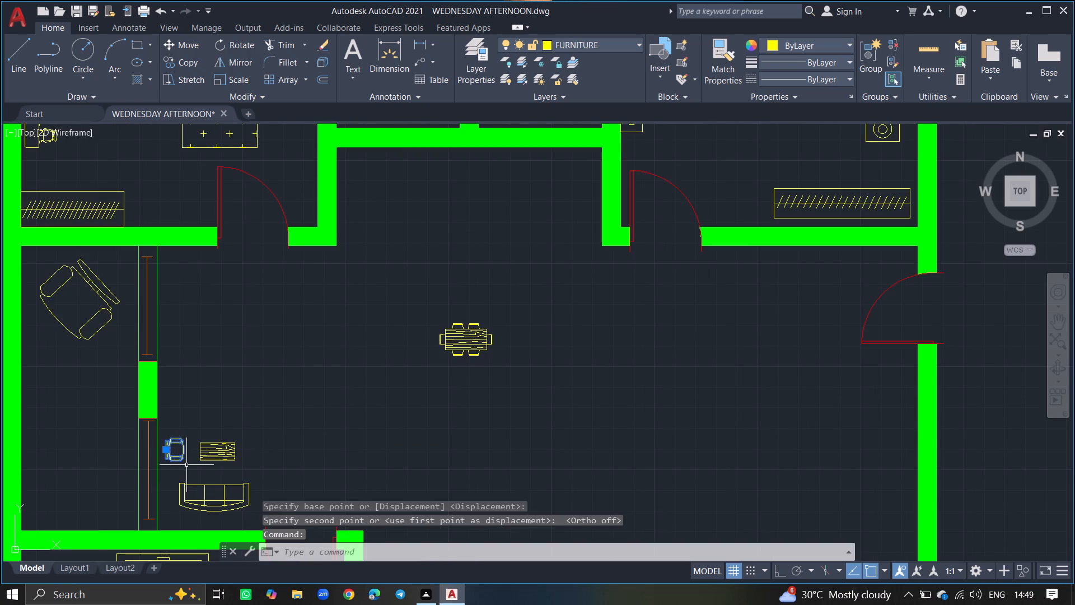
{"action": "type", "text": "SC"}
{"action": "key", "text": "Return"}
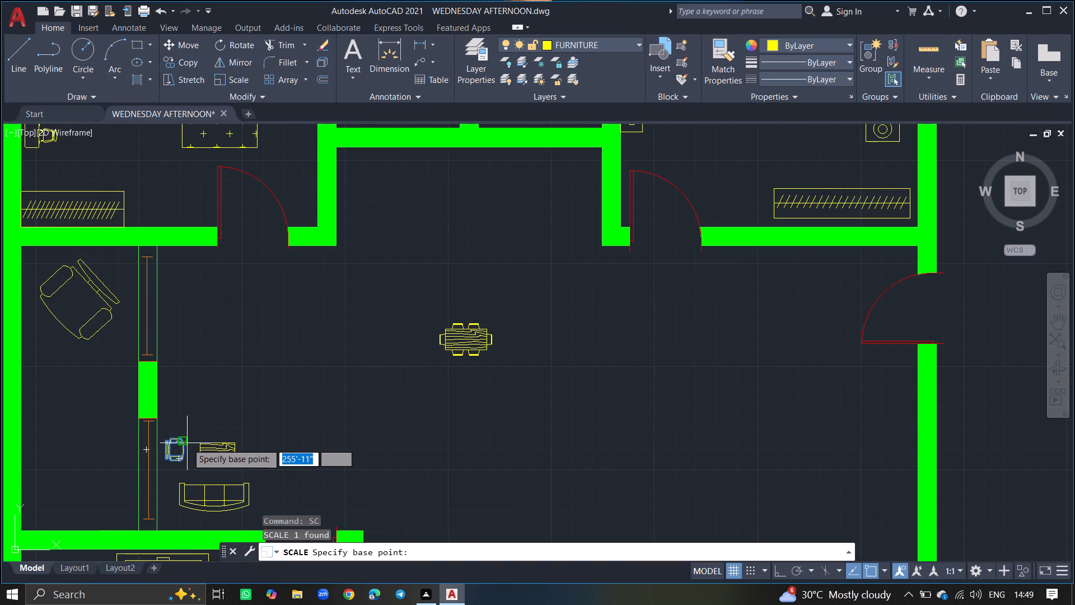
{"action": "left_click", "coordinate": [185, 452]}
{"action": "scroll", "coordinate": [188, 453], "scroll_direction": "up", "scroll_amount": 2, "text": "ctrl"}
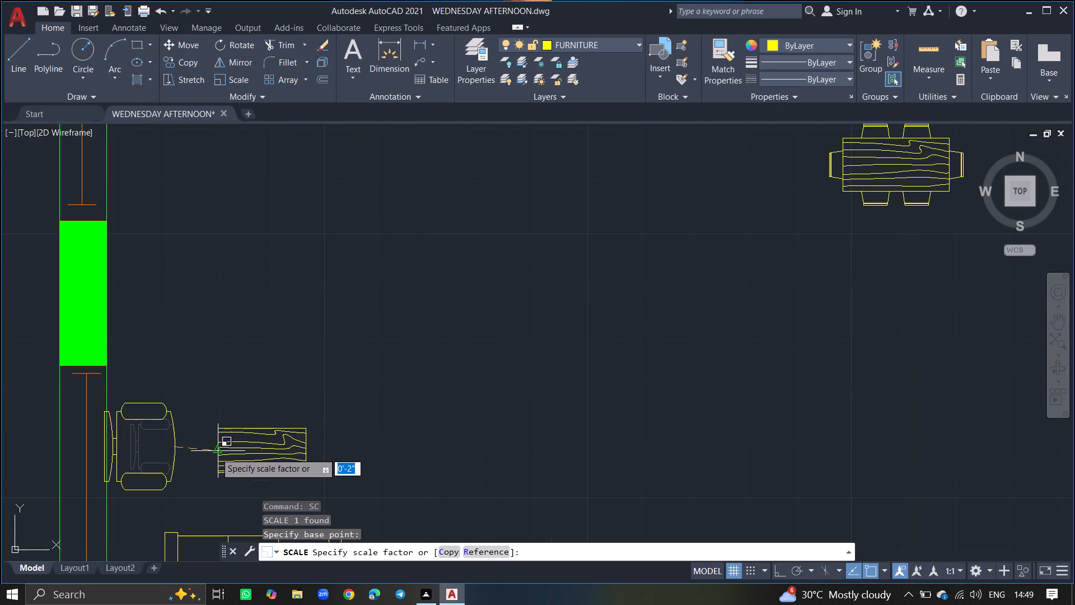
{"action": "left_click", "coordinate": [218, 453]}
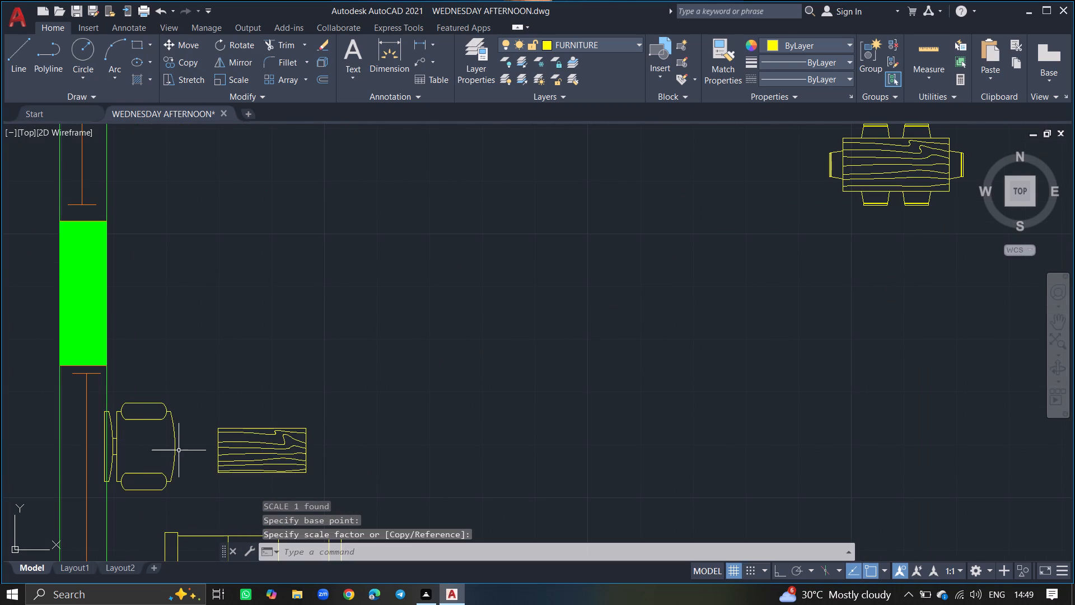
Move the enlarged desk chair off the window wall, leaving it just short of the woodgrain table.
{"action": "left_click", "coordinate": [175, 453]}
{"action": "type", "text": "MOVE"}
{"action": "key", "text": "Return"}
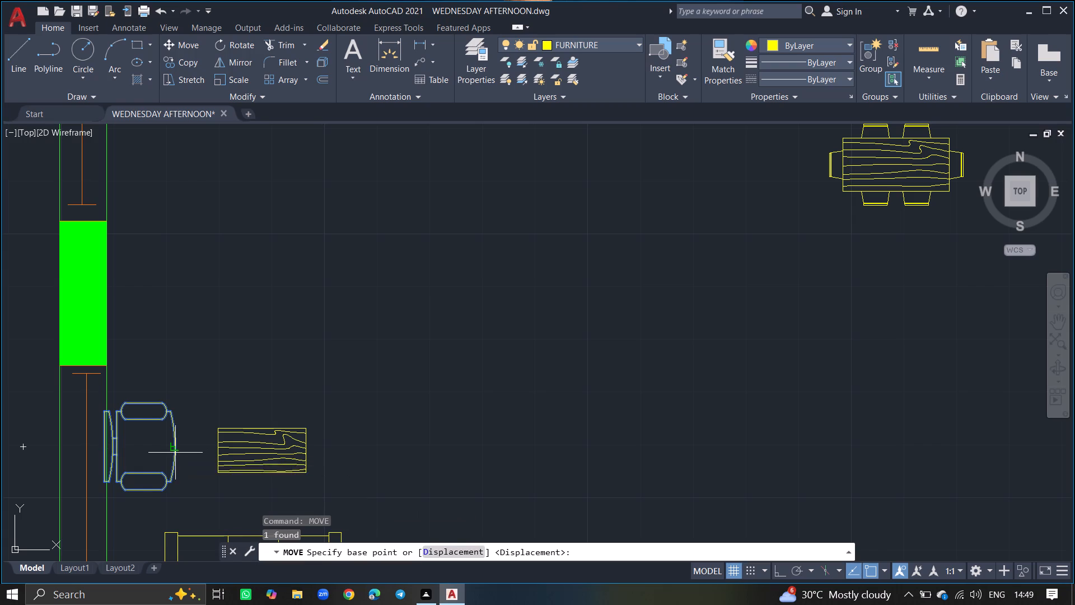
{"action": "left_click", "coordinate": [175, 453]}
{"action": "left_click", "coordinate": [200, 457]}
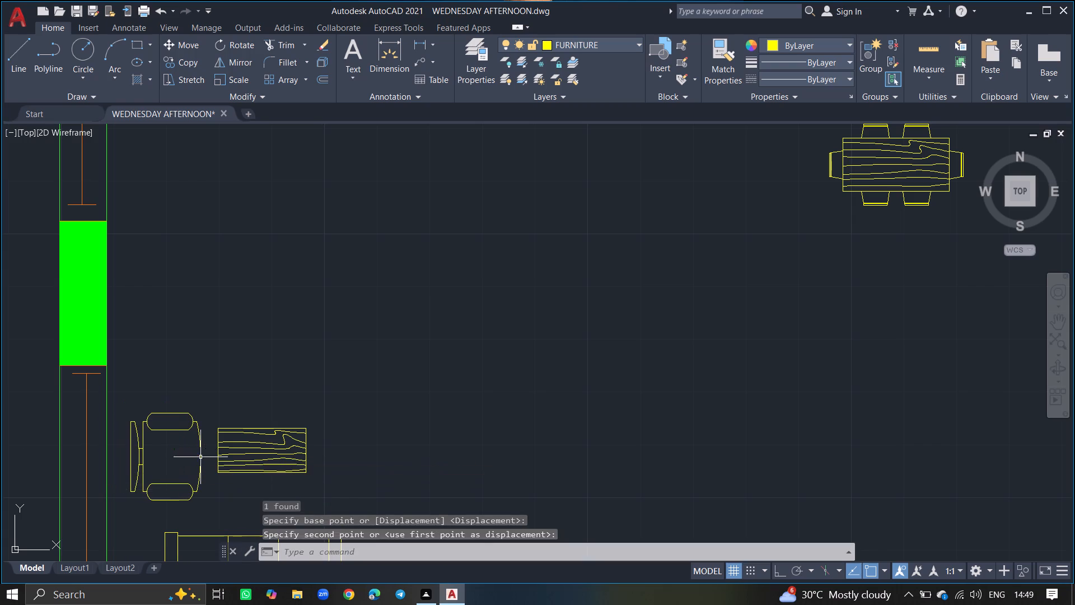
Insert the "Sofa - Roundback 7 ft." block from the DesignCenter into the drawing and close the DesignCenter.
{"action": "scroll", "coordinate": [225, 387], "scroll_direction": "down", "scroll_amount": 4, "text": "ctrl"}
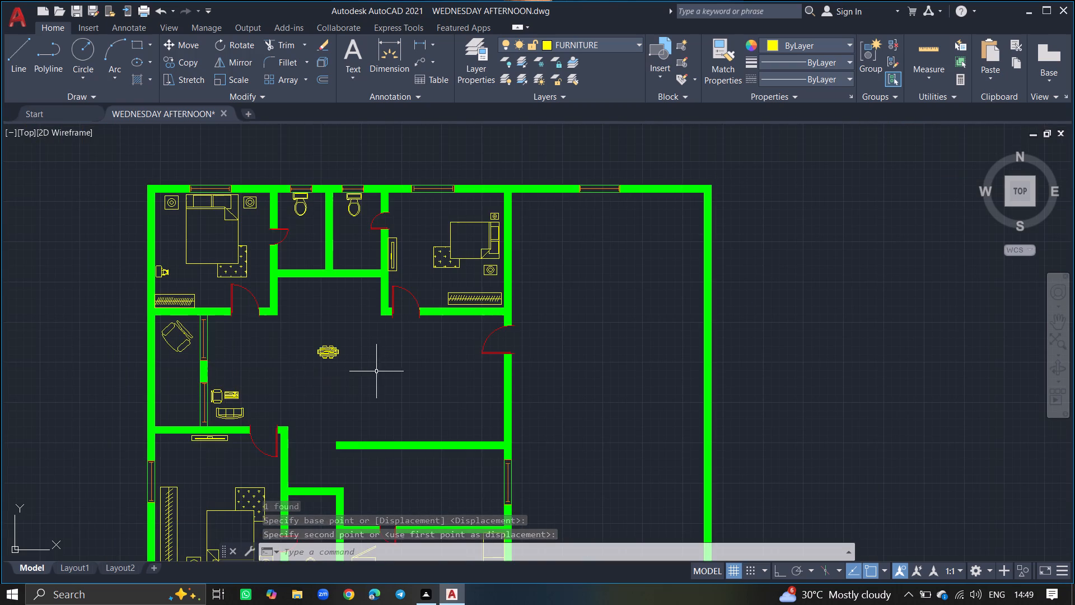
{"action": "key", "text": "ctrl+2"}
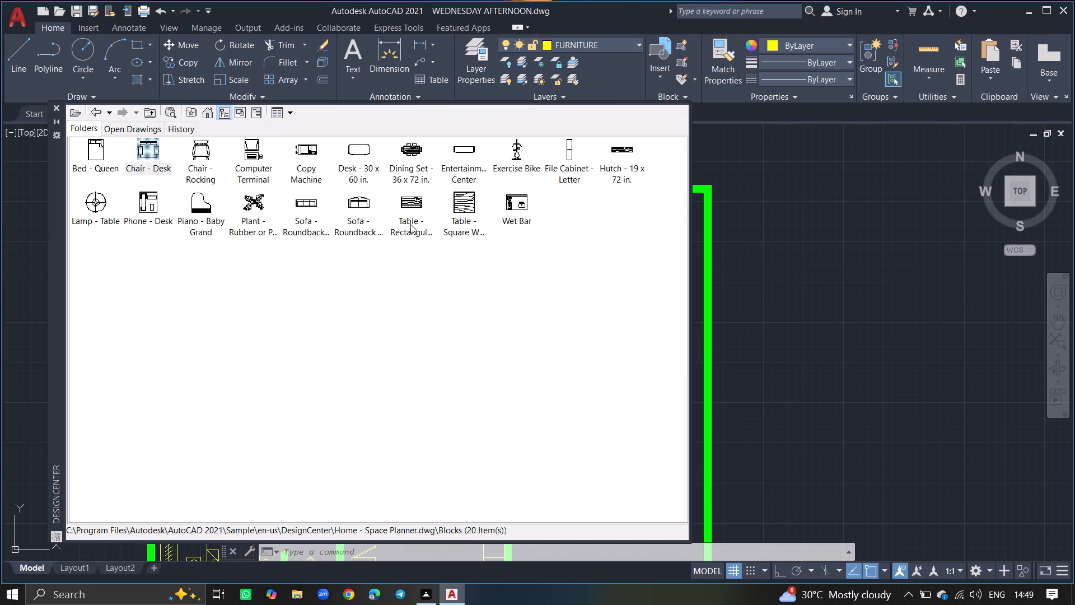
{"action": "left_click", "coordinate": [314, 208]}
{"action": "left_click_drag", "start_coordinate": [314, 208], "coordinate": [778, 314]}
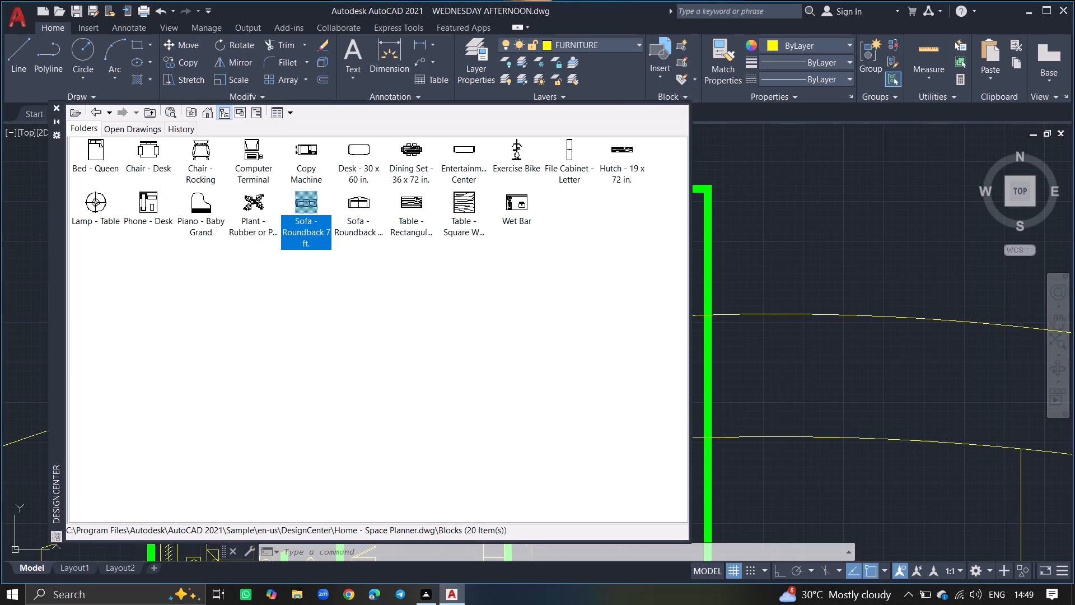
{"action": "left_click_drag", "start_coordinate": [778, 314], "coordinate": [779, 314]}
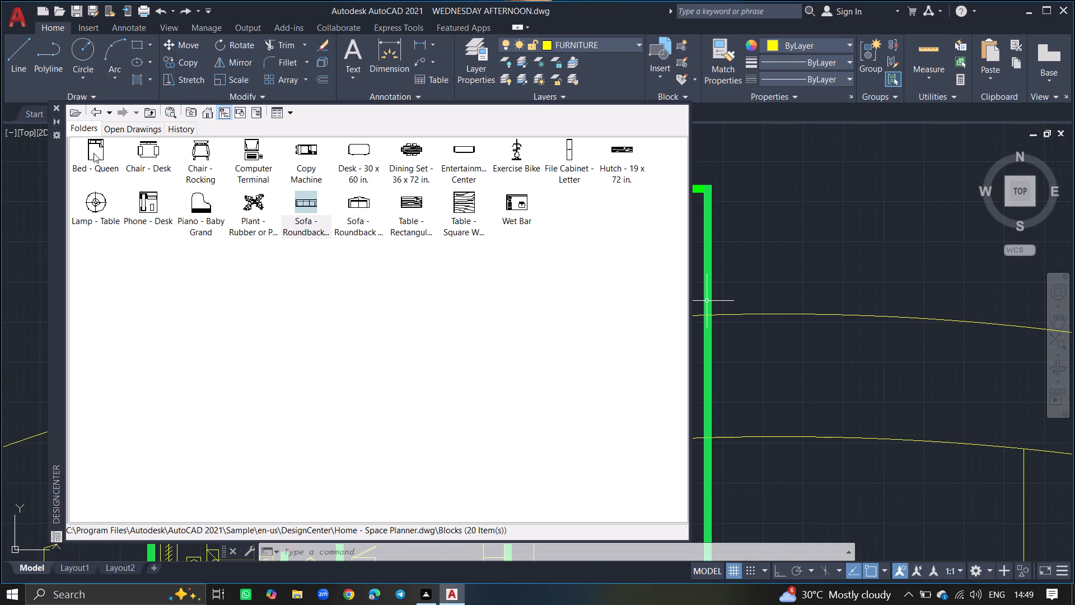
{"action": "left_click", "coordinate": [57, 105]}
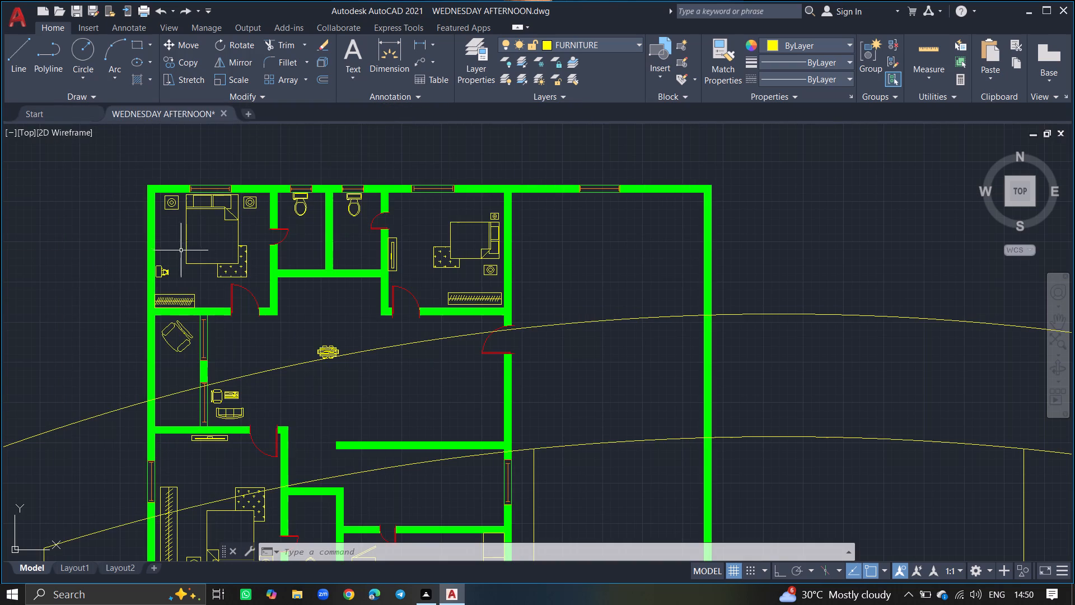
Scale the oversized roundback sofa down to furniture size, just below the dining set in the living area.
{"action": "left_click_drag", "start_coordinate": [299, 363], "coordinate": [315, 395]}
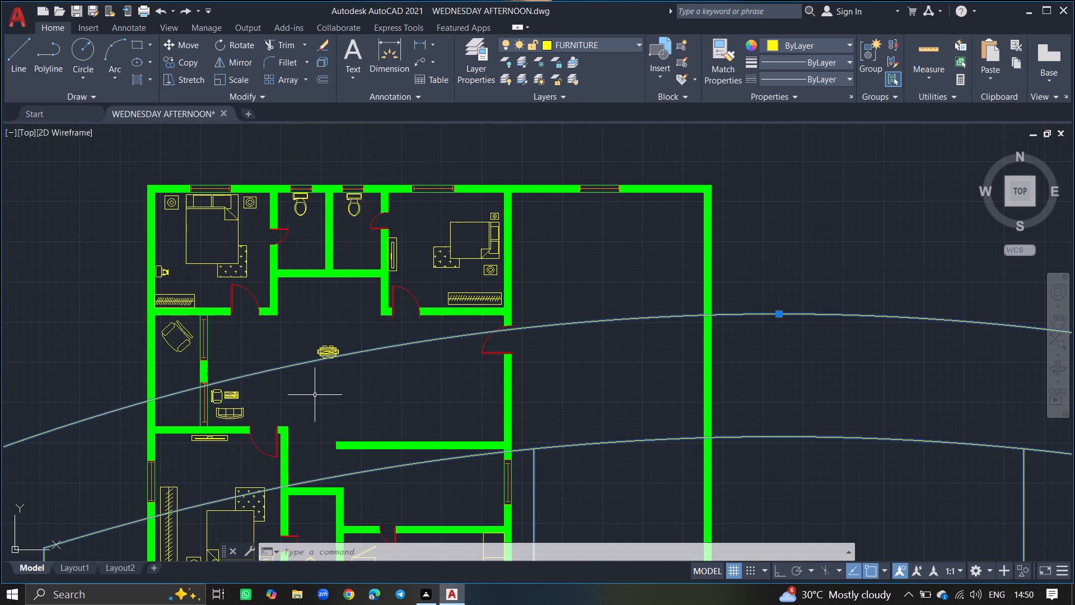
{"action": "type", "text": "SC"}
{"action": "key", "text": "Return"}
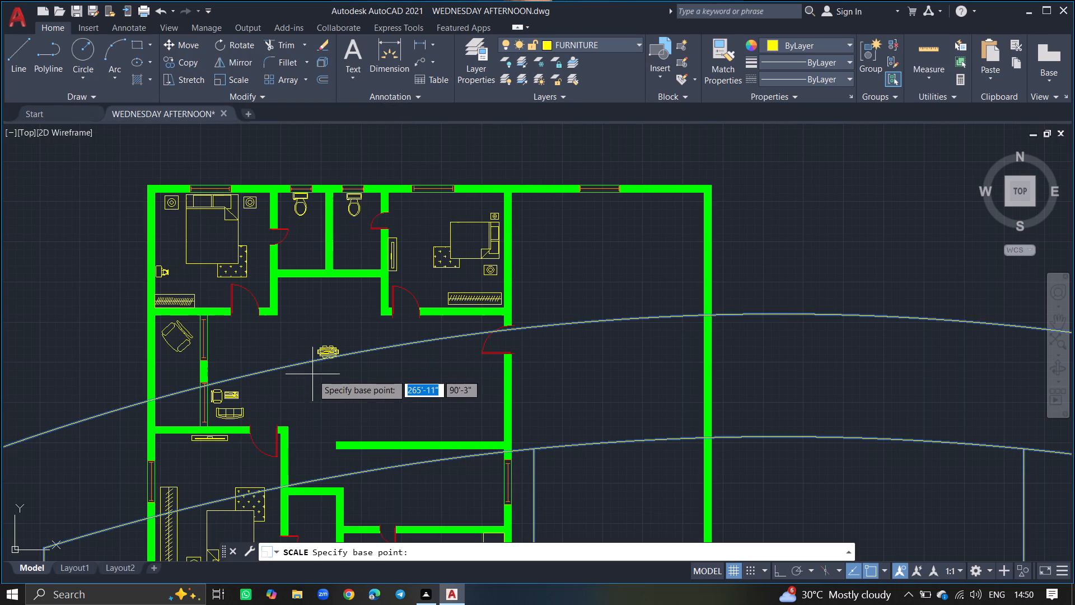
{"action": "left_click", "coordinate": [306, 362]}
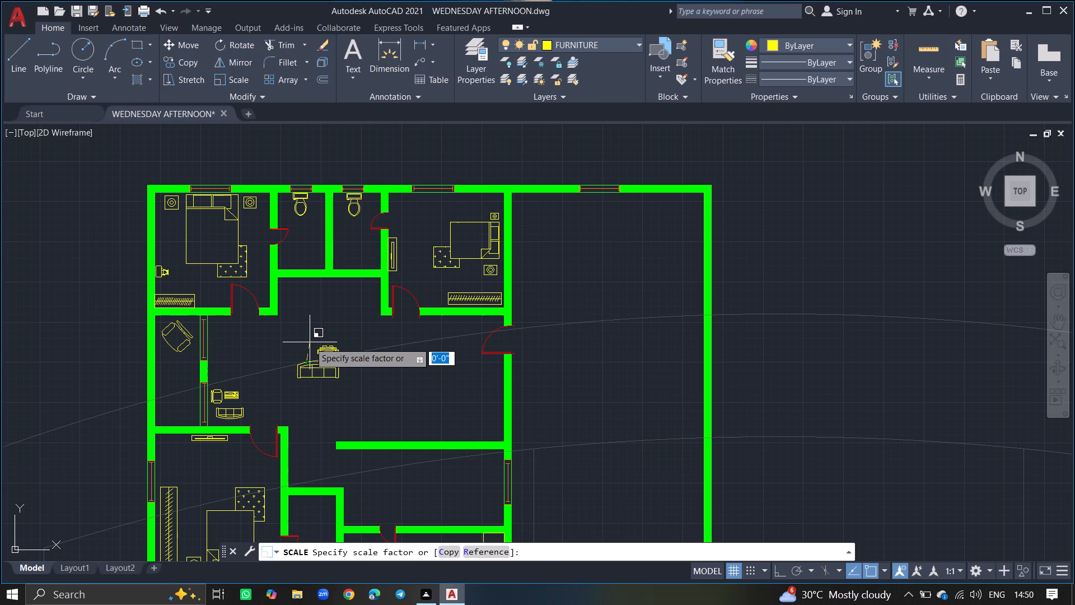
{"action": "scroll", "coordinate": [310, 347], "scroll_direction": "up", "scroll_amount": 3, "text": "ctrl"}
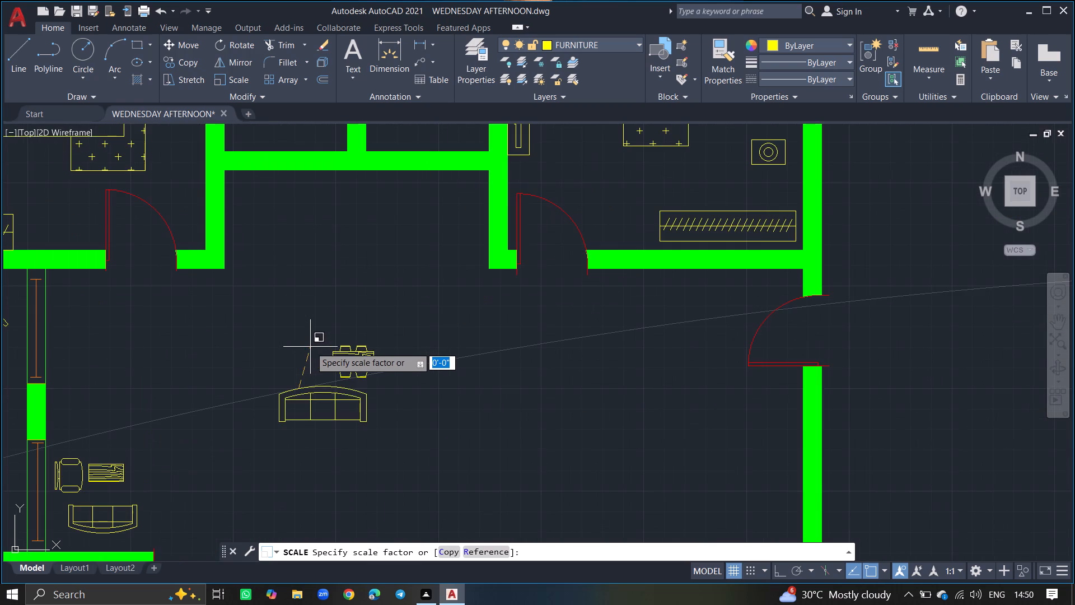
{"action": "left_click_drag", "start_coordinate": [310, 356], "coordinate": [309, 395]}
Rotate the new roundback sofa 180 degrees so its curved back faces away from the dining set.
{"action": "left_click", "coordinate": [309, 395]}
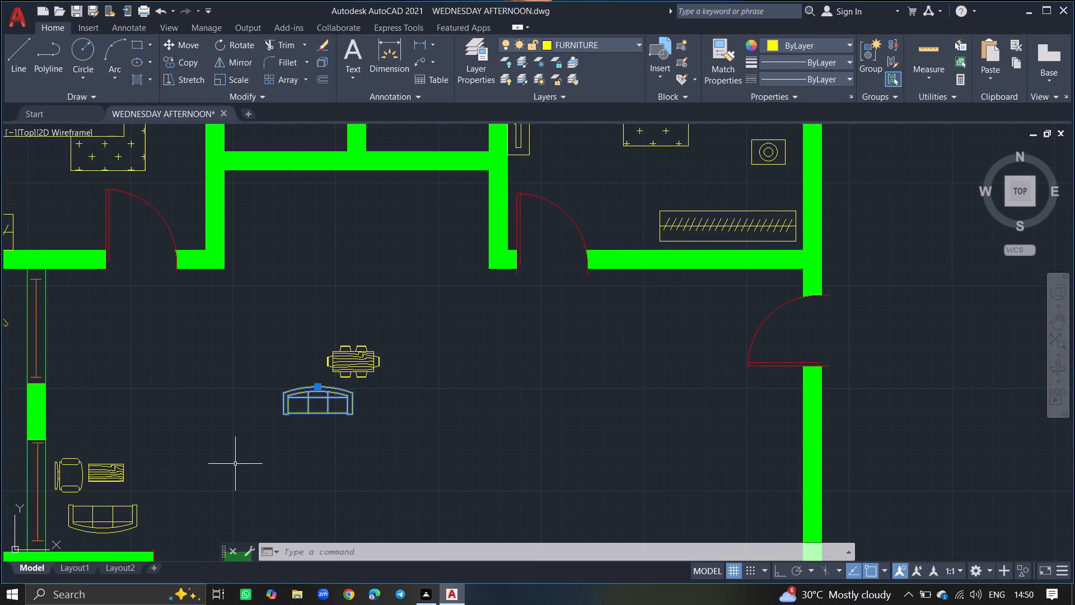
{"action": "type", "text": "RO"}
{"action": "key", "text": "Return"}
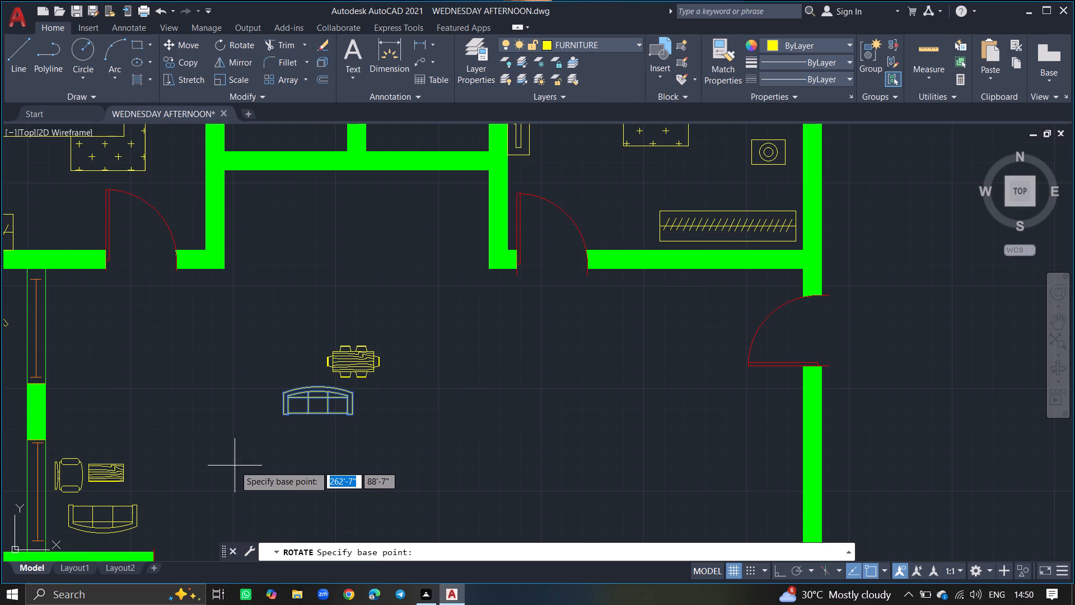
{"action": "left_click", "coordinate": [315, 400]}
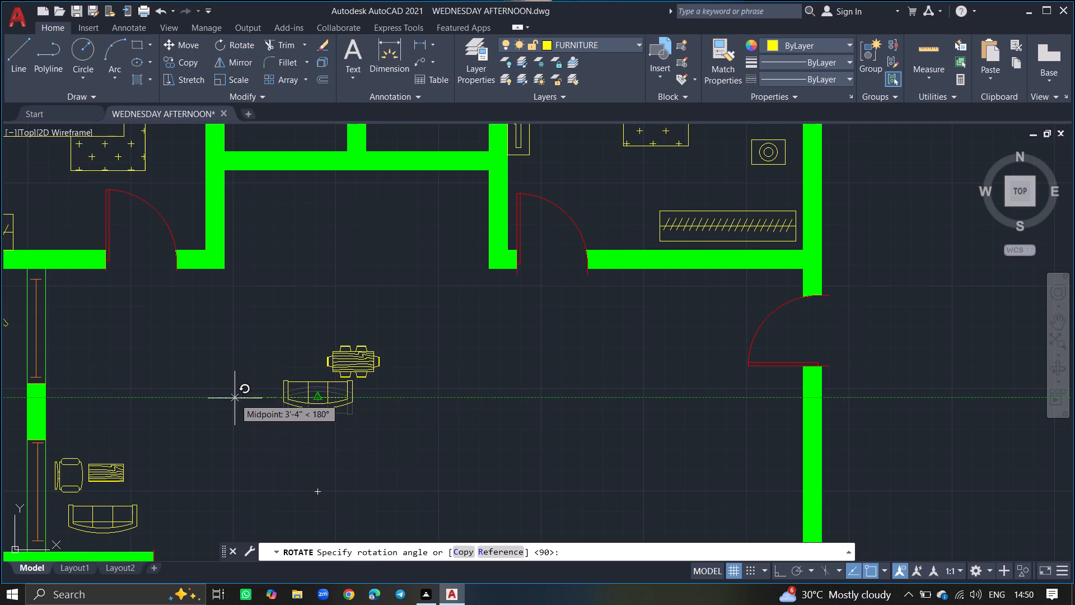
{"action": "left_click_drag", "start_coordinate": [235, 397], "coordinate": [291, 403]}
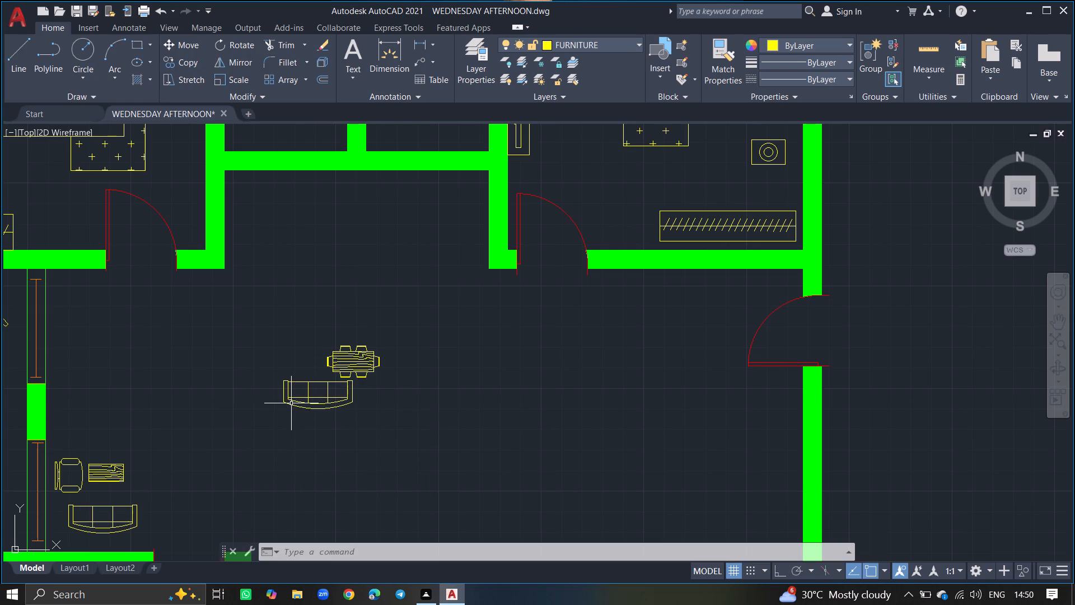
Move the rotated sofa to the living area's south partition wall, with its back against the wall.
{"action": "left_click_drag", "start_coordinate": [291, 403], "coordinate": [293, 401]}
{"action": "left_click", "coordinate": [293, 401]}
{"action": "type", "text": "MOVE"}
{"action": "key", "text": "Return"}
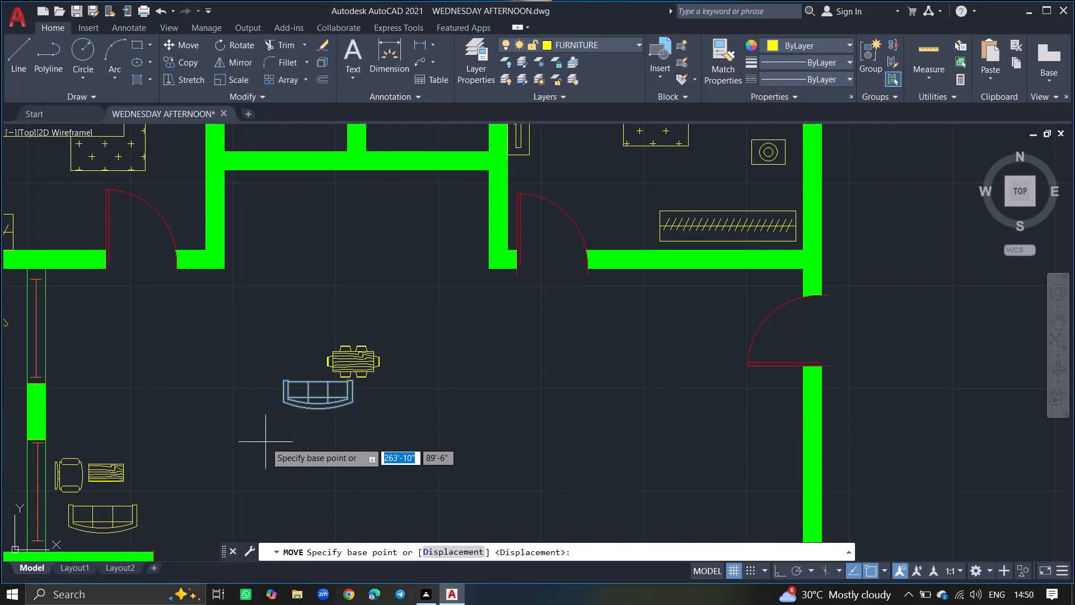
{"action": "left_click", "coordinate": [320, 408]}
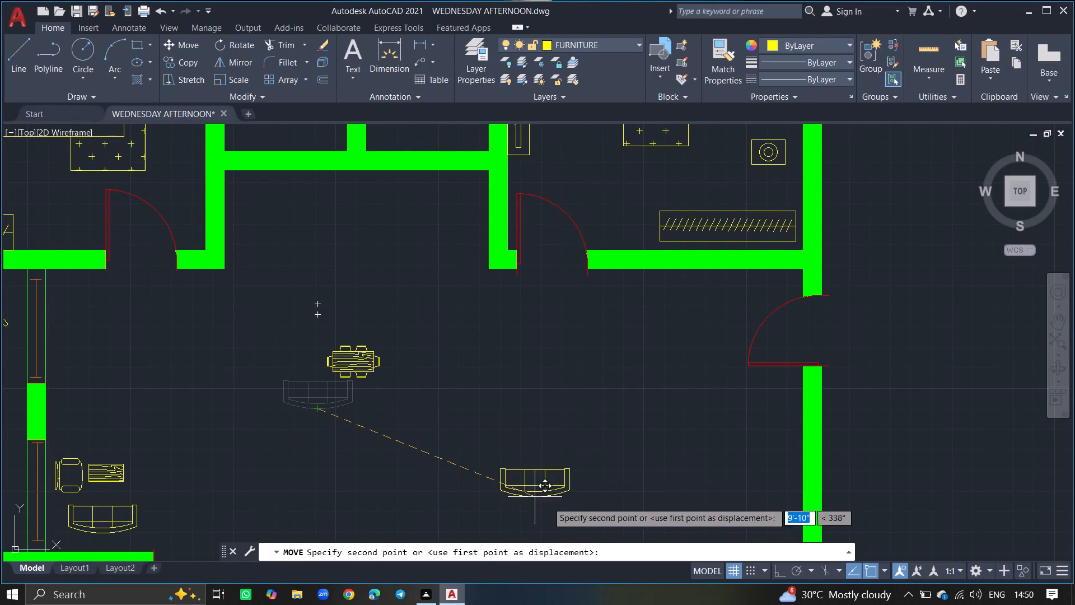
{"action": "scroll", "coordinate": [670, 524], "scroll_direction": "down", "scroll_amount": 3, "text": "ctrl"}
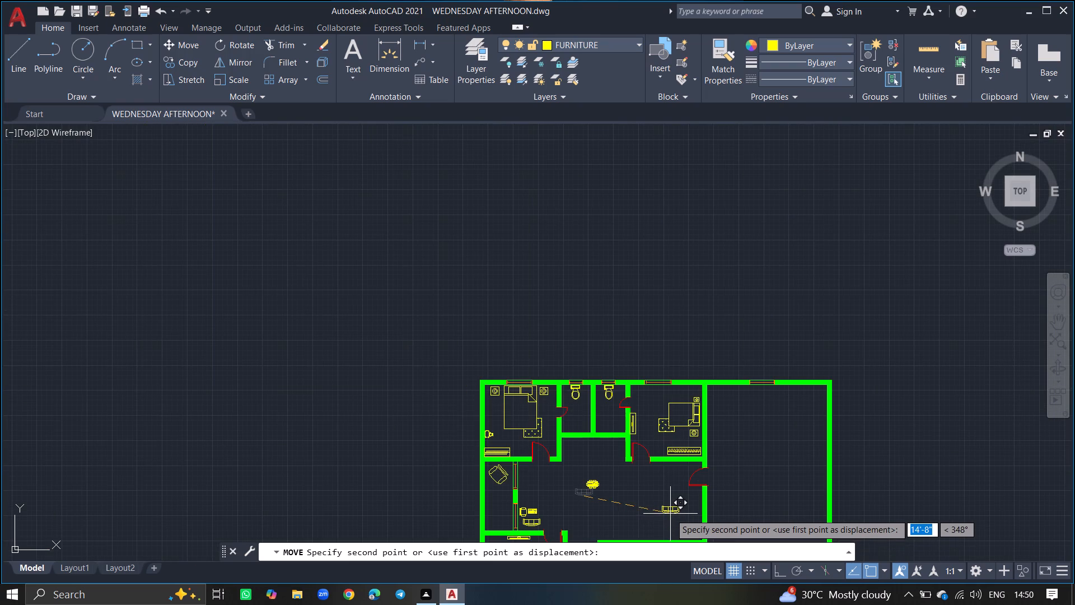
{"action": "left_click", "coordinate": [665, 534]}
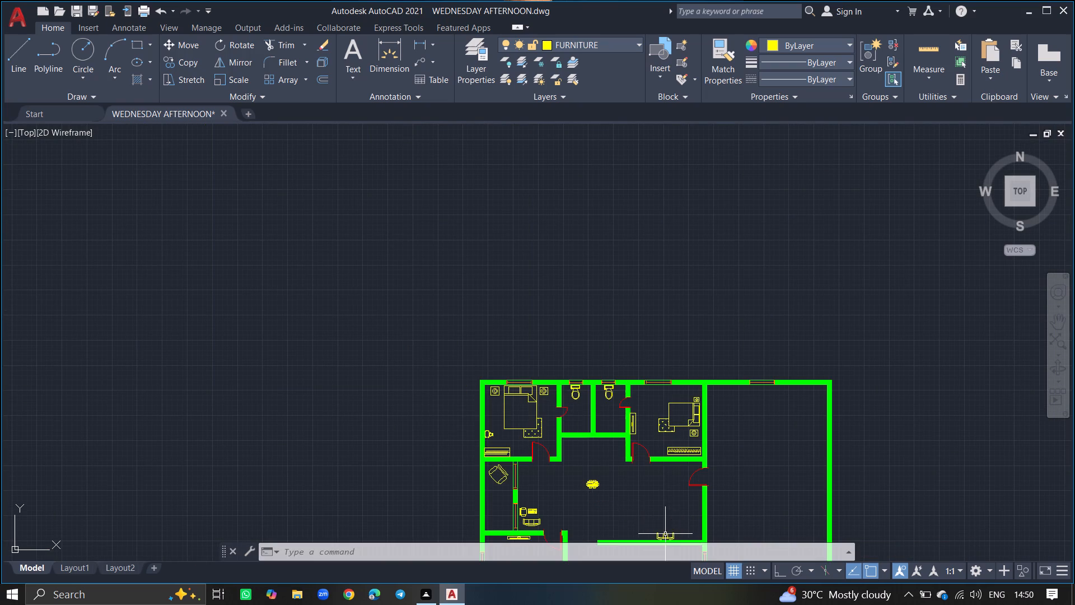
Move the sofa slightly north, leaving a small gap between its back and the partition wall.
{"action": "scroll", "coordinate": [612, 494], "scroll_direction": "down", "scroll_amount": 1, "text": "ctrl"}
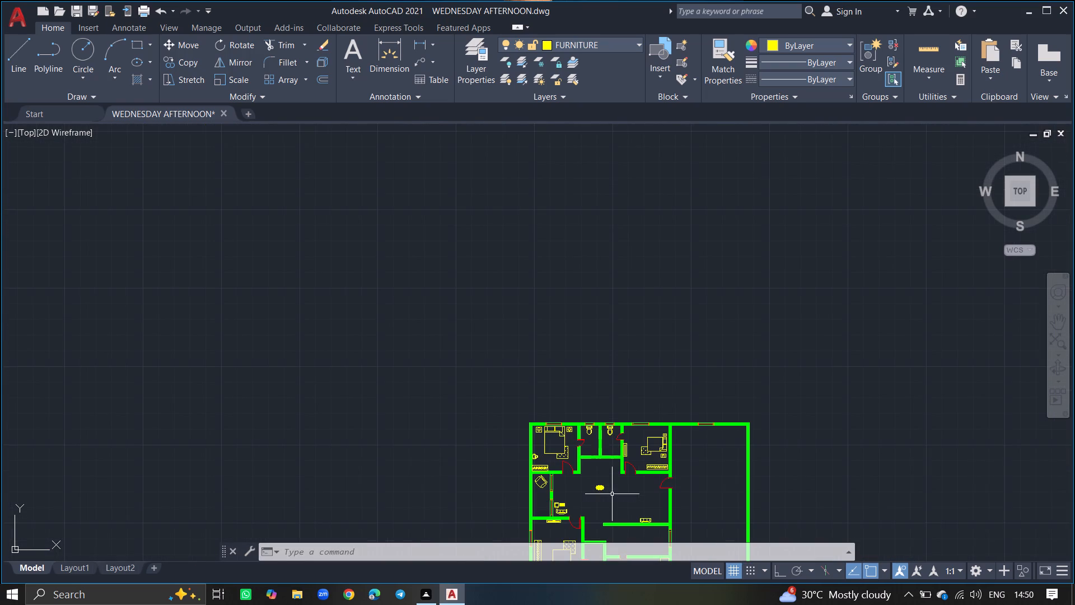
{"action": "scroll", "coordinate": [644, 536], "scroll_direction": "up", "scroll_amount": 4, "text": "ctrl"}
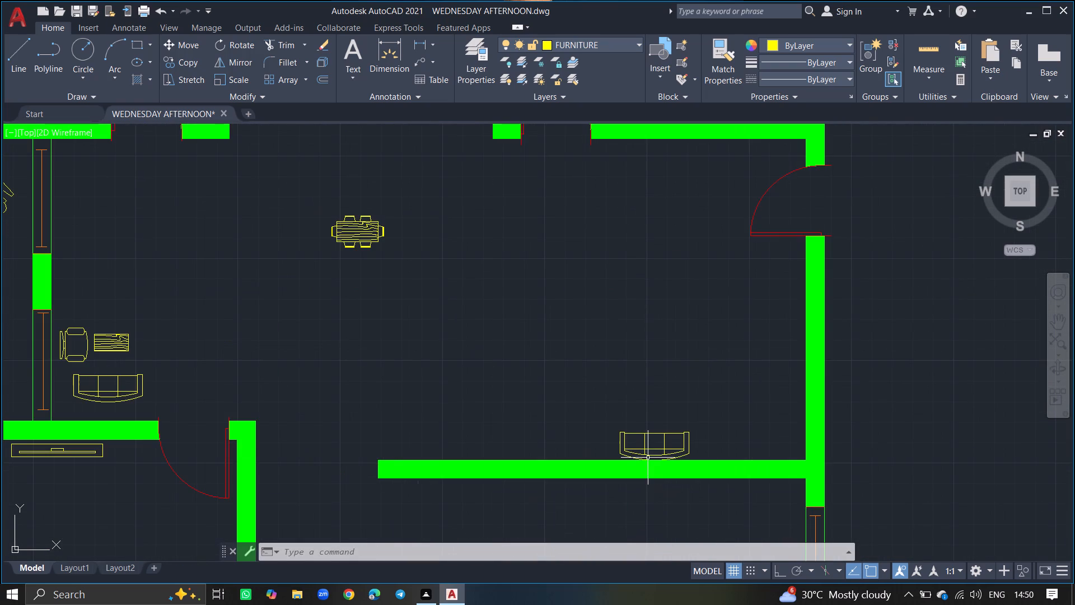
{"action": "left_click", "coordinate": [645, 454]}
{"action": "type", "text": "MO"}
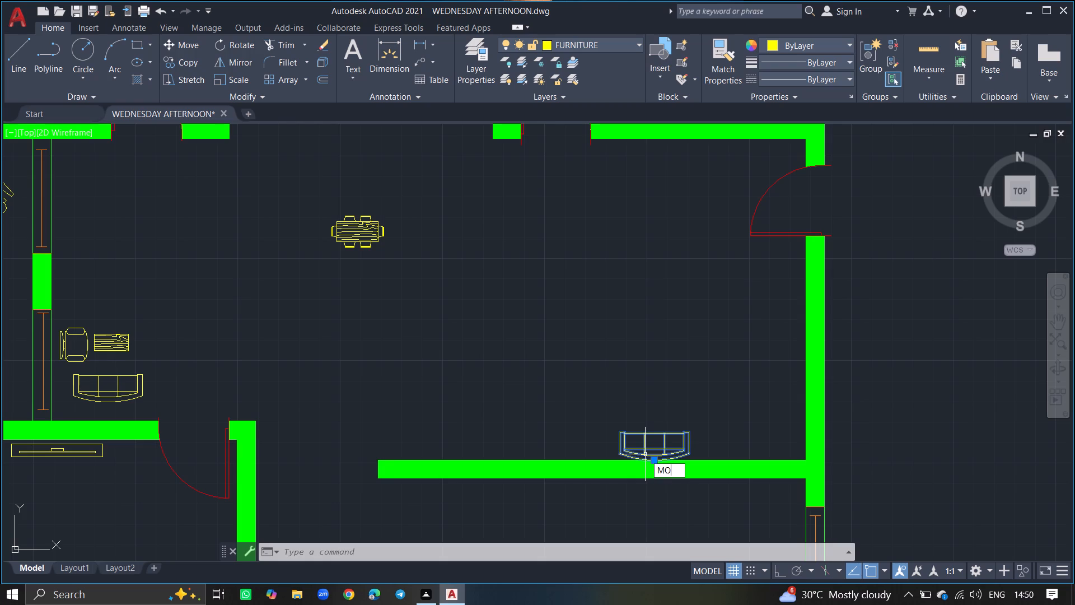
{"action": "type", "text": "VE"}
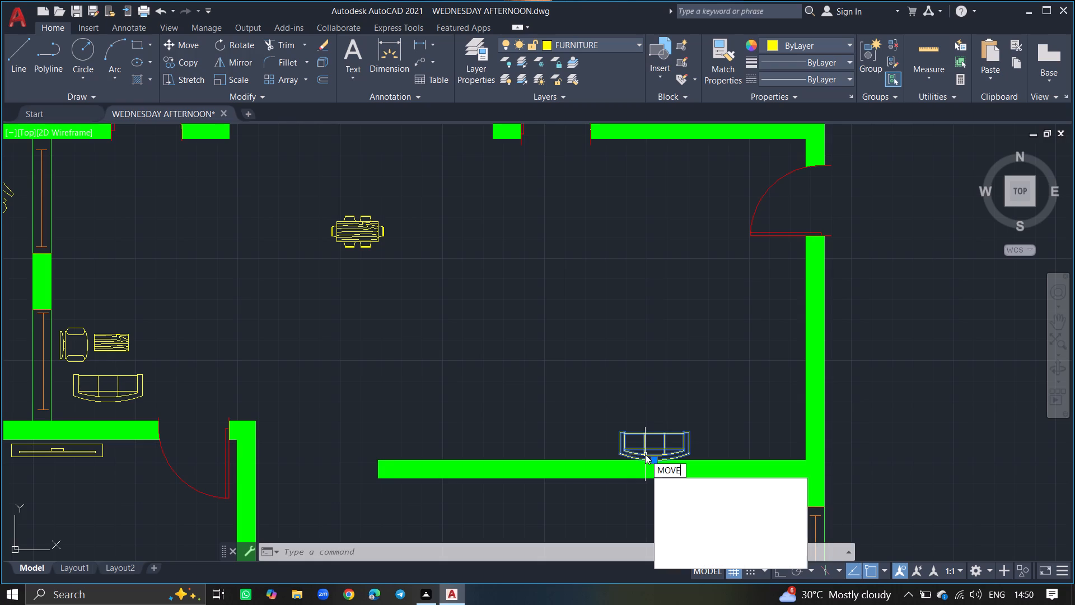
{"action": "key", "text": "Return"}
{"action": "left_click", "coordinate": [645, 452]}
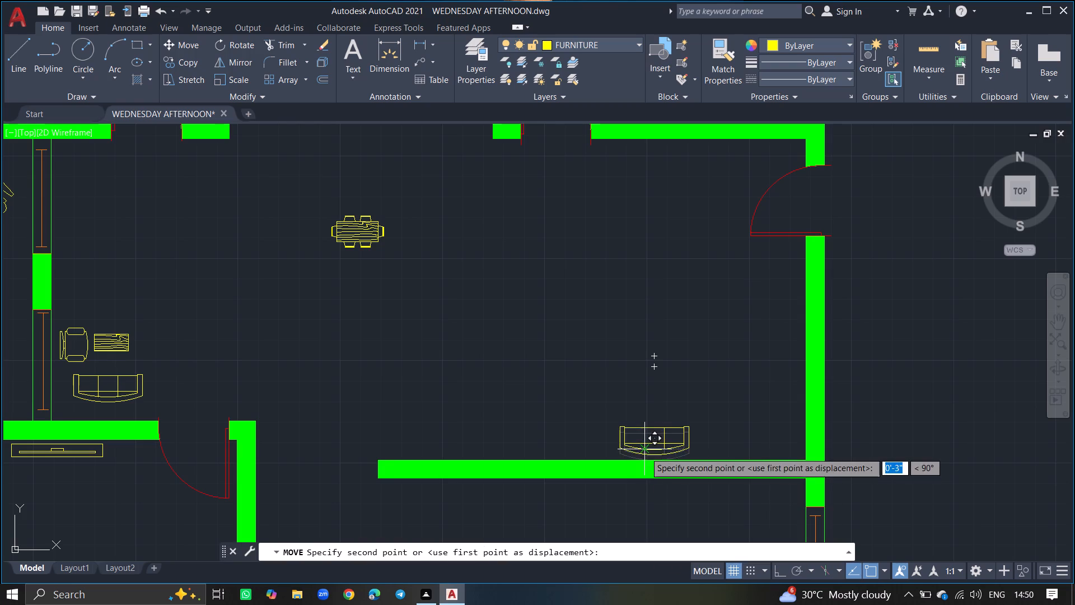
{"action": "left_click", "coordinate": [646, 440]}
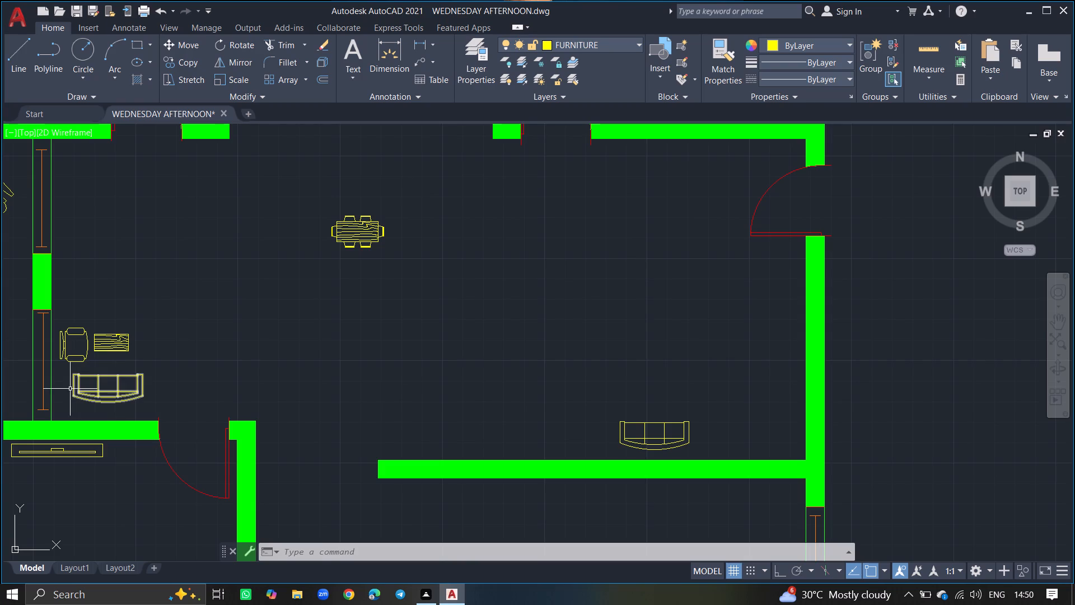
Draw a small, nearly square rectangle between the window wall and the arm of the sofa below the desk chair.
{"action": "scroll", "coordinate": [70, 389], "scroll_direction": "up", "scroll_amount": 5, "text": "ctrl"}
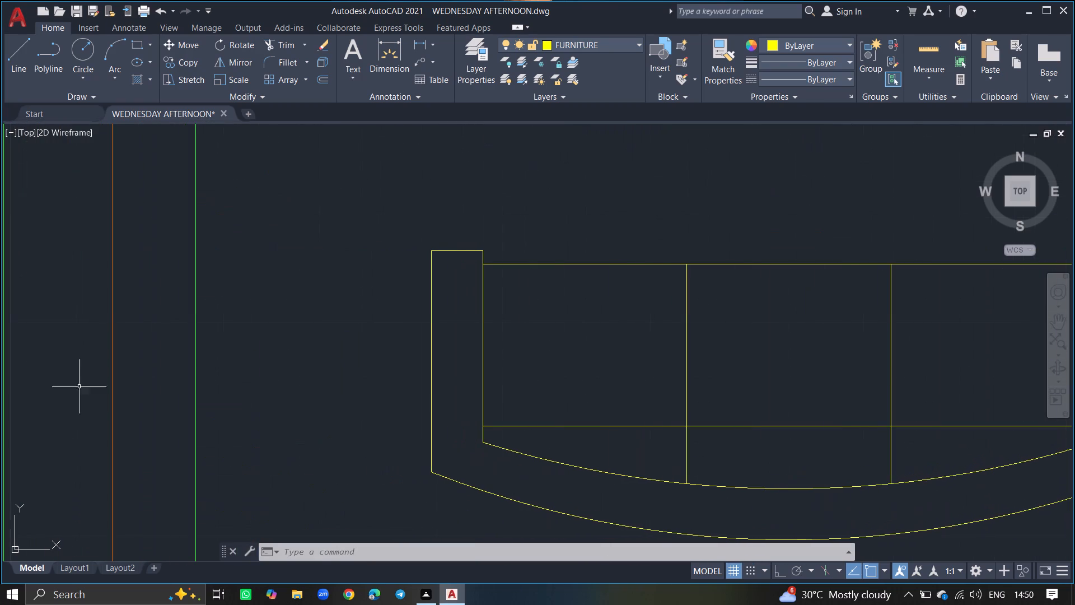
{"action": "type", "text": "REC"}
{"action": "key", "text": "Return"}
{"action": "left_click_drag", "start_coordinate": [228, 342], "coordinate": [258, 359]}
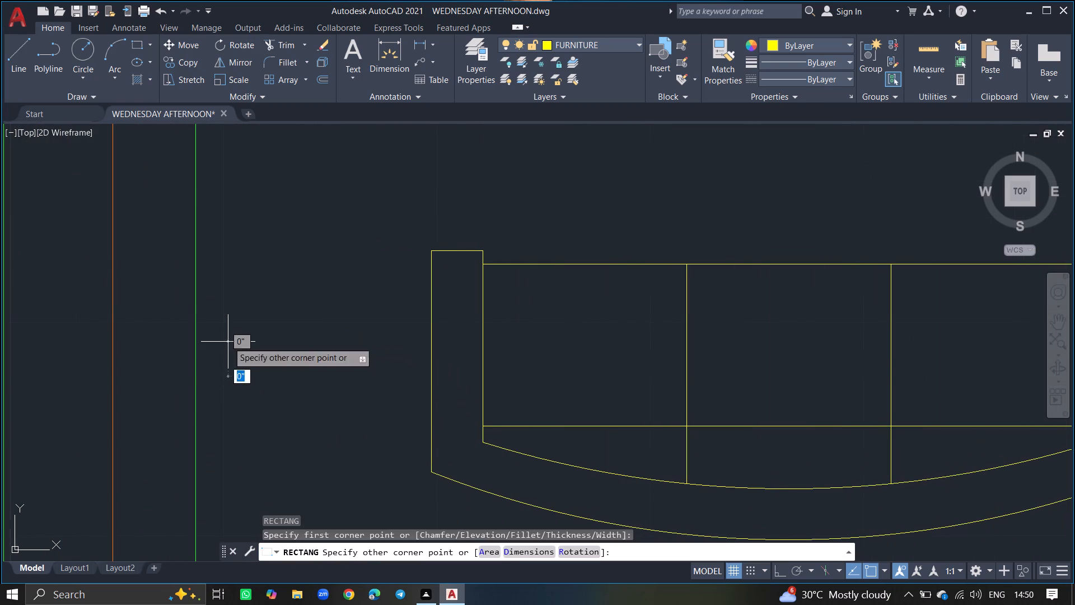
{"action": "left_click_drag", "start_coordinate": [258, 359], "coordinate": [338, 445]}
{"action": "left_click", "coordinate": [356, 465]}
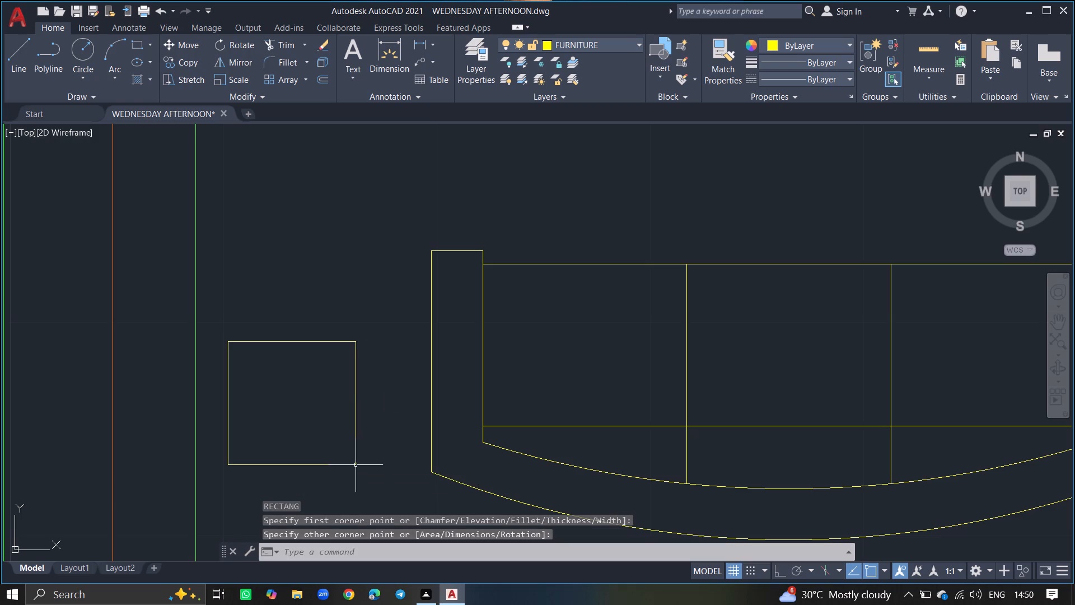
Insert two copies of the Phone - Desk block from the Home - Space Planner library at the roundback sofa beside the window wall.
{"action": "key", "text": "ctrl+2"}
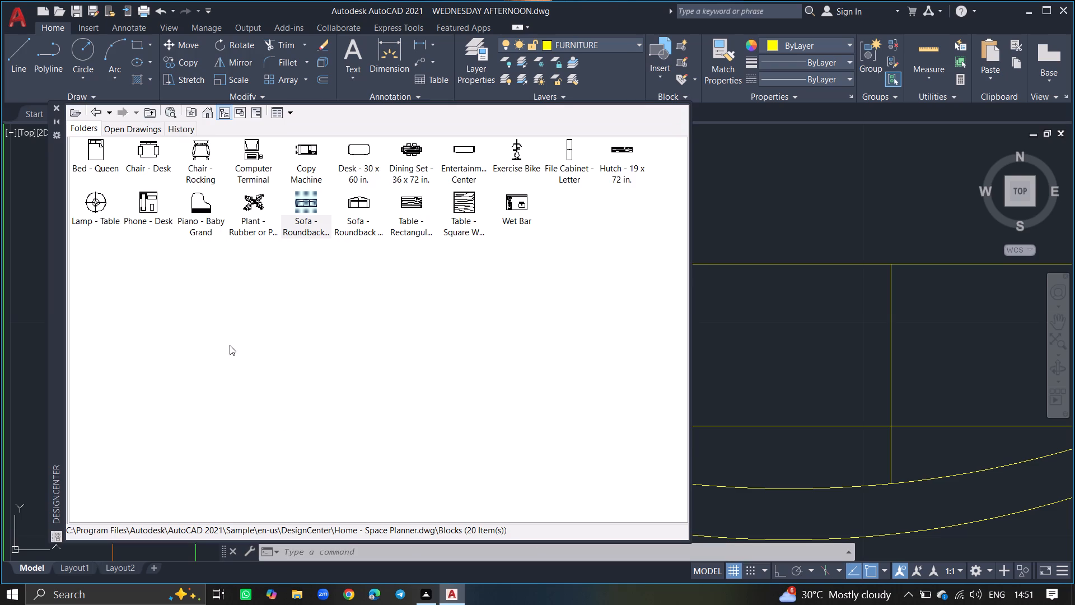
{"action": "left_click", "coordinate": [148, 210]}
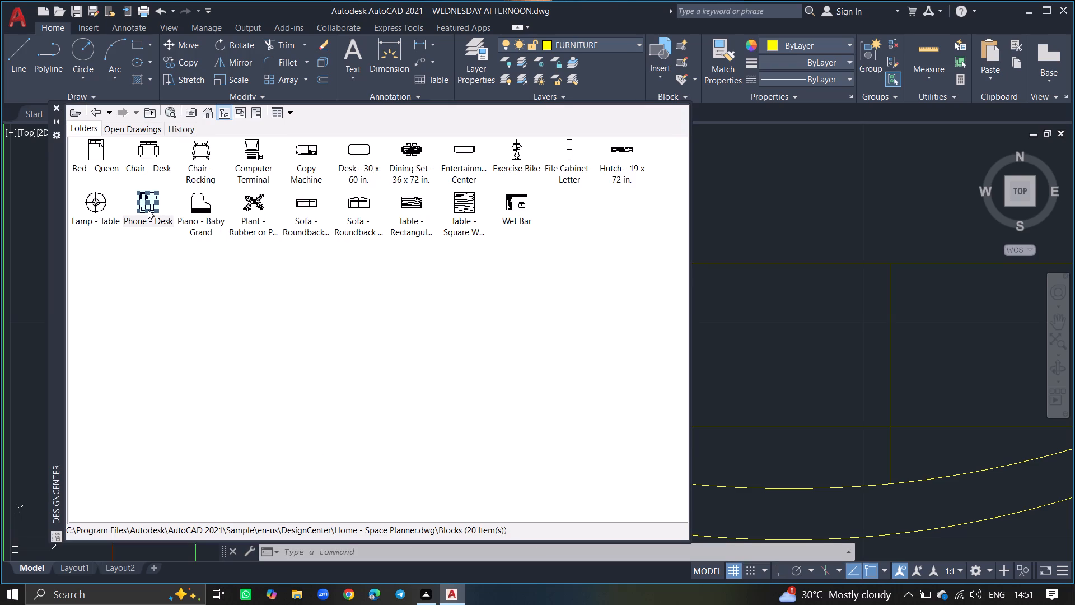
{"action": "left_click_drag", "start_coordinate": [148, 210], "coordinate": [830, 332]}
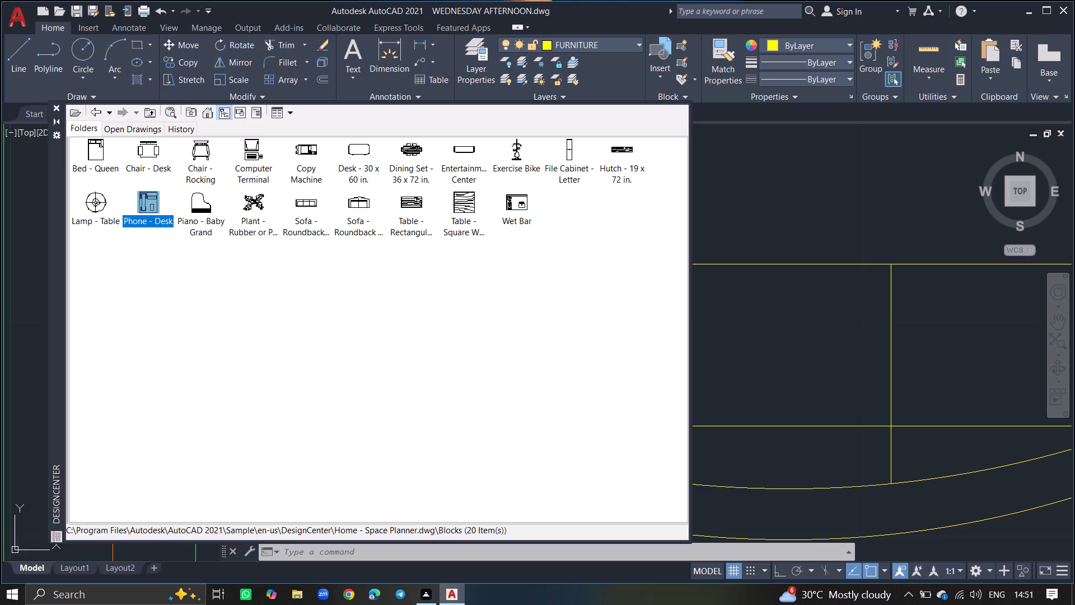
{"action": "left_click_drag", "start_coordinate": [830, 332], "coordinate": [846, 336]}
{"action": "scroll", "coordinate": [780, 302], "scroll_direction": "down", "scroll_amount": 5, "text": "ctrl"}
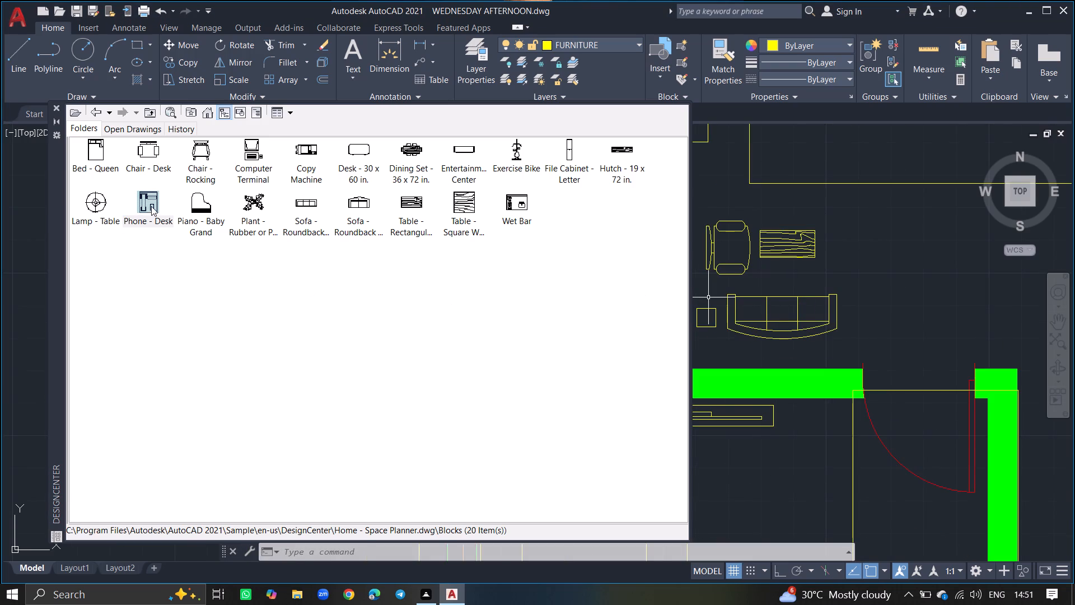
{"action": "left_click_drag", "start_coordinate": [151, 206], "coordinate": [759, 358]}
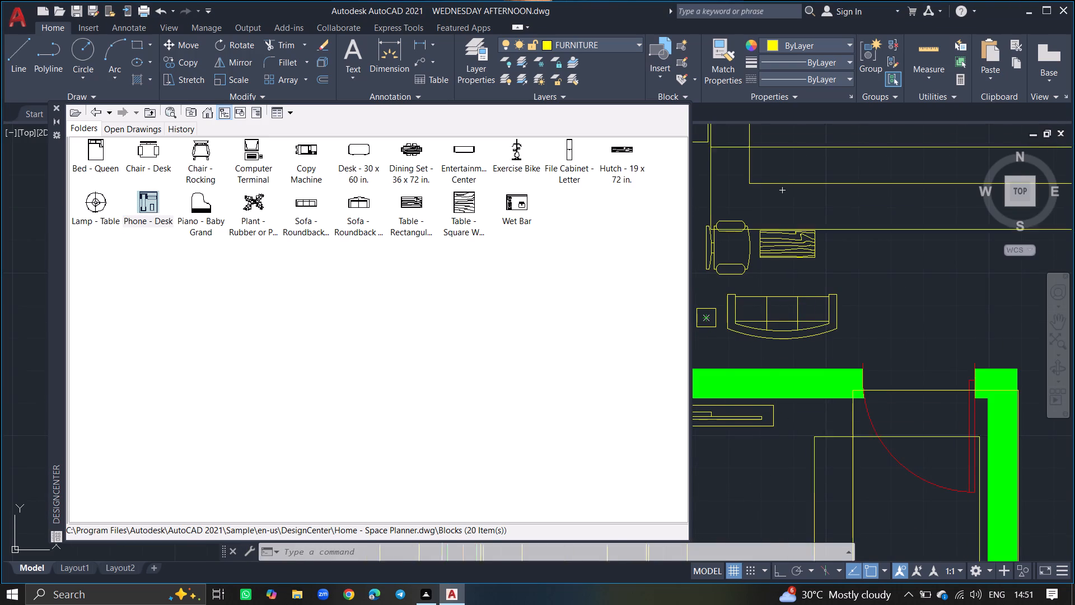
{"action": "left_click_drag", "start_coordinate": [759, 358], "coordinate": [764, 361]}
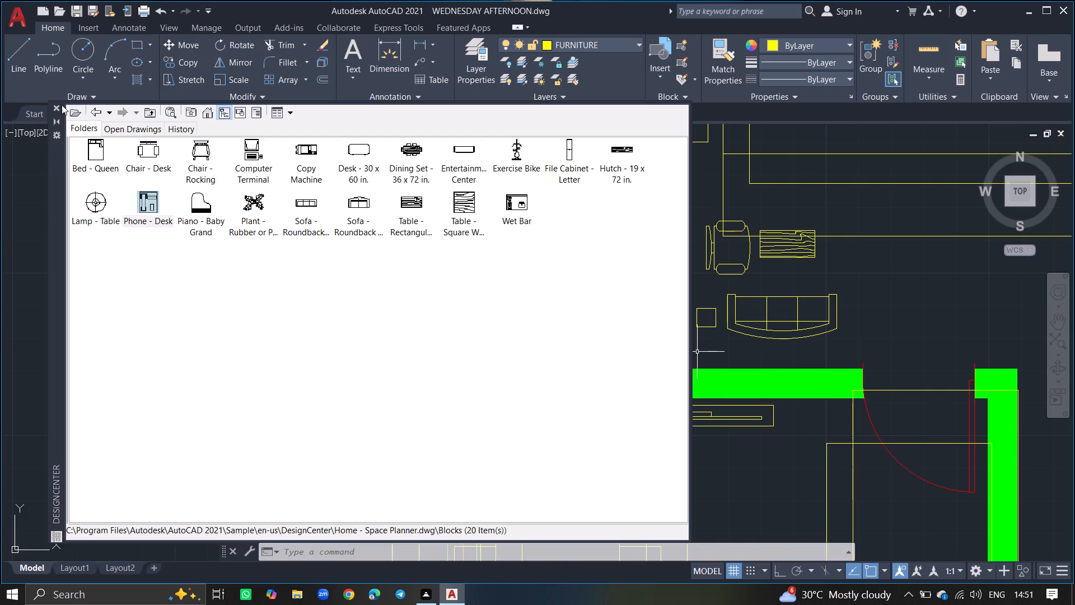
{"action": "left_click", "coordinate": [55, 103]}
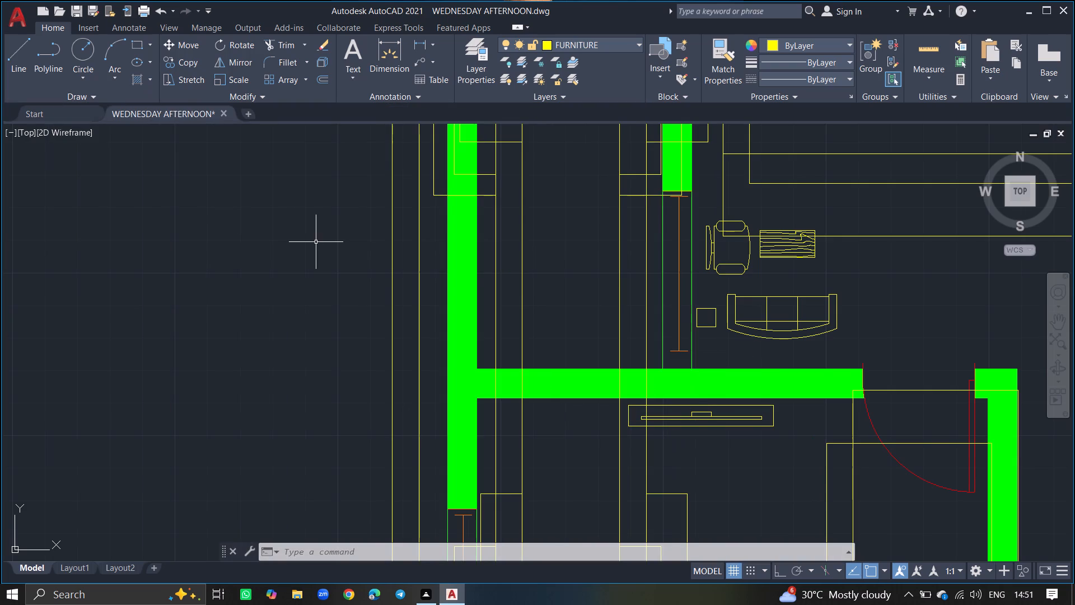
Delete the small, nearly square rectangle between the window wall and the sofa's arm.
{"action": "scroll", "coordinate": [321, 244], "scroll_direction": "down", "scroll_amount": 4, "text": "ctrl"}
{"action": "scroll", "coordinate": [374, 241], "scroll_direction": "up", "scroll_amount": 3, "text": "ctrl"}
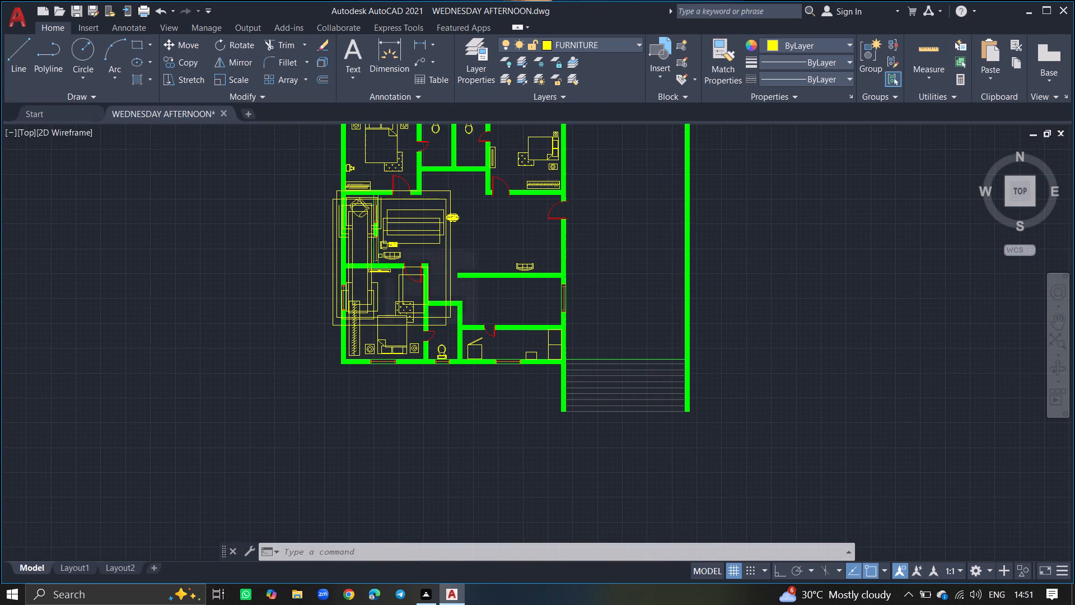
{"action": "scroll", "coordinate": [374, 241], "scroll_direction": "up", "scroll_amount": 4, "text": "ctrl"}
{"action": "scroll", "coordinate": [512, 332], "scroll_direction": "down", "scroll_amount": 3, "text": "ctrl"}
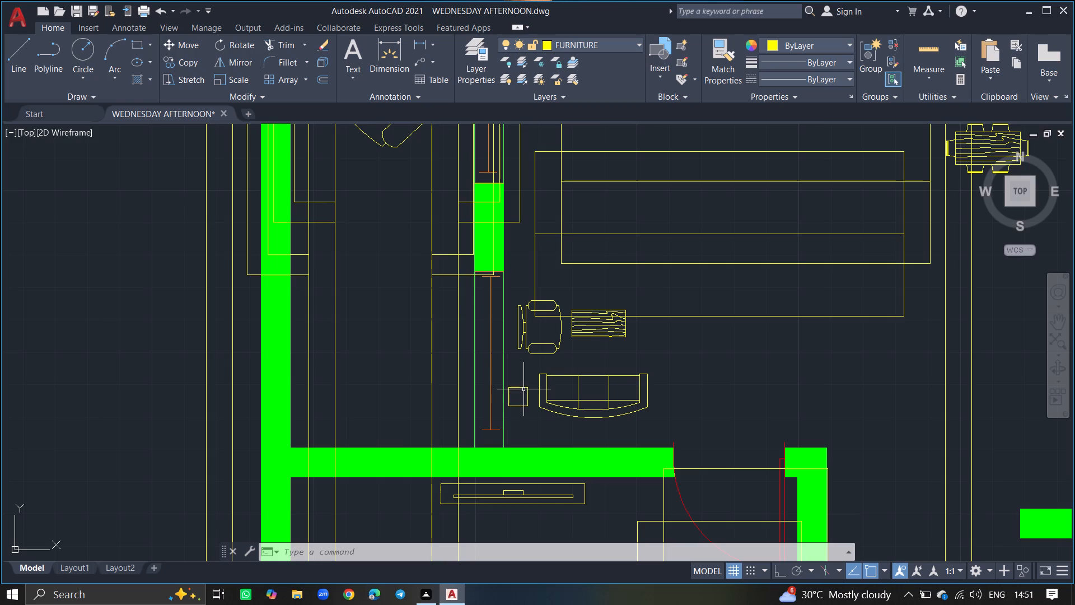
{"action": "left_click", "coordinate": [524, 388]}
{"action": "key", "text": "Delete"}
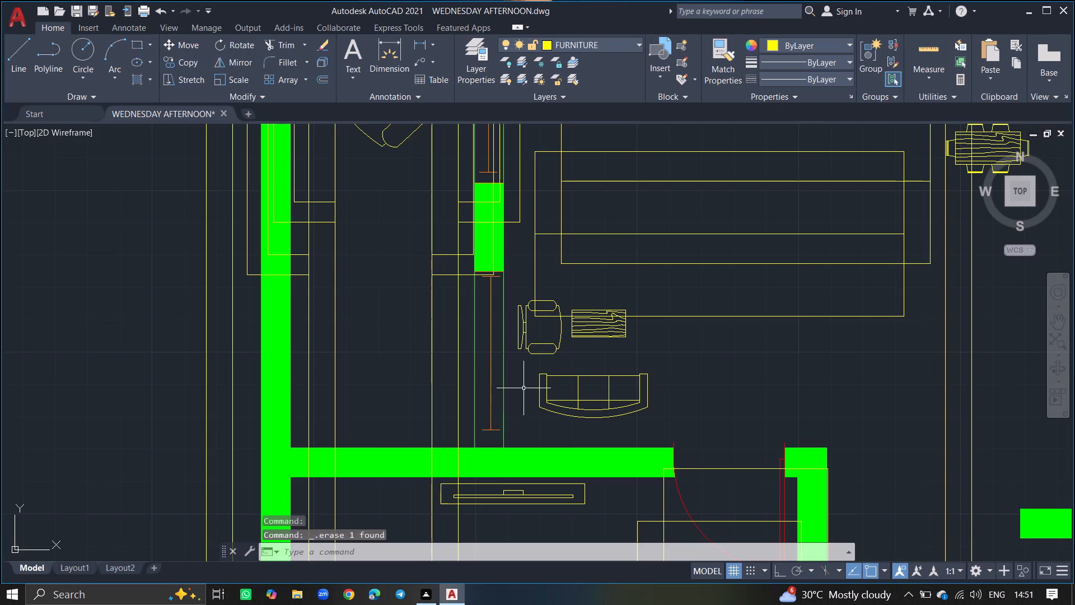
Scale one oversized desk phone down to fit the gap between the window wall and the sofa.
{"action": "left_click", "coordinate": [433, 385]}
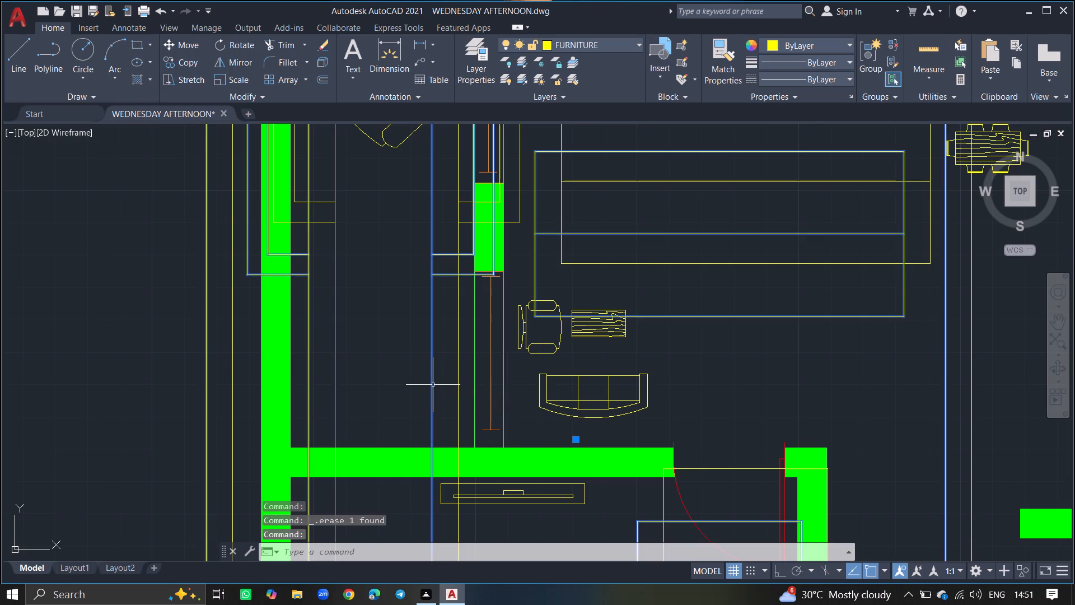
{"action": "type", "text": "SC"}
{"action": "key", "text": "Return"}
{"action": "left_click", "coordinate": [433, 385]}
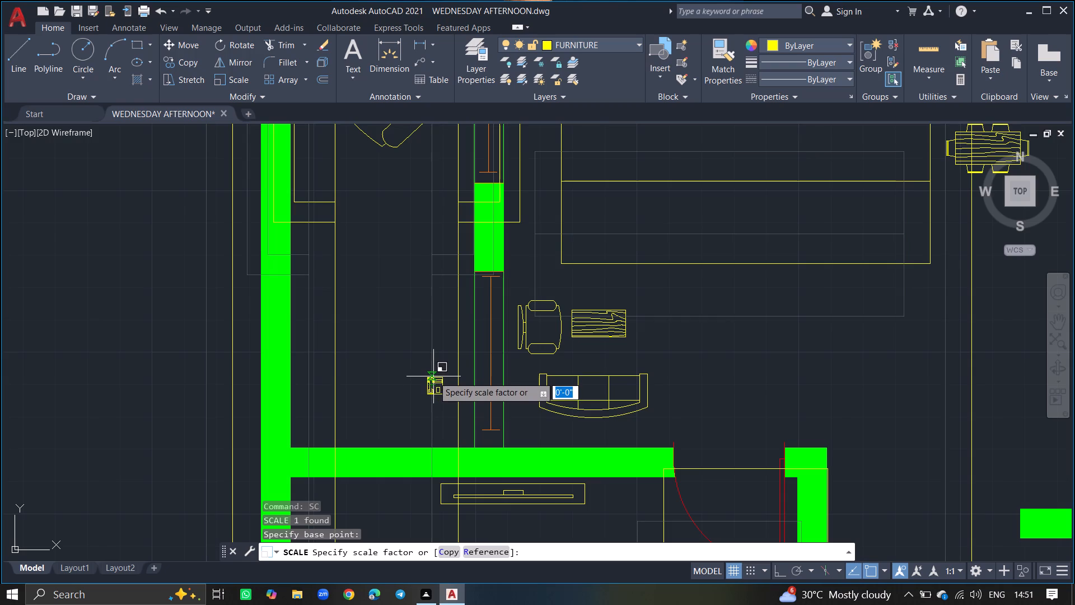
{"action": "left_click", "coordinate": [433, 377]}
Move the scaled desk phone east, placing it between the window wall and the arm of the sofa.
{"action": "left_click_drag", "start_coordinate": [433, 379], "coordinate": [432, 379]}
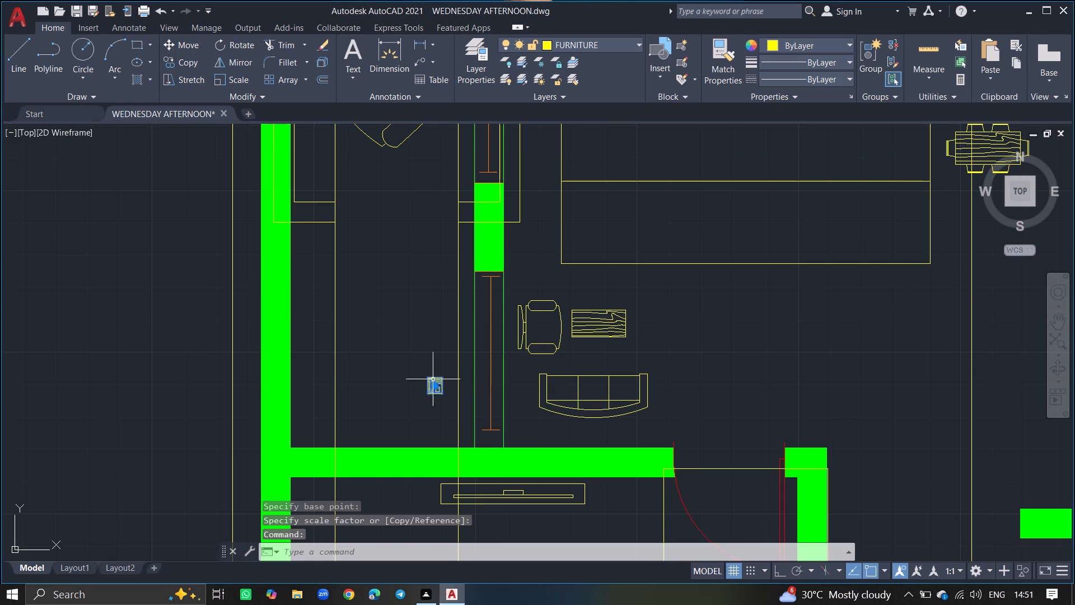
{"action": "left_click_drag", "start_coordinate": [432, 379], "coordinate": [399, 390]}
{"action": "type", "text": "MOVE"}
{"action": "key", "text": "Return"}
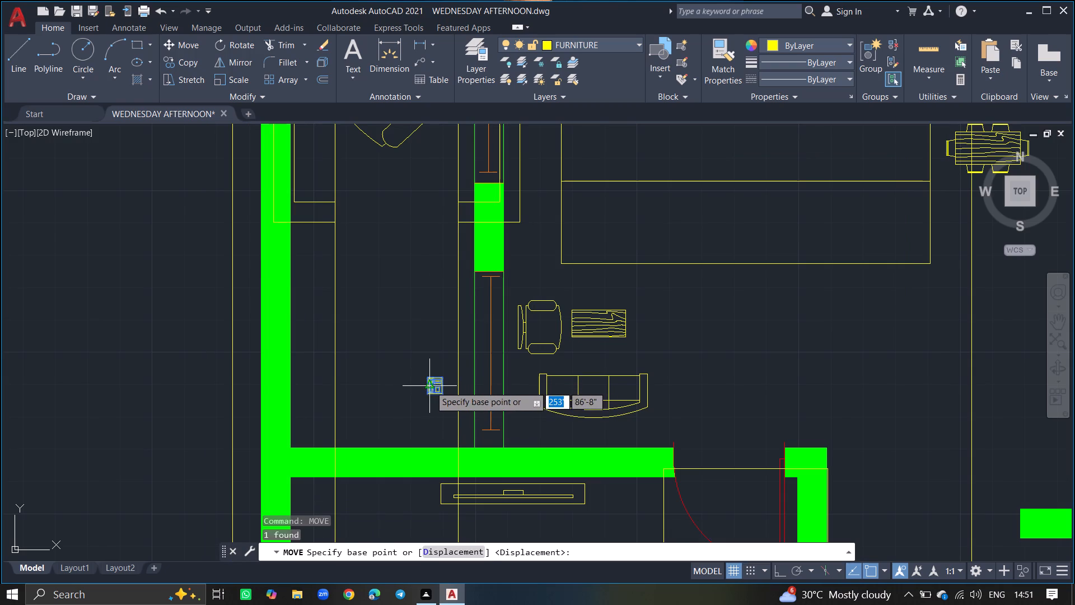
{"action": "left_click", "coordinate": [430, 386]}
{"action": "scroll", "coordinate": [505, 386], "scroll_direction": "up", "scroll_amount": 3, "text": "ctrl"}
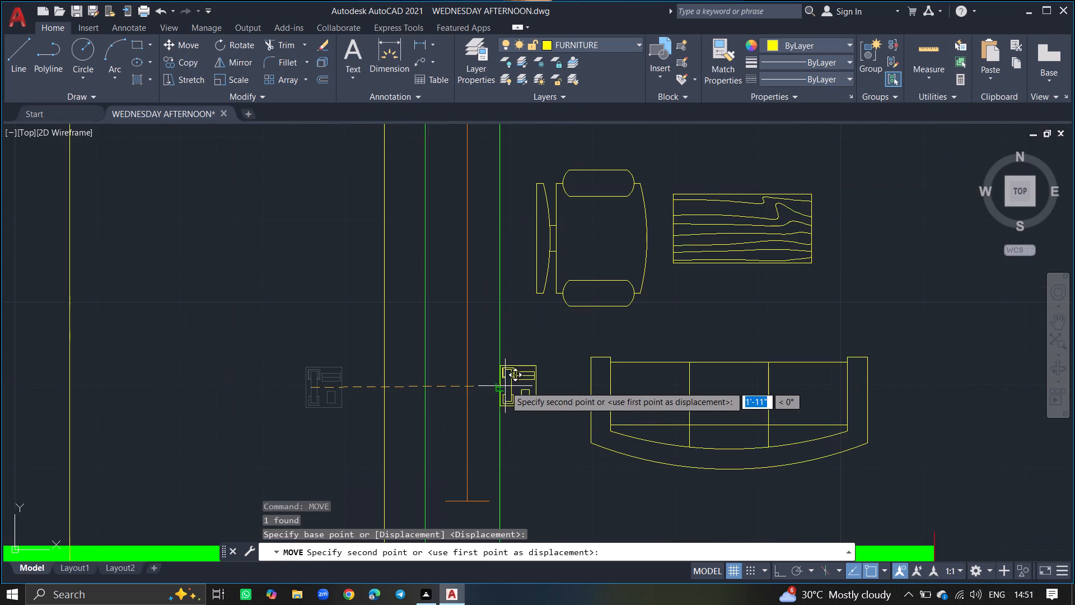
{"action": "left_click", "coordinate": [531, 402]}
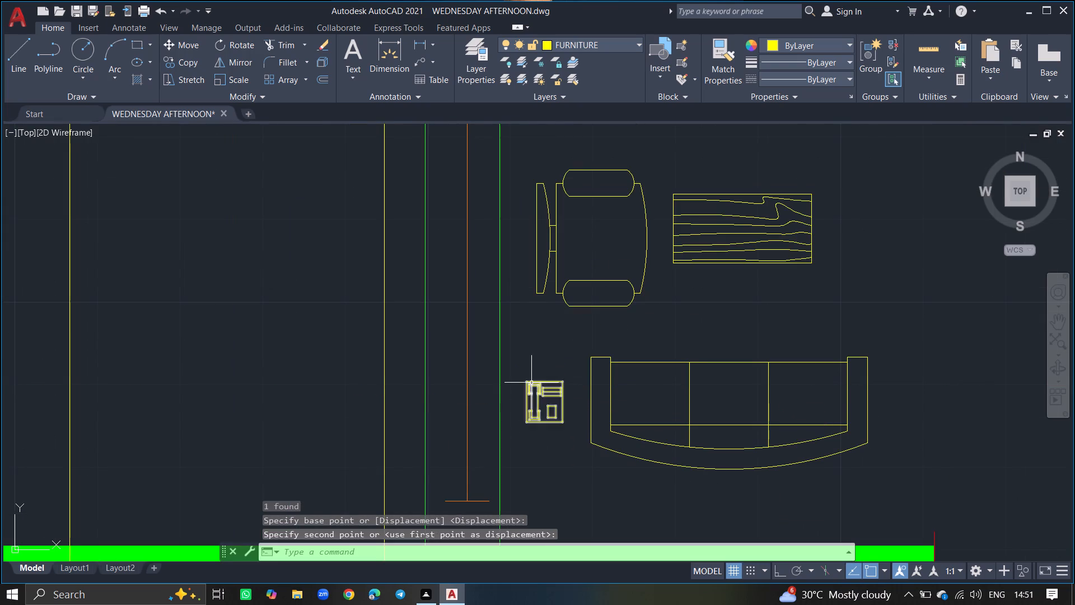
Move the desk phone slightly north, to just below the desk chair and beside the sofa's top corner.
{"action": "scroll", "coordinate": [536, 353], "scroll_direction": "down", "scroll_amount": 2, "text": "ctrl"}
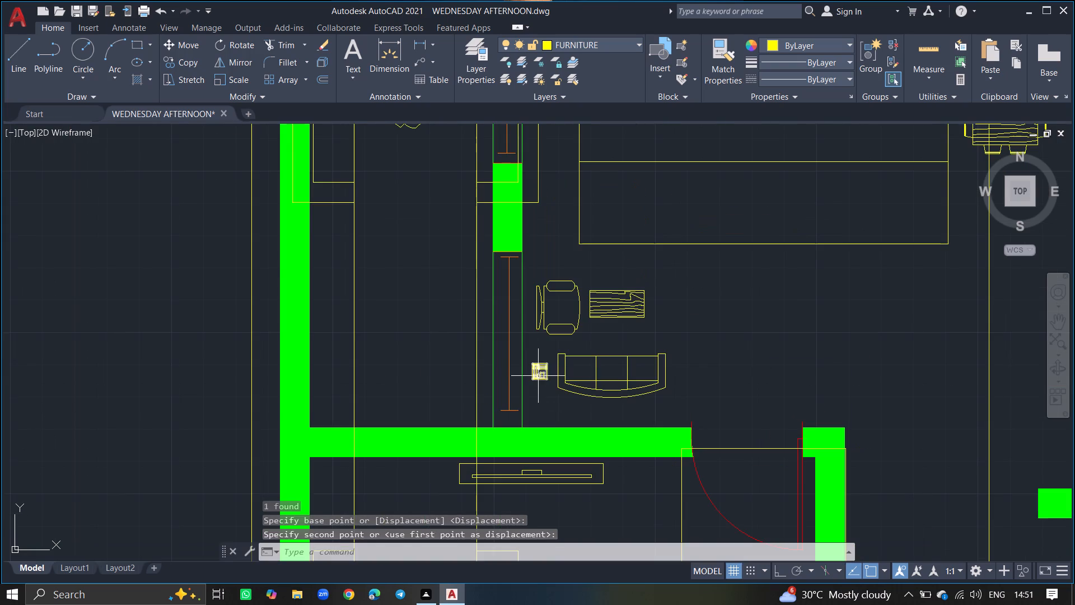
{"action": "left_click", "coordinate": [544, 372]}
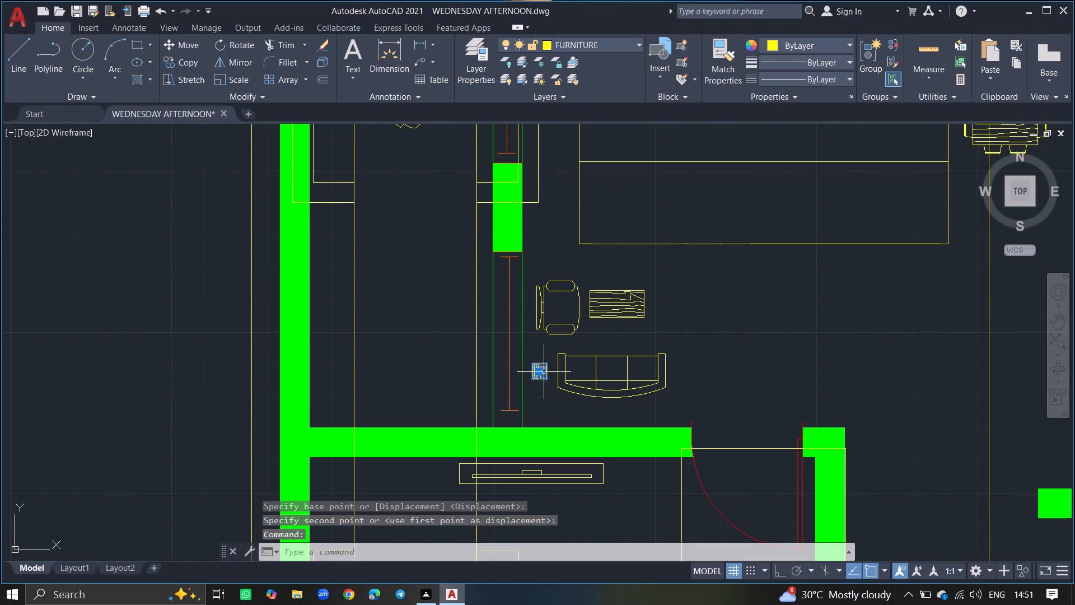
{"action": "type", "text": "MOVE"}
{"action": "key", "text": "Return"}
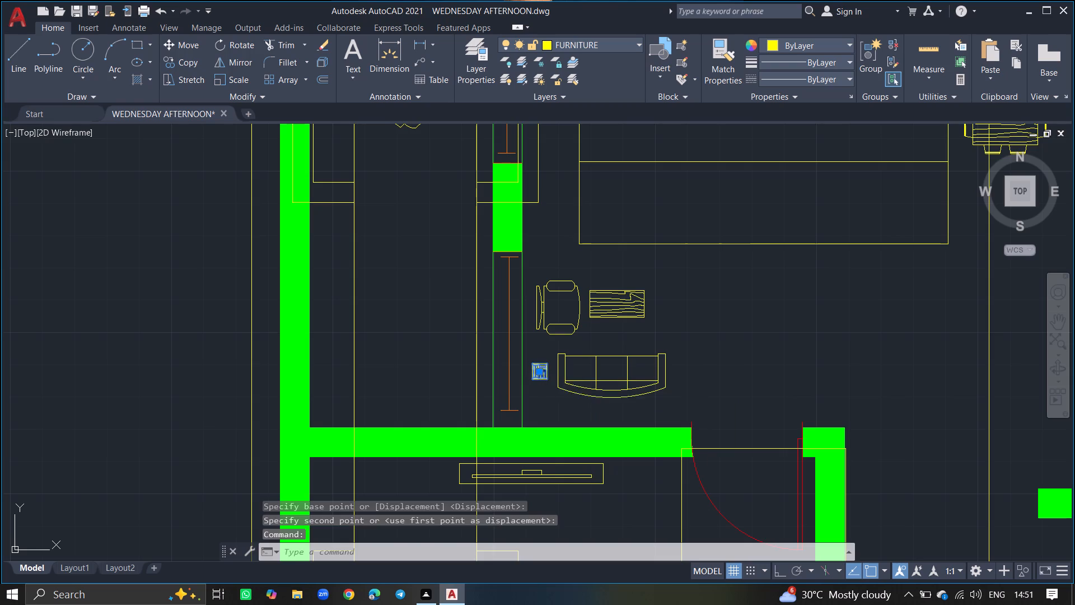
{"action": "left_click", "coordinate": [544, 372]}
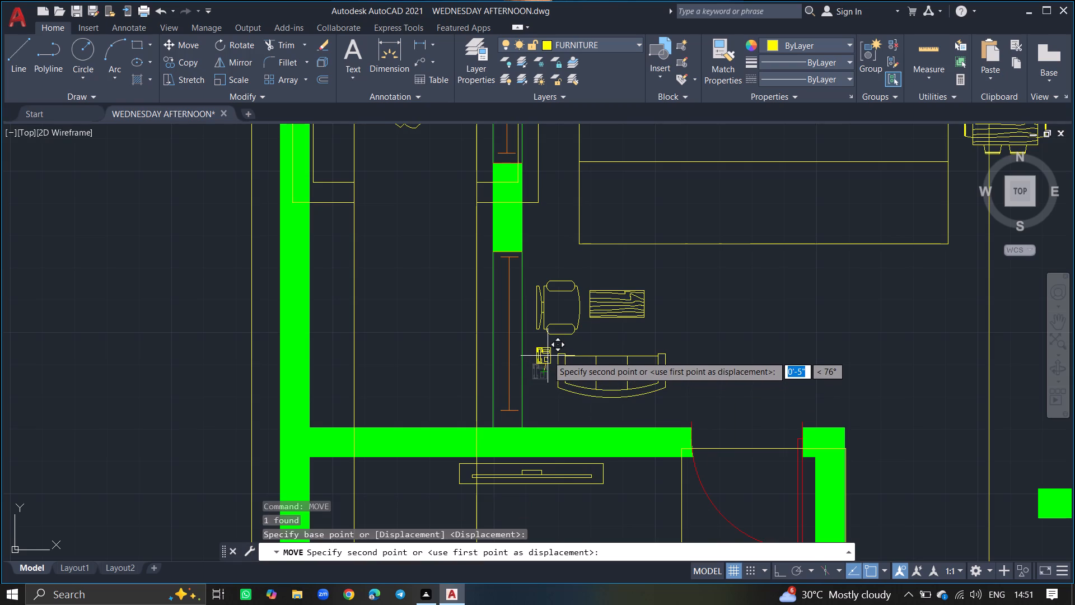
{"action": "left_click", "coordinate": [548, 355]}
Delete the remaining oversized desk phone block whose outlines overlap the living area and adjoining rooms.
{"action": "scroll", "coordinate": [548, 385], "scroll_direction": "down", "scroll_amount": 1, "text": "ctrl"}
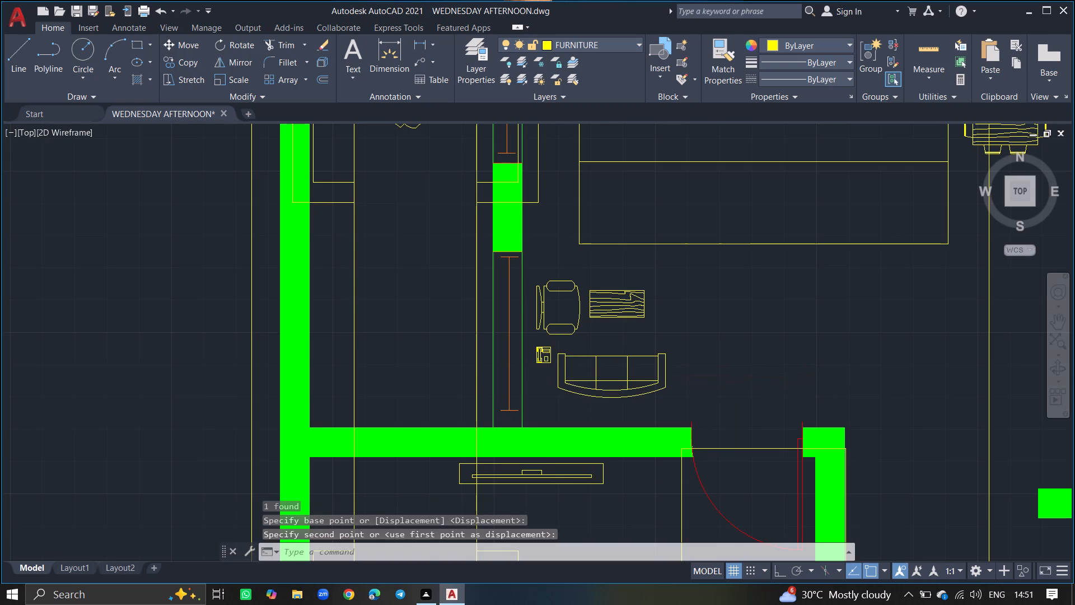
{"action": "scroll", "coordinate": [660, 370], "scroll_direction": "down", "scroll_amount": 1, "text": "ctrl"}
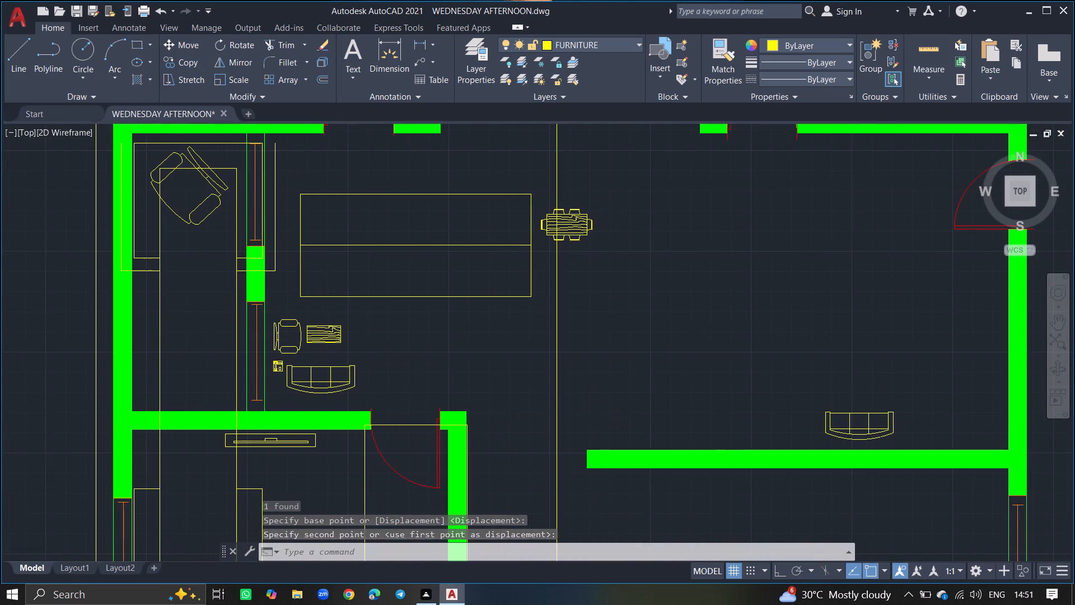
{"action": "scroll", "coordinate": [660, 370], "scroll_direction": "down", "scroll_amount": 1, "text": "ctrl"}
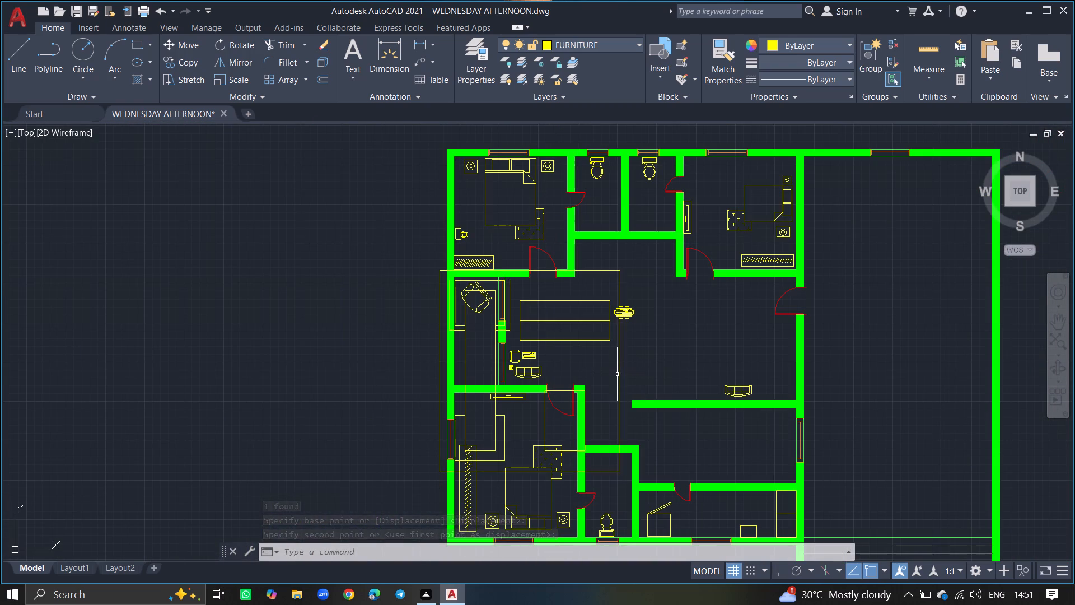
{"action": "left_click", "coordinate": [619, 374]}
{"action": "key", "text": "Delete"}
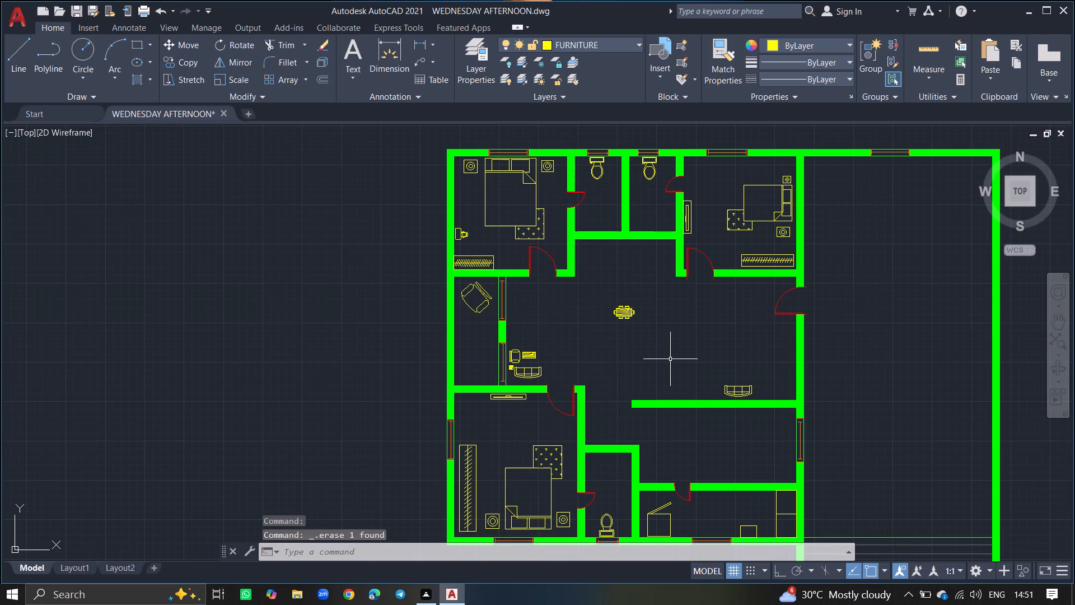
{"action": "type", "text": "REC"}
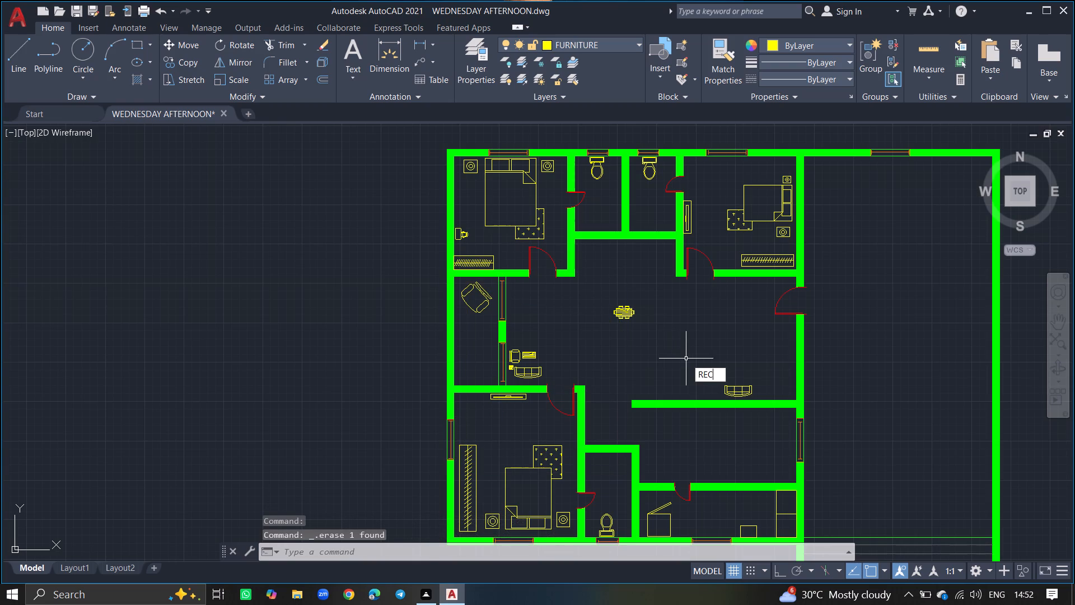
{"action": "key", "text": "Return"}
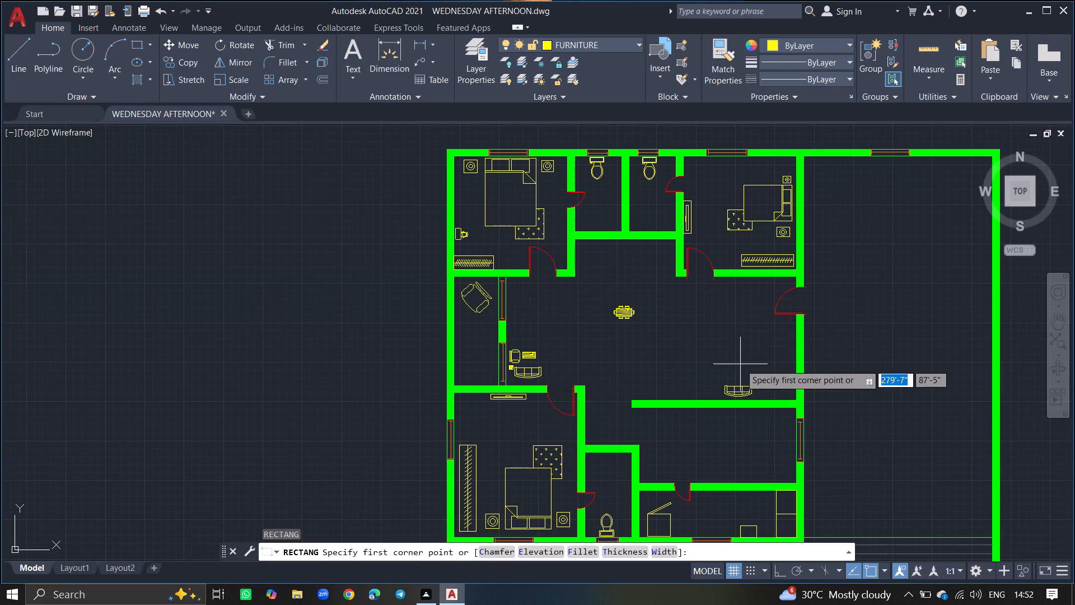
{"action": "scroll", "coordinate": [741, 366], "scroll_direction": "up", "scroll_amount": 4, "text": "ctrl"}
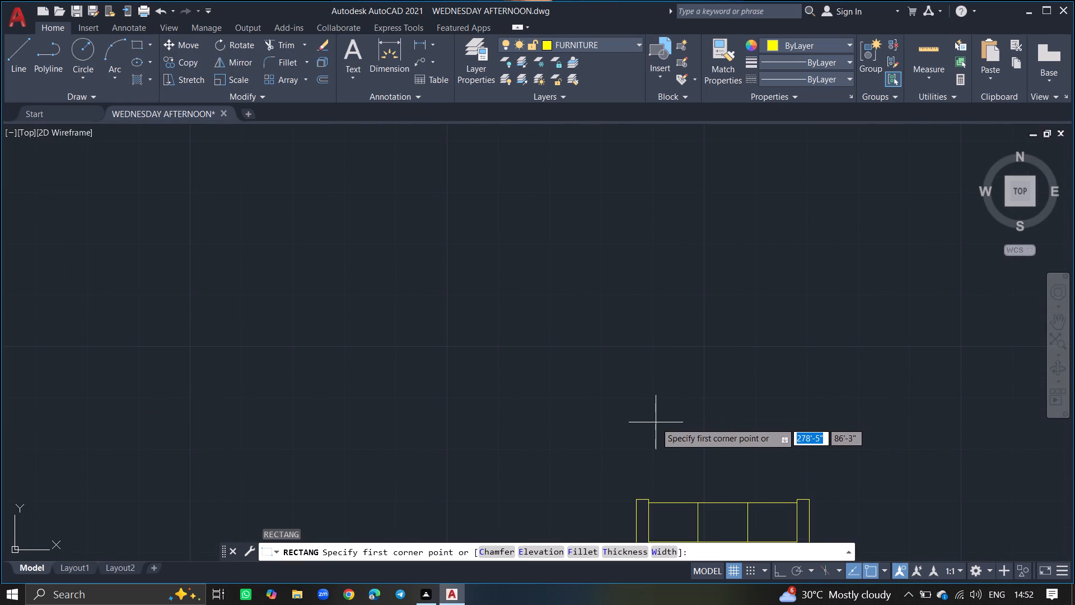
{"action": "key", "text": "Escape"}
Insert the Table - Square Woodgrain 42 x 42 in. block at scale 1 and rotation 0 in the empty space southeast of the house plan.
{"action": "key", "text": "ctrl+2"}
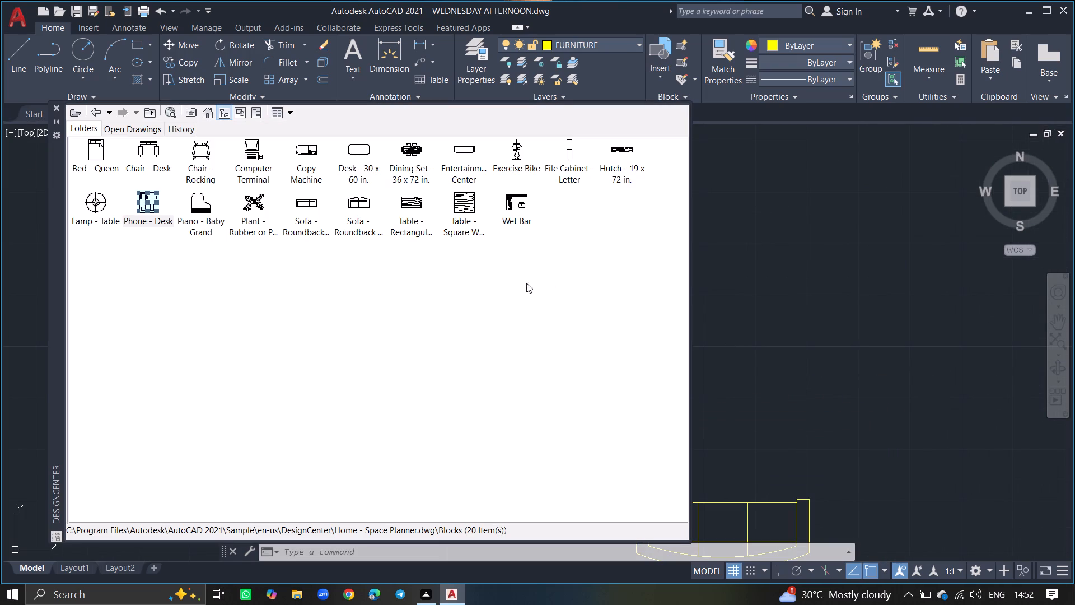
{"action": "left_click", "coordinate": [458, 212]}
{"action": "left_click_drag", "start_coordinate": [458, 212], "coordinate": [461, 212]}
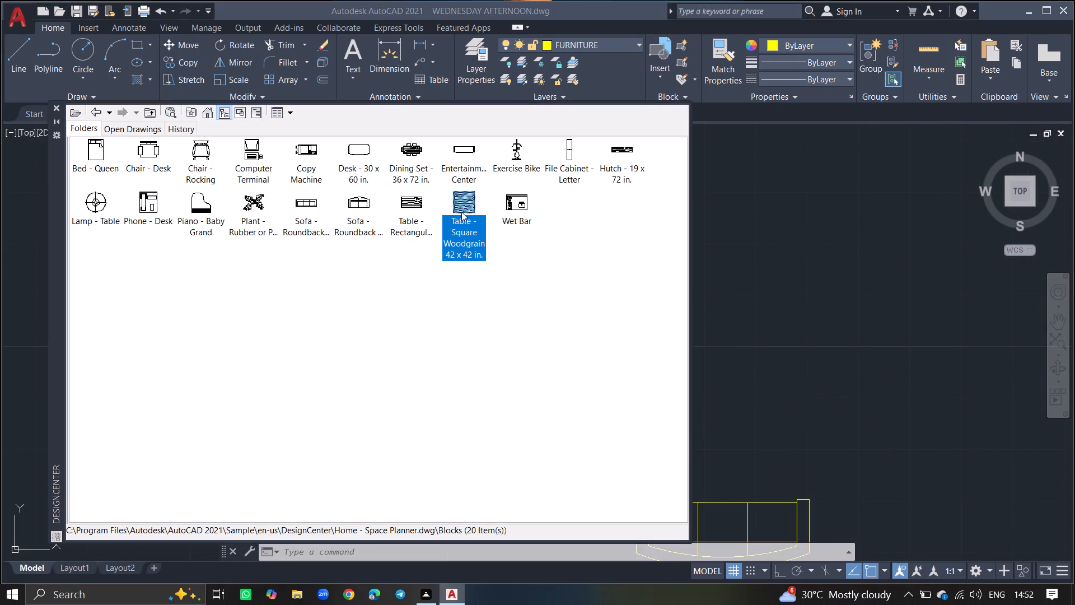
{"action": "left_click_drag", "start_coordinate": [461, 212], "coordinate": [768, 237]}
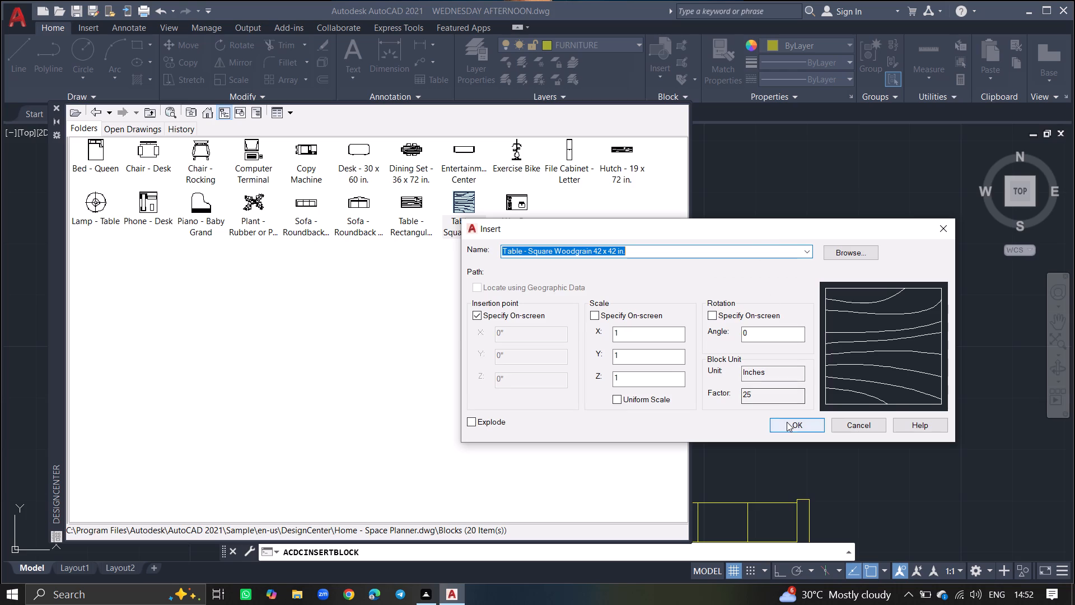
{"action": "left_click", "coordinate": [787, 422]}
{"action": "scroll", "coordinate": [812, 367], "scroll_direction": "down", "scroll_amount": 7, "text": "ctrl"}
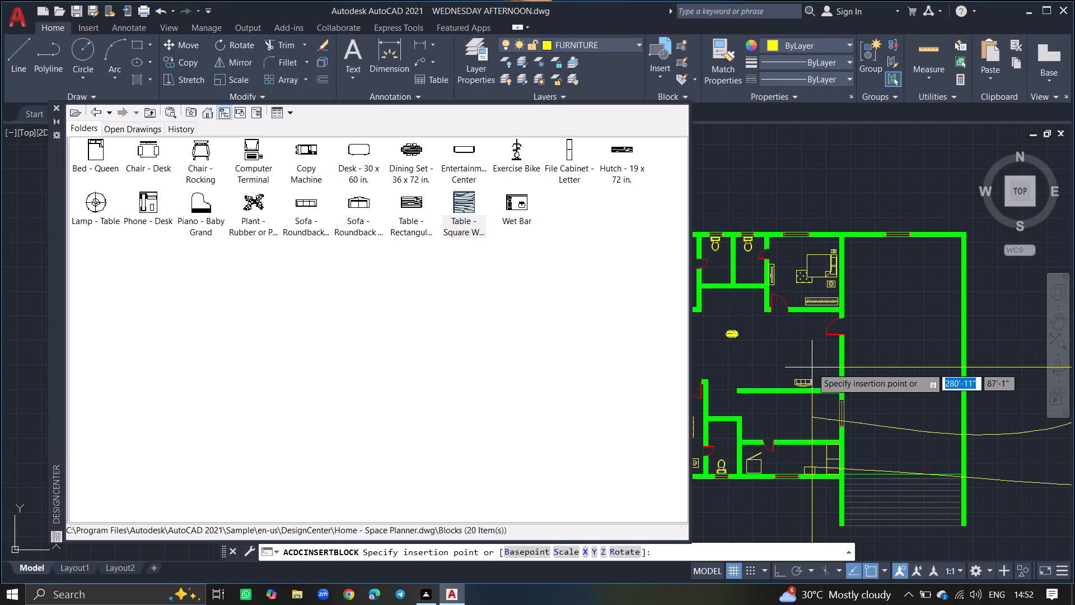
{"action": "scroll", "coordinate": [725, 250], "scroll_direction": "down", "scroll_amount": 5, "text": "ctrl"}
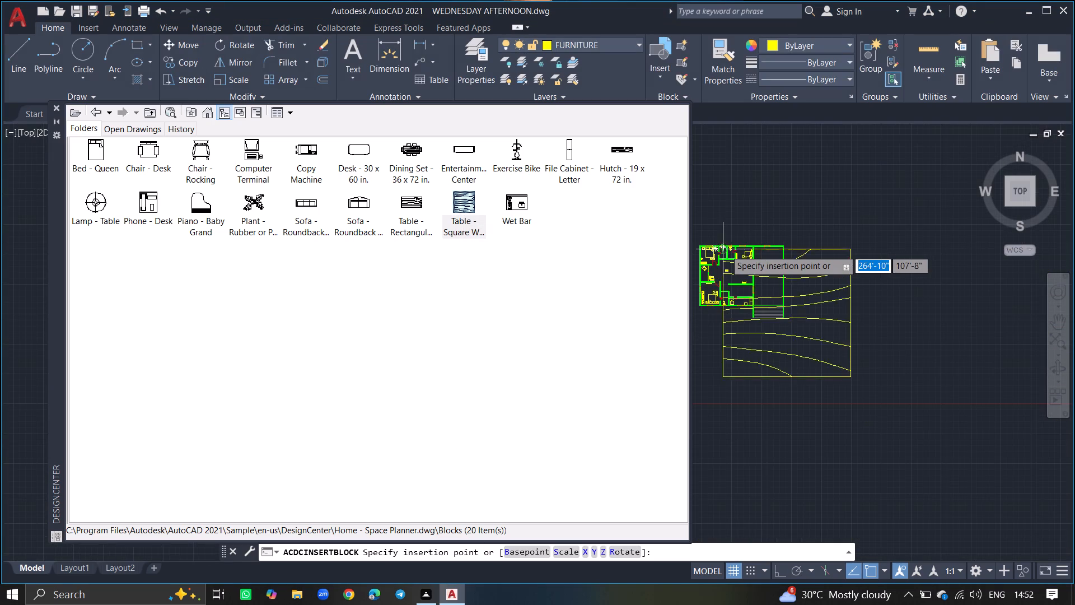
{"action": "left_click", "coordinate": [773, 335]}
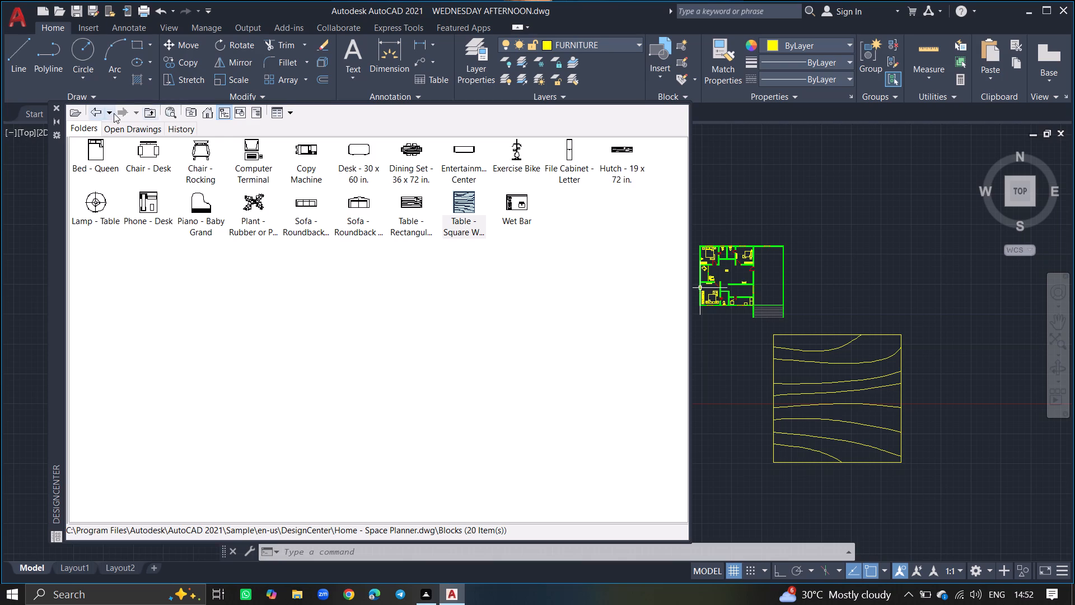
{"action": "left_click", "coordinate": [57, 106]}
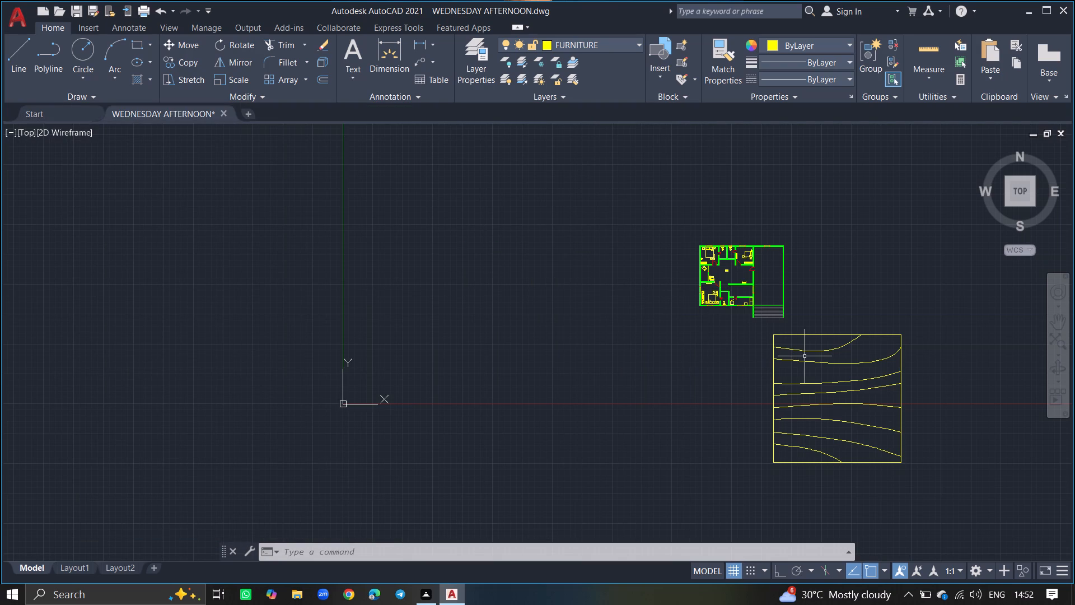
Scale the oversized square woodgrain table southeast of the house down freehand to slightly larger than a bed in the plan.
{"action": "left_click", "coordinate": [805, 353]}
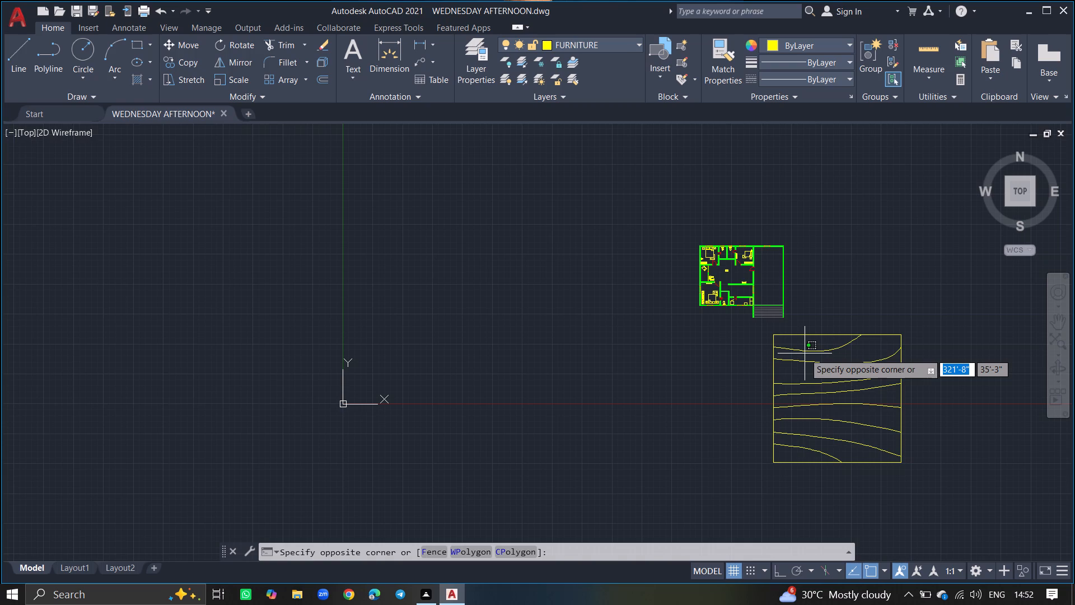
{"action": "left_click", "coordinate": [722, 418]}
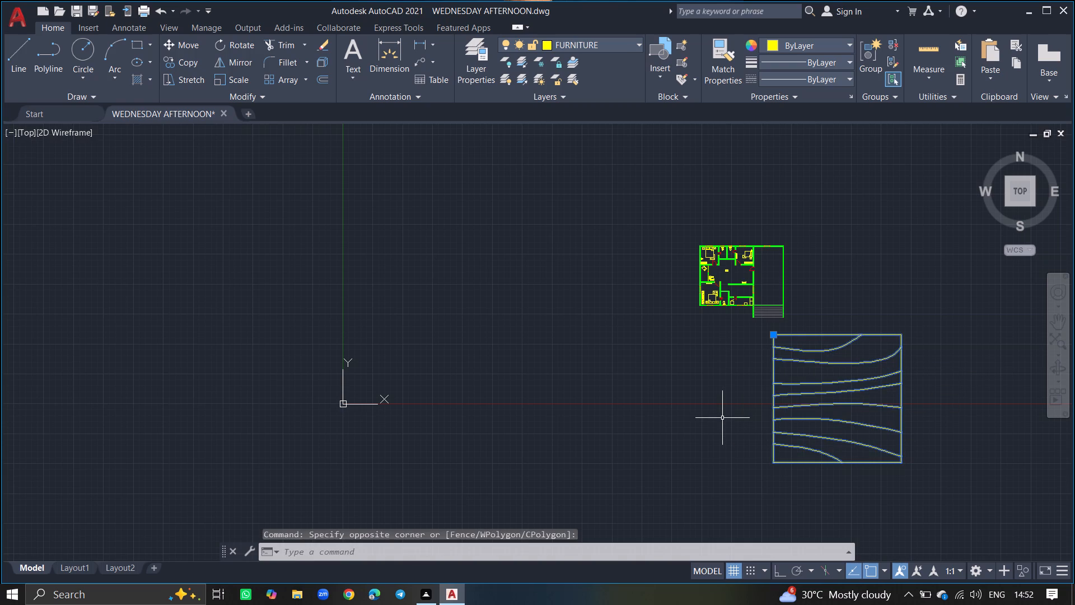
{"action": "type", "text": "SC"}
{"action": "key", "text": "Return"}
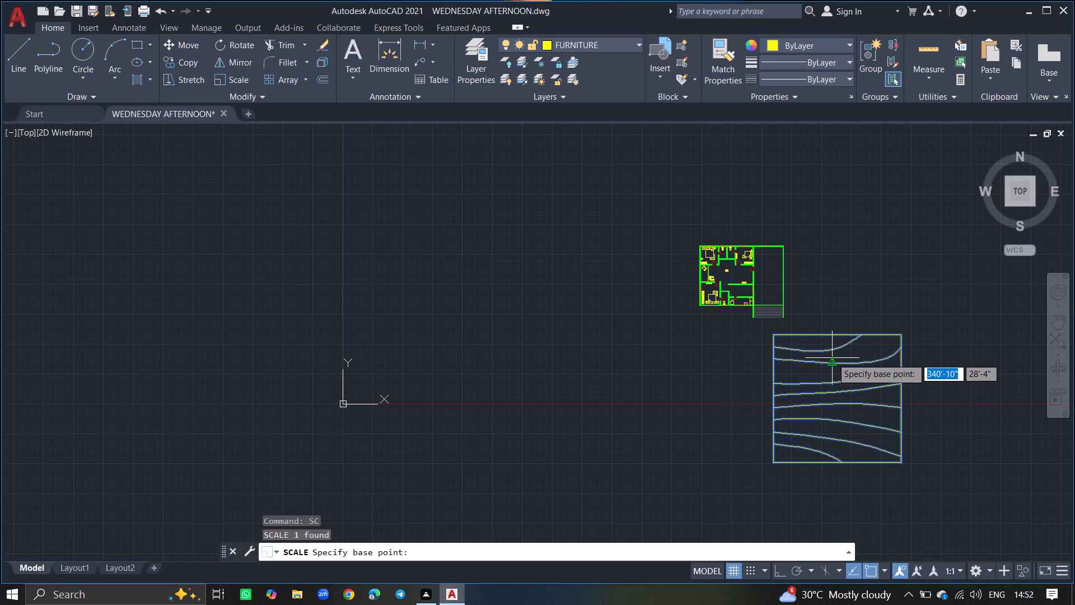
{"action": "left_click", "coordinate": [829, 358]}
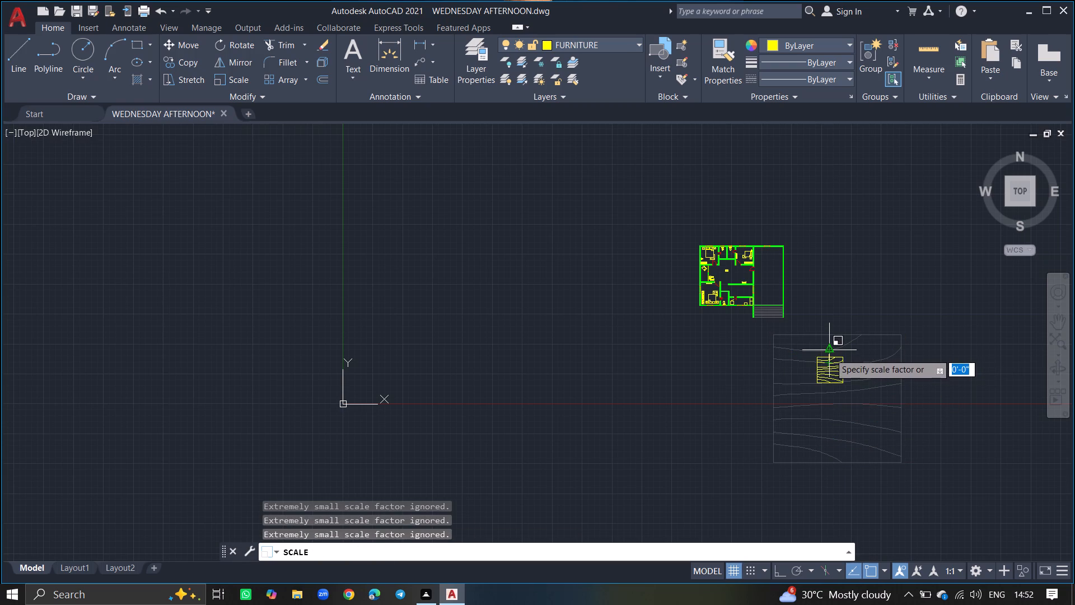
{"action": "scroll", "coordinate": [830, 357], "scroll_direction": "up", "scroll_amount": 3, "text": "ctrl"}
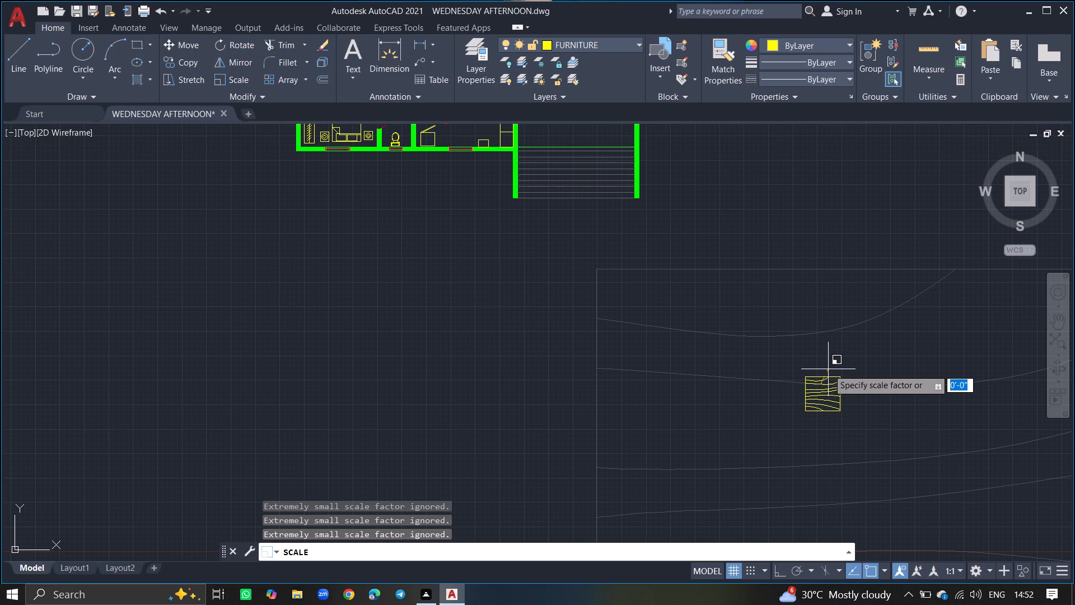
{"action": "left_click", "coordinate": [828, 369]}
Move the reduced woodgrain table into the living area, directly north of the sofa near the east wall.
{"action": "left_click", "coordinate": [820, 385]}
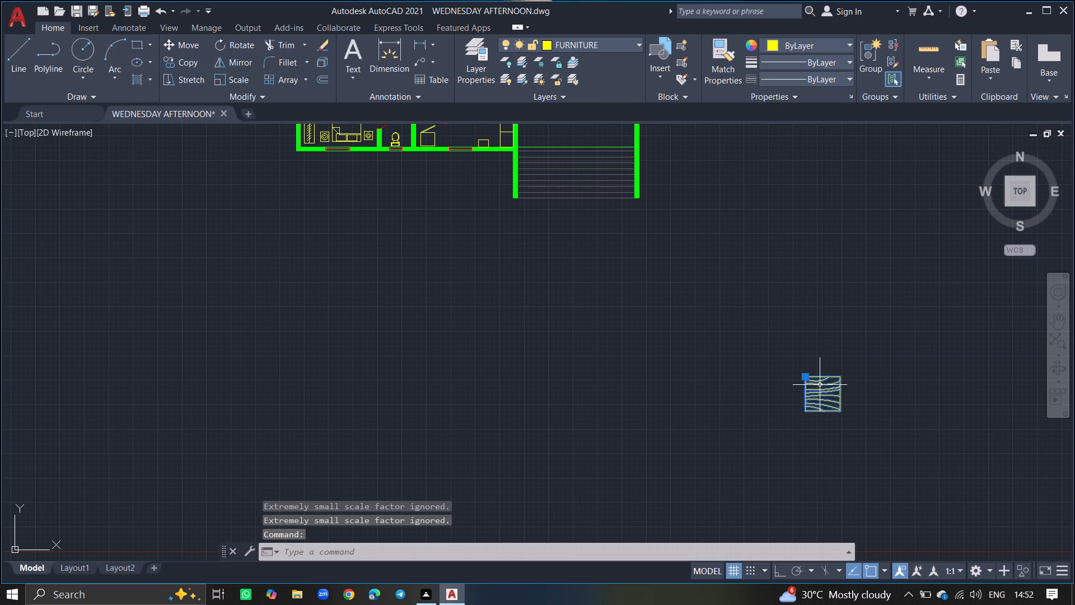
{"action": "type", "text": "MOVE"}
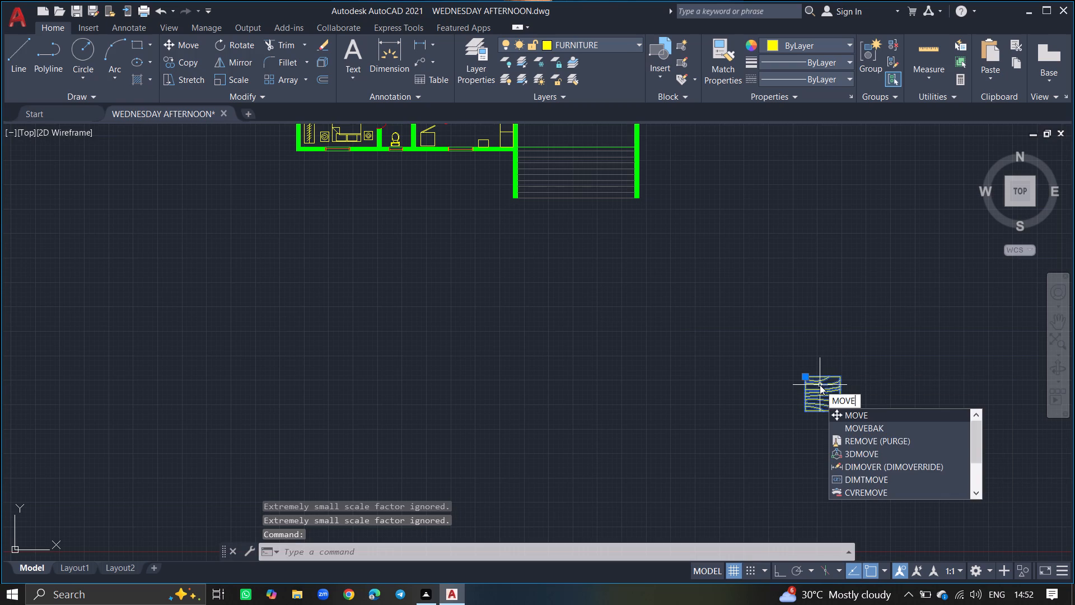
{"action": "key", "text": "Return"}
{"action": "left_click", "coordinate": [820, 385]}
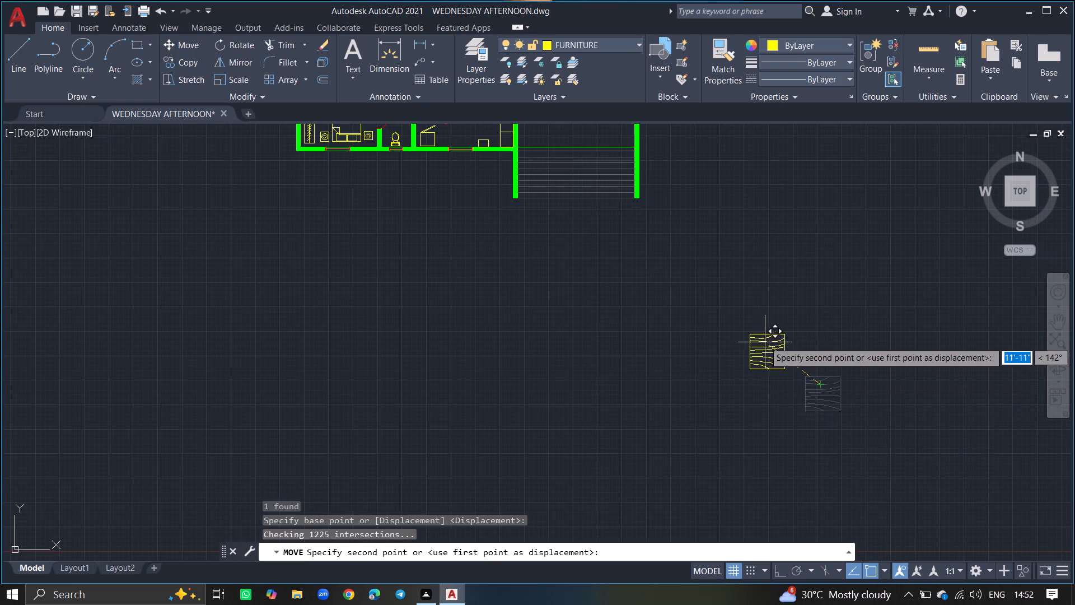
{"action": "scroll", "coordinate": [764, 342], "scroll_direction": "down", "scroll_amount": 5, "text": "ctrl"}
{"action": "scroll", "coordinate": [715, 292], "scroll_direction": "up", "scroll_amount": 4, "text": "ctrl"}
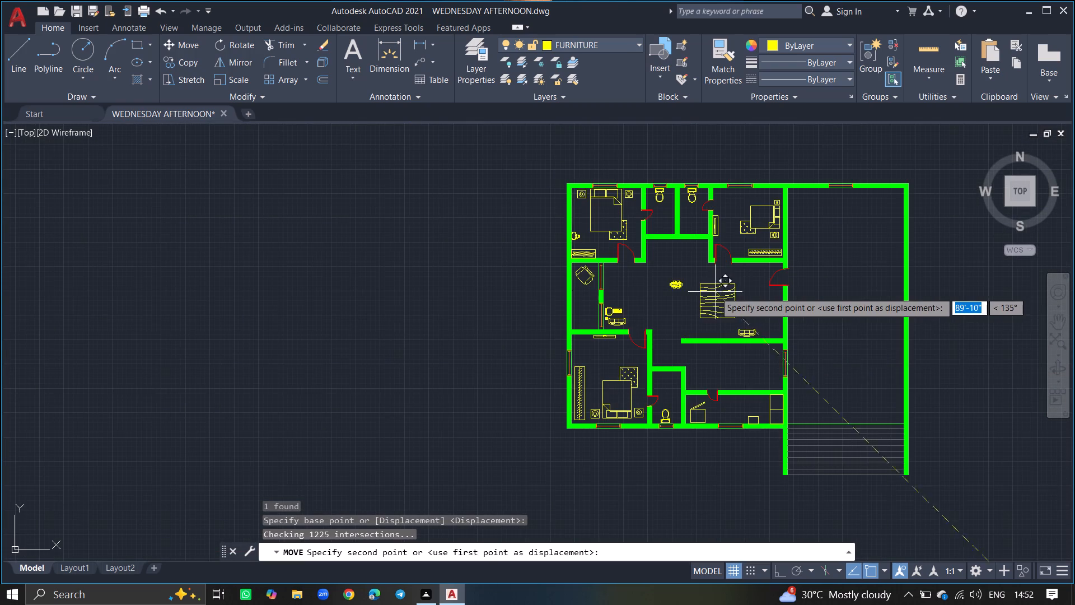
{"action": "scroll", "coordinate": [734, 357], "scroll_direction": "up", "scroll_amount": 2, "text": "ctrl"}
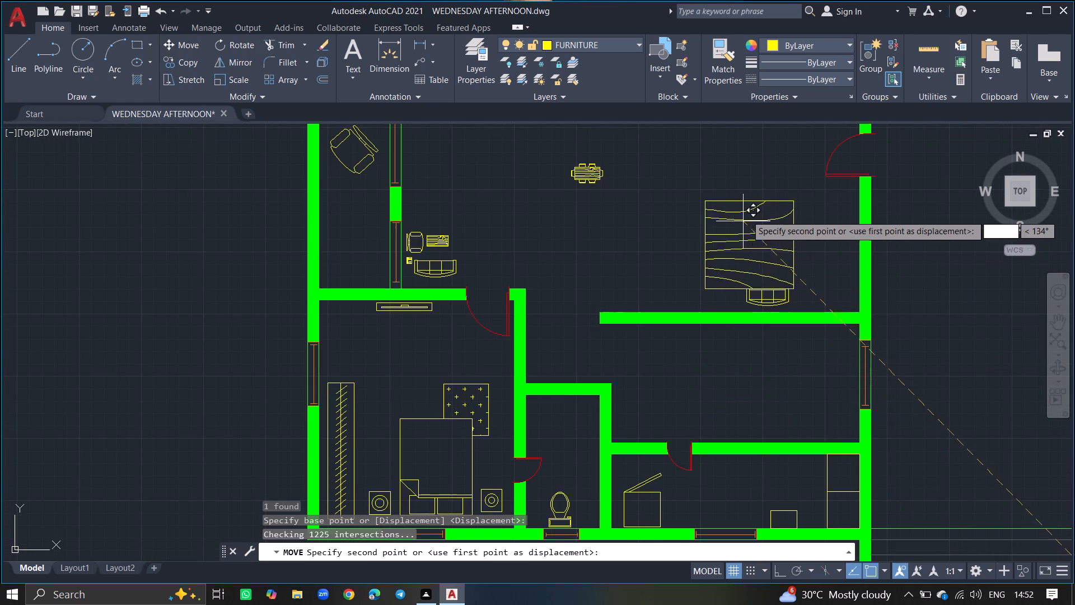
{"action": "scroll", "coordinate": [750, 212], "scroll_direction": "down", "scroll_amount": 2, "text": "ctrl"}
{"action": "left_click", "coordinate": [755, 212]}
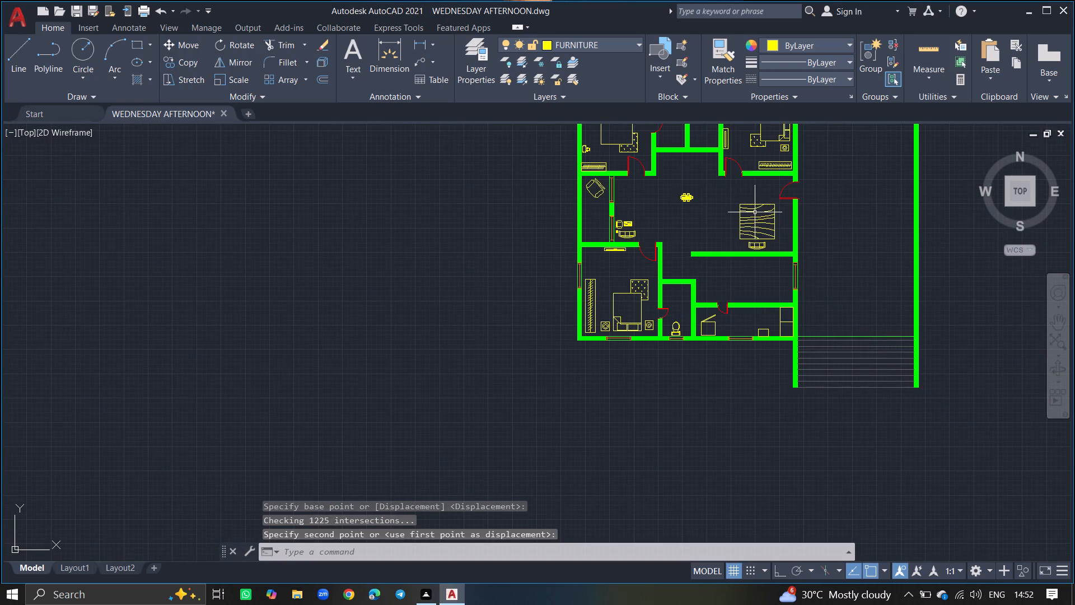
Scale the woodgrain table down again freehand to about half the width of the nearby sofa.
{"action": "left_click", "coordinate": [755, 212]}
{"action": "type", "text": "SC"}
{"action": "key", "text": "Return"}
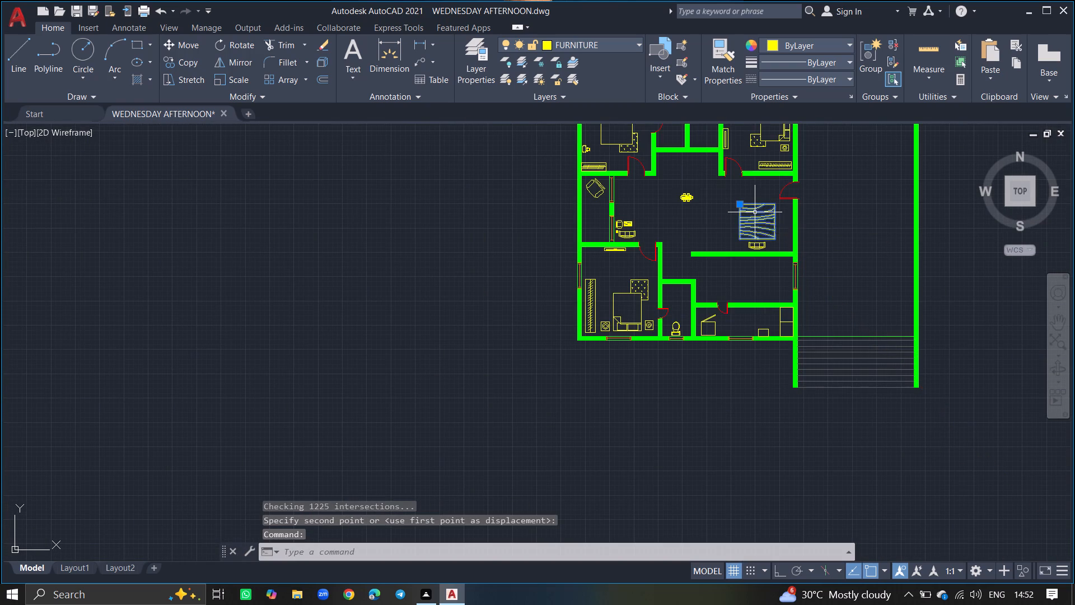
{"action": "left_click", "coordinate": [755, 212]}
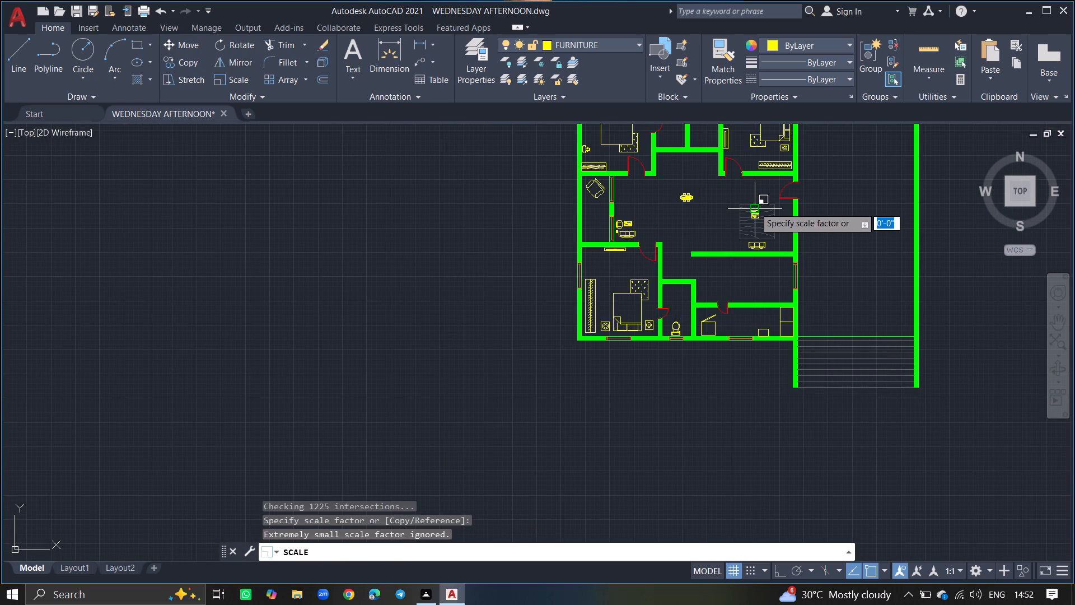
{"action": "scroll", "coordinate": [755, 207], "scroll_direction": "up", "scroll_amount": 1, "text": "ctrl"}
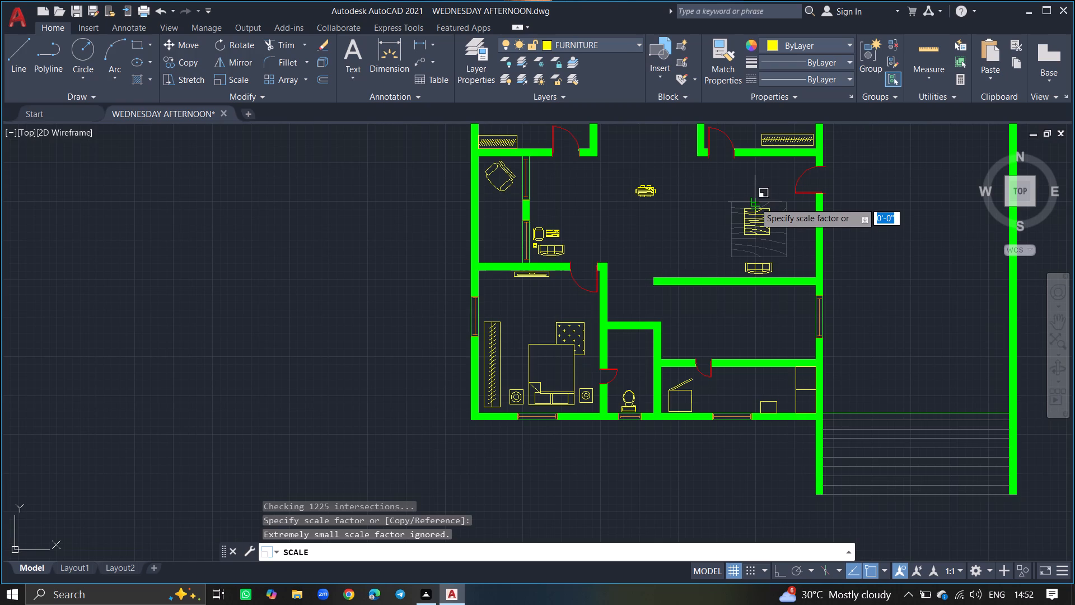
{"action": "left_click", "coordinate": [754, 208]}
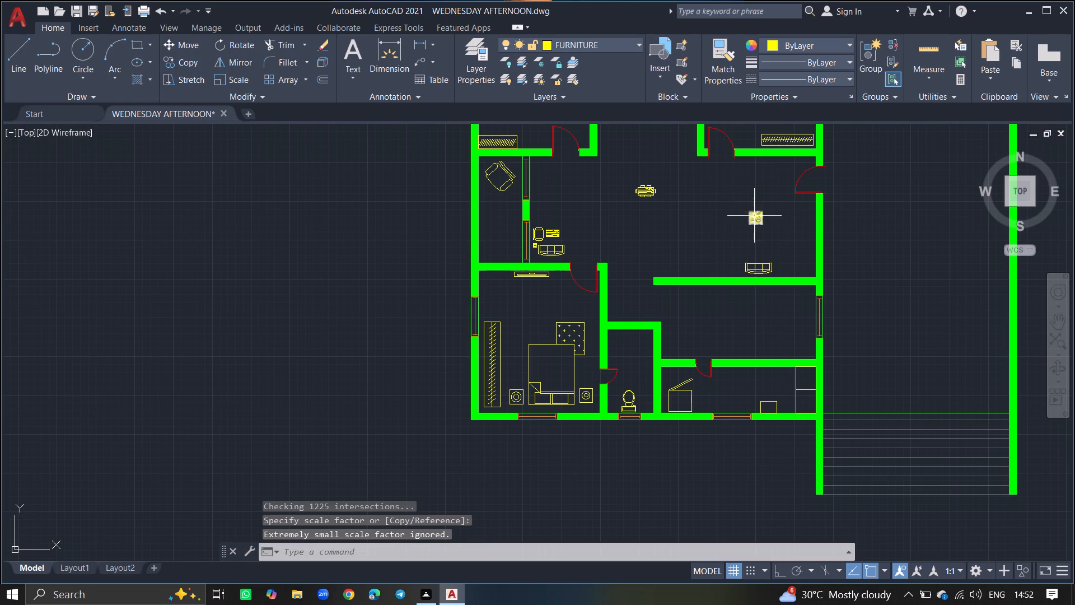
Move the woodgrain table about 3'-3" south, placing it just in front of the sofa in the living area's southeast corner.
{"action": "left_click", "coordinate": [754, 216]}
{"action": "type", "text": "MOVE"}
{"action": "key", "text": "Return"}
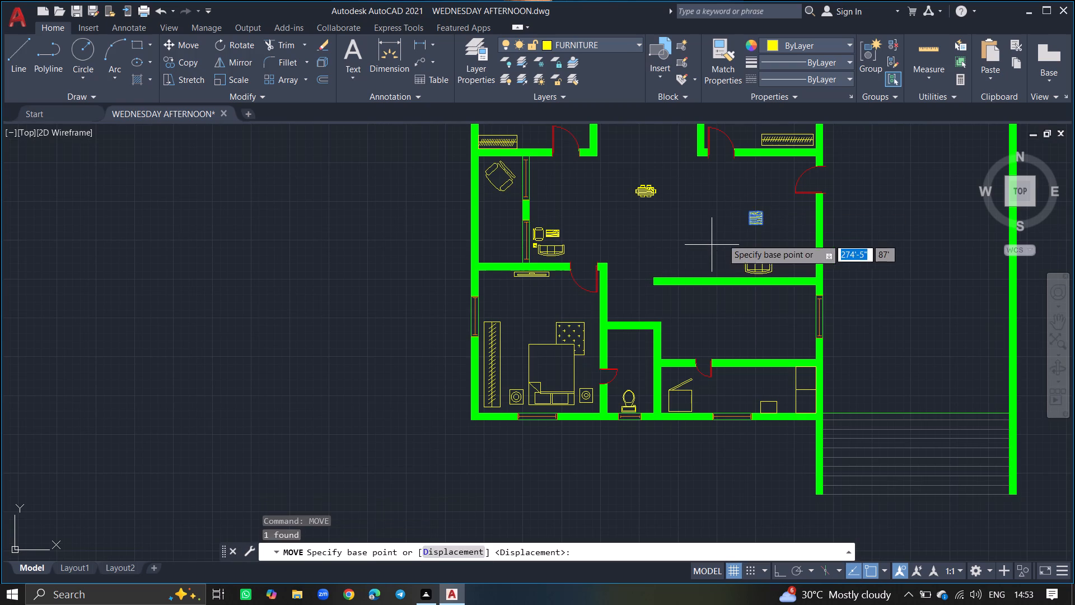
{"action": "left_click", "coordinate": [755, 216]}
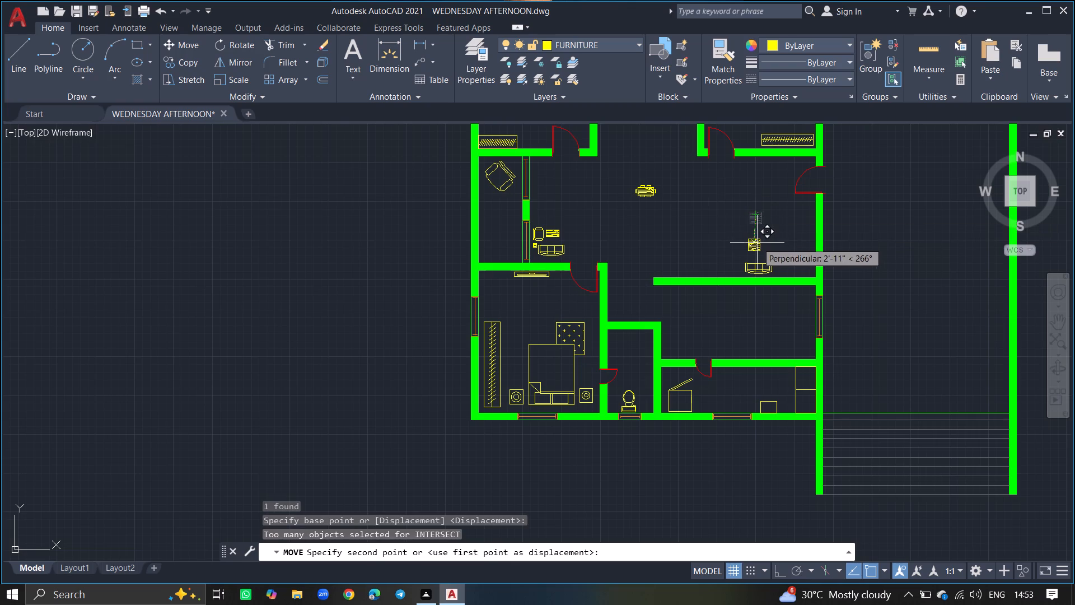
{"action": "scroll", "coordinate": [757, 243], "scroll_direction": "up", "scroll_amount": 5, "text": "ctrl"}
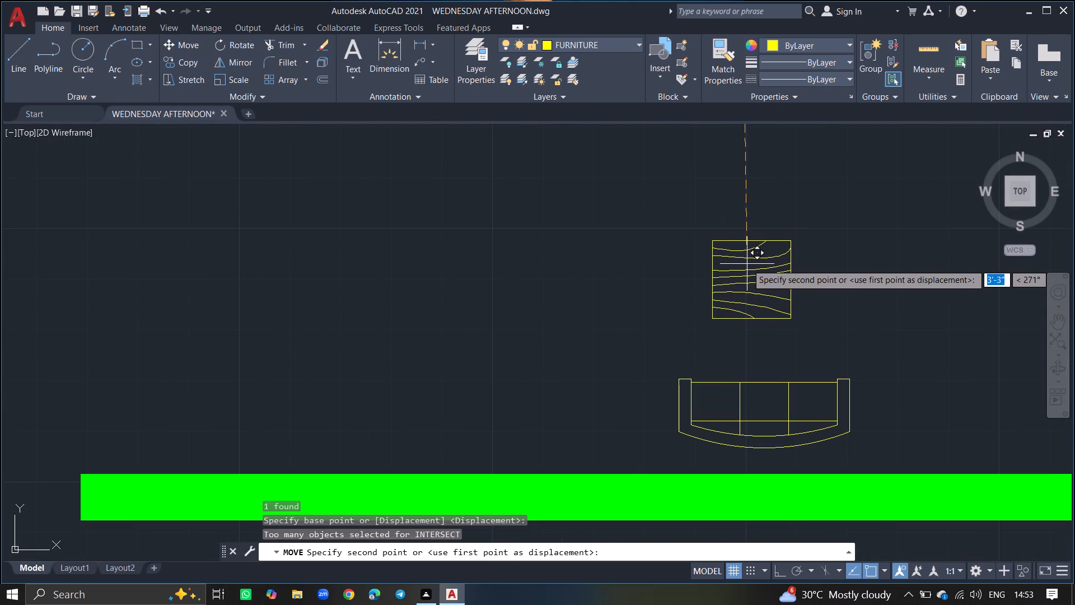
{"action": "left_click", "coordinate": [747, 264]}
{"action": "scroll", "coordinate": [747, 264], "scroll_direction": "down", "scroll_amount": 2, "text": "ctrl"}
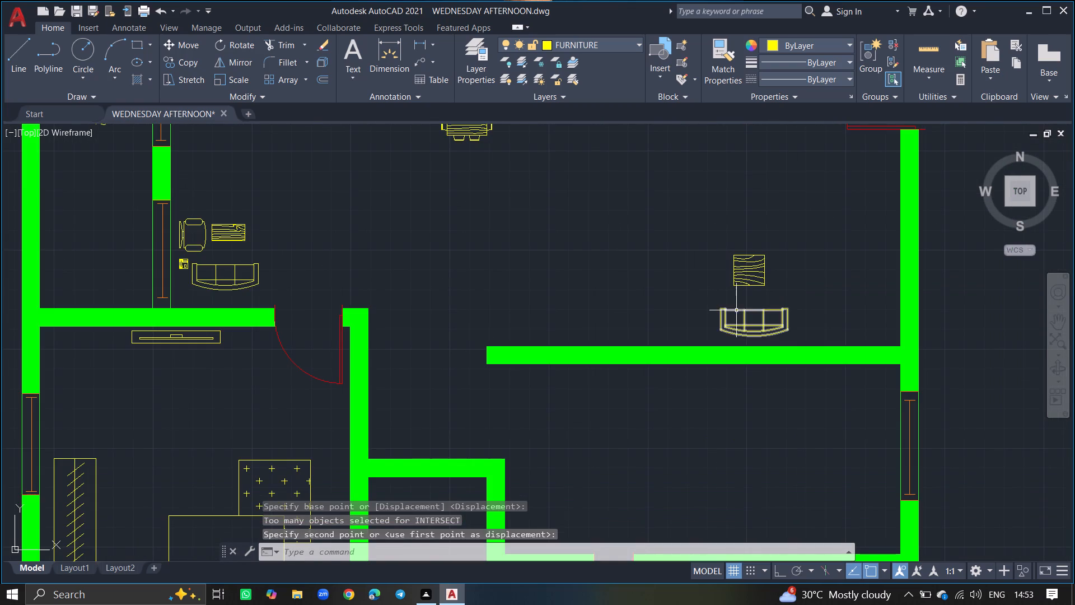
Copy the three-seat sofa about 4'-6" to the northwest, placing the copy west of the woodgrain table.
{"action": "left_click_drag", "start_coordinate": [736, 313], "coordinate": [665, 290]}
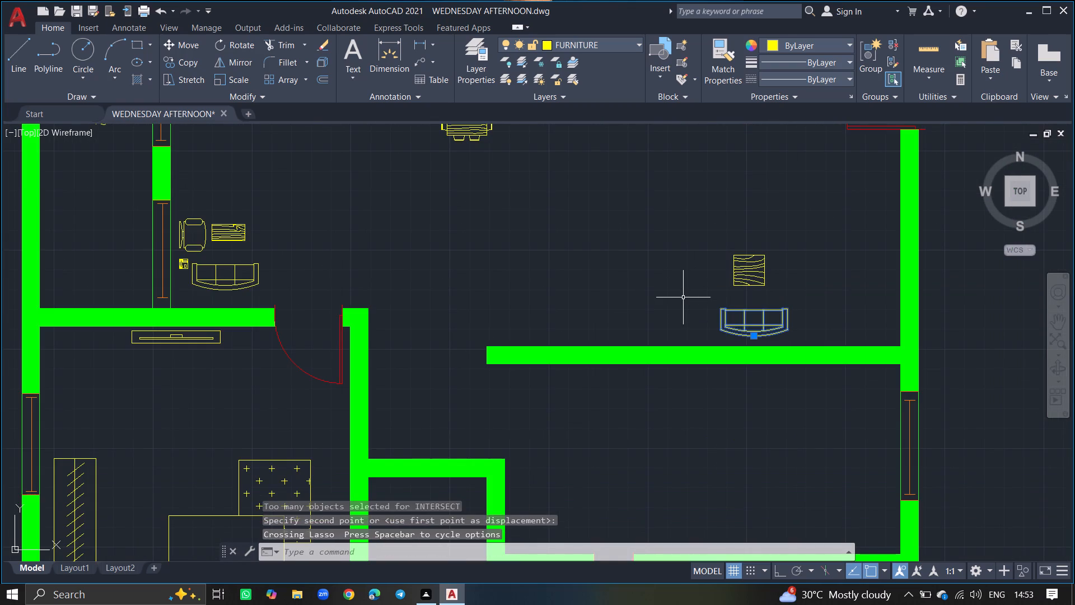
{"action": "type", "text": "COP"}
{"action": "key", "text": "y"}
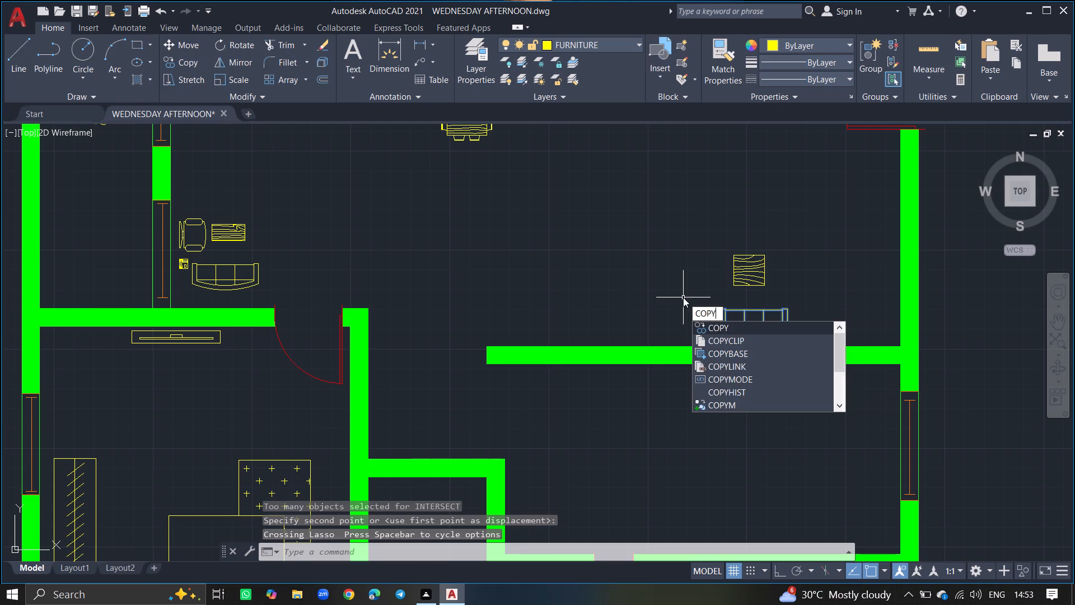
{"action": "key", "text": "Return"}
{"action": "left_click", "coordinate": [725, 320]}
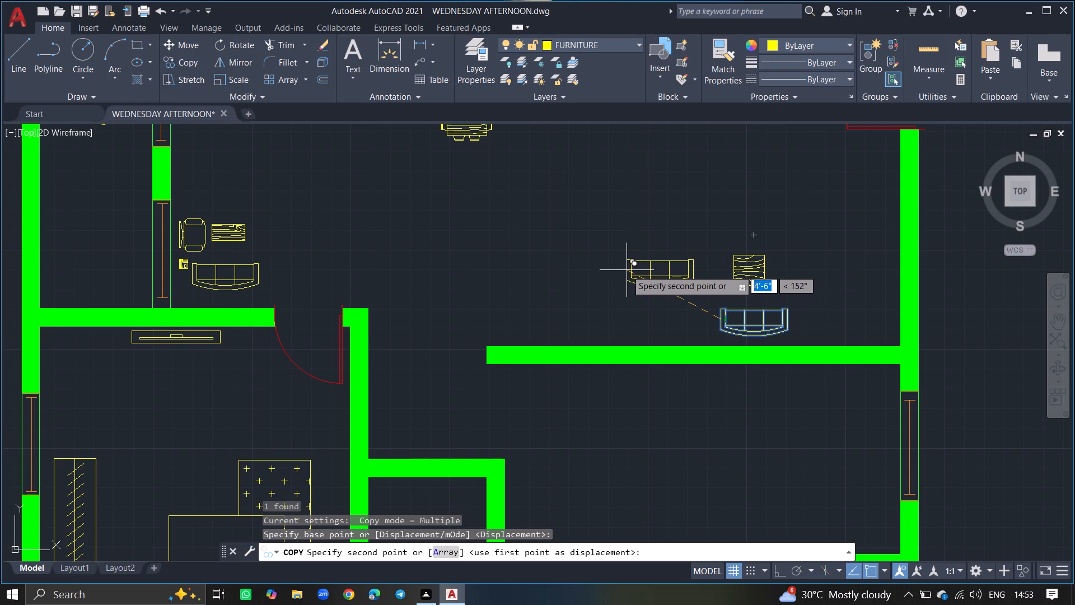
{"action": "left_click", "coordinate": [627, 270]}
{"action": "key", "text": "Return"}
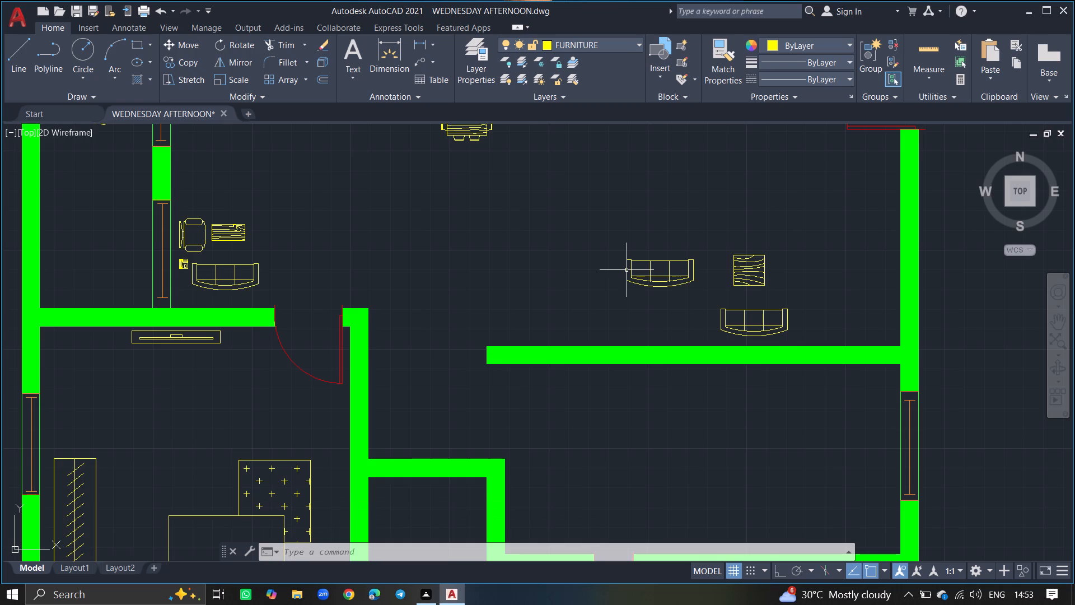
Rotate the copied sofa a quarter turn clockwise so that its seats face east toward the woodgrain table.
{"action": "left_click", "coordinate": [627, 270]}
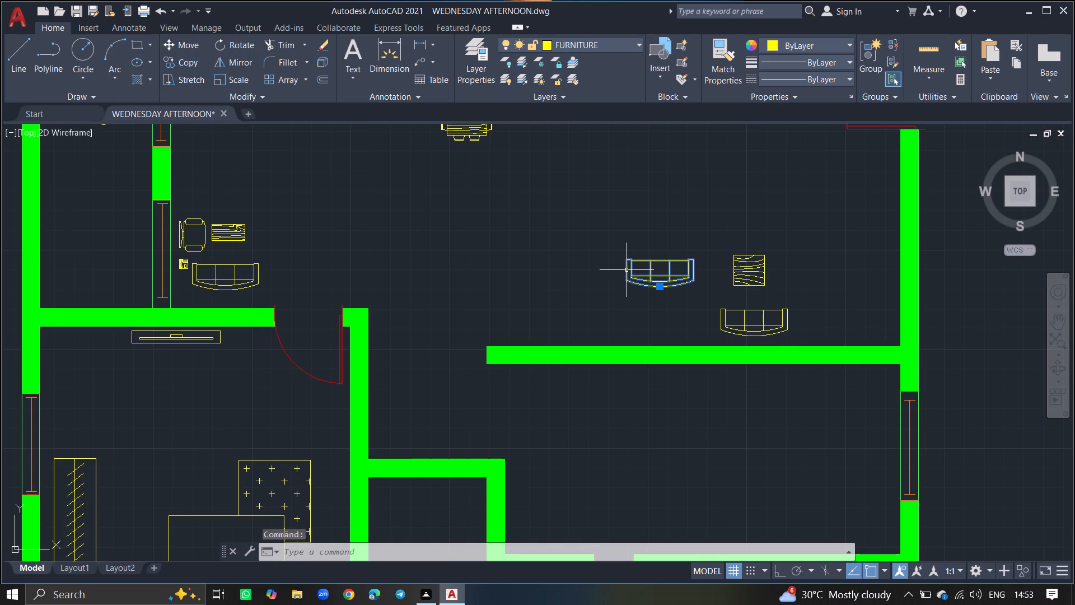
{"action": "type", "text": "RO"}
{"action": "key", "text": "Return"}
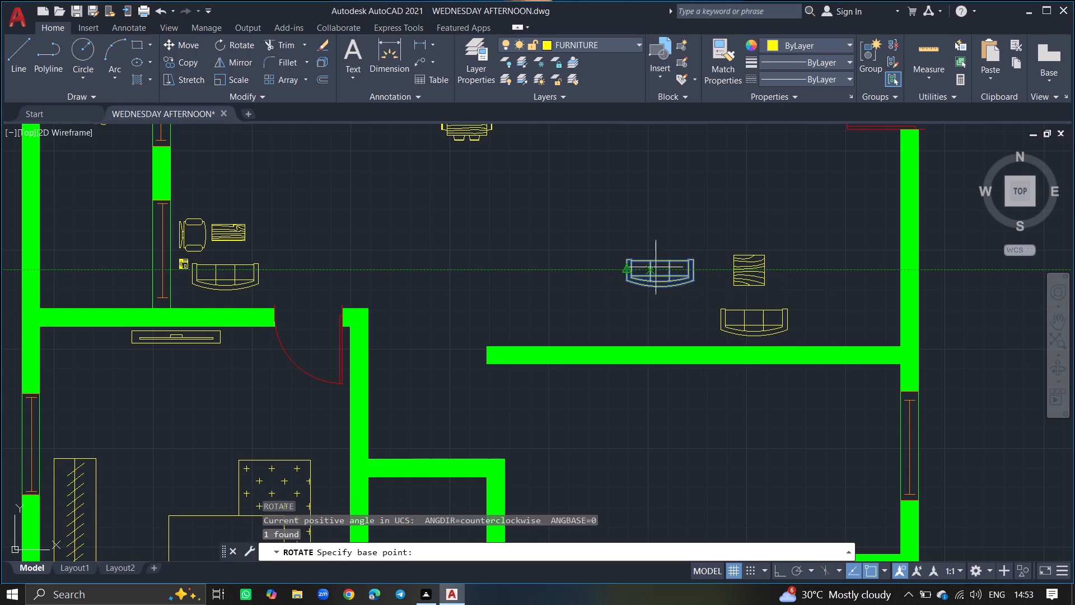
{"action": "left_click", "coordinate": [660, 278]}
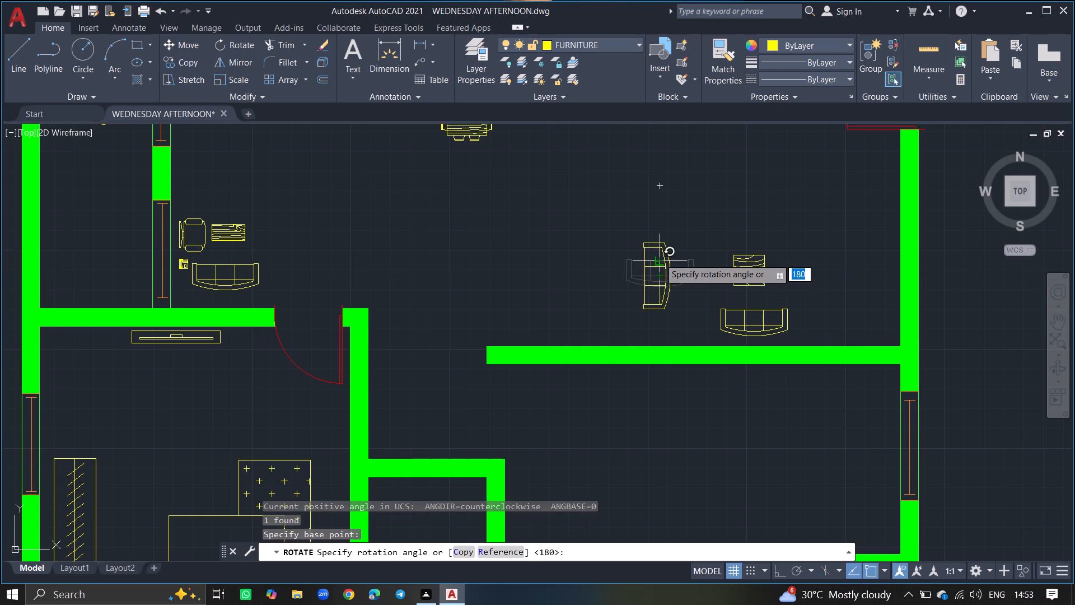
{"action": "left_click", "coordinate": [660, 304]}
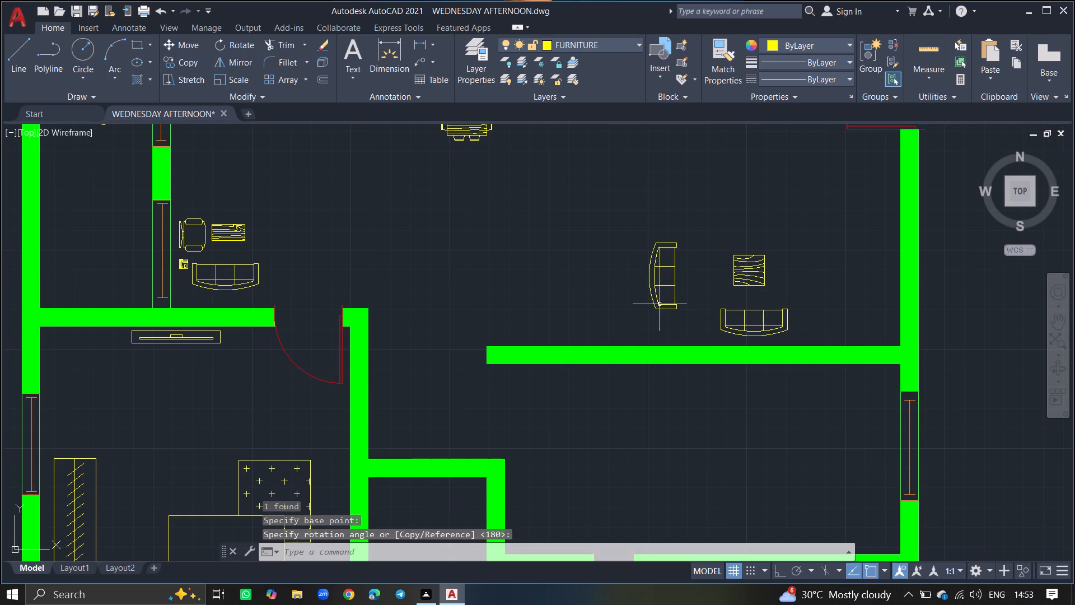
Move the rotated sofa east, closer to the woodgrain table and slightly northwest of the other sofa.
{"action": "left_click", "coordinate": [660, 287]}
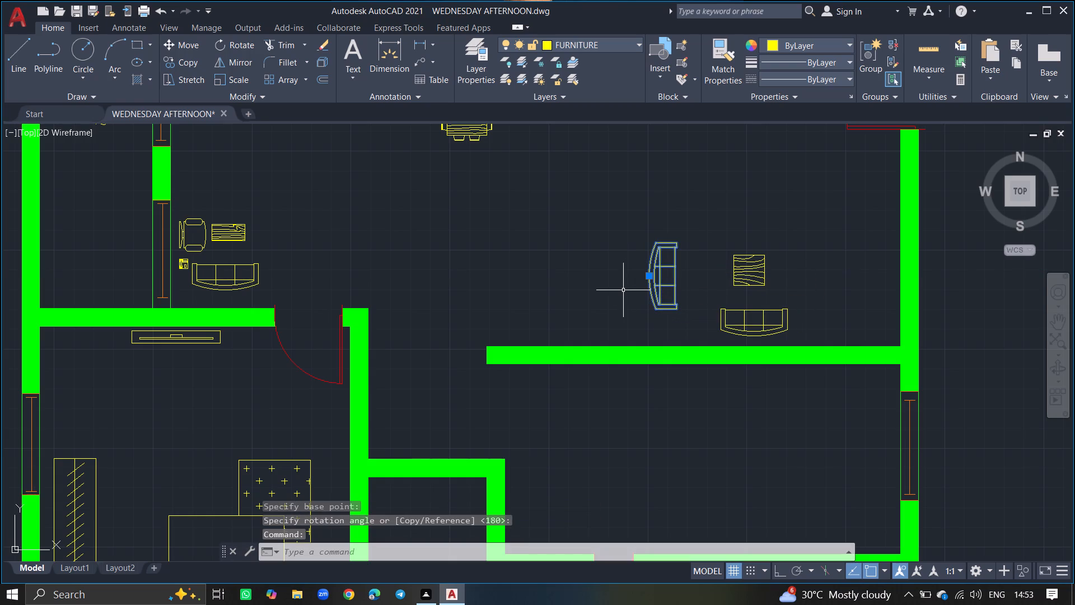
{"action": "type", "text": "MOVE"}
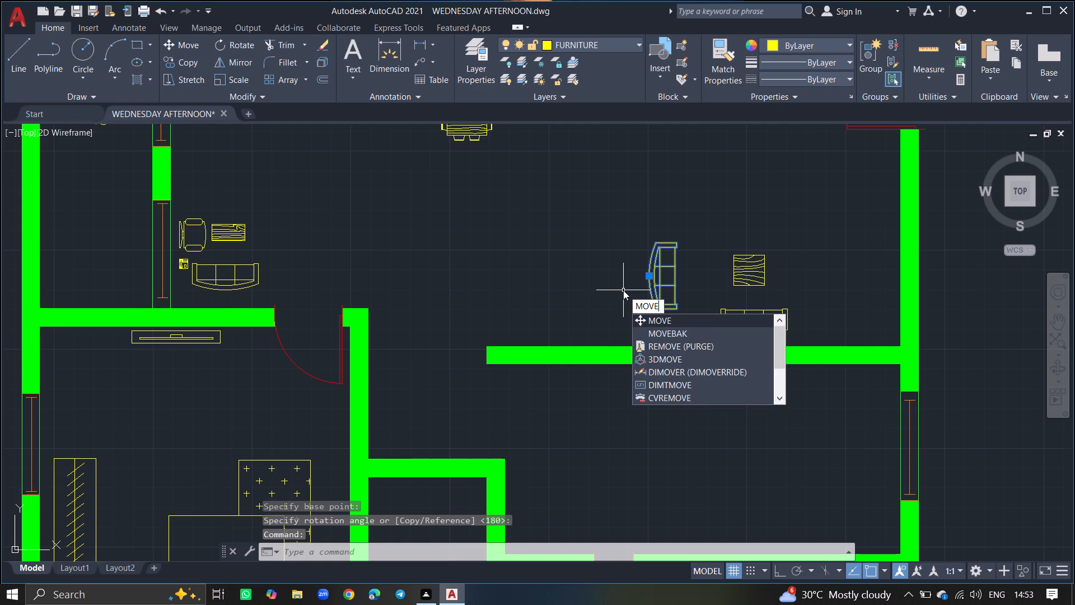
{"action": "key", "text": "Return"}
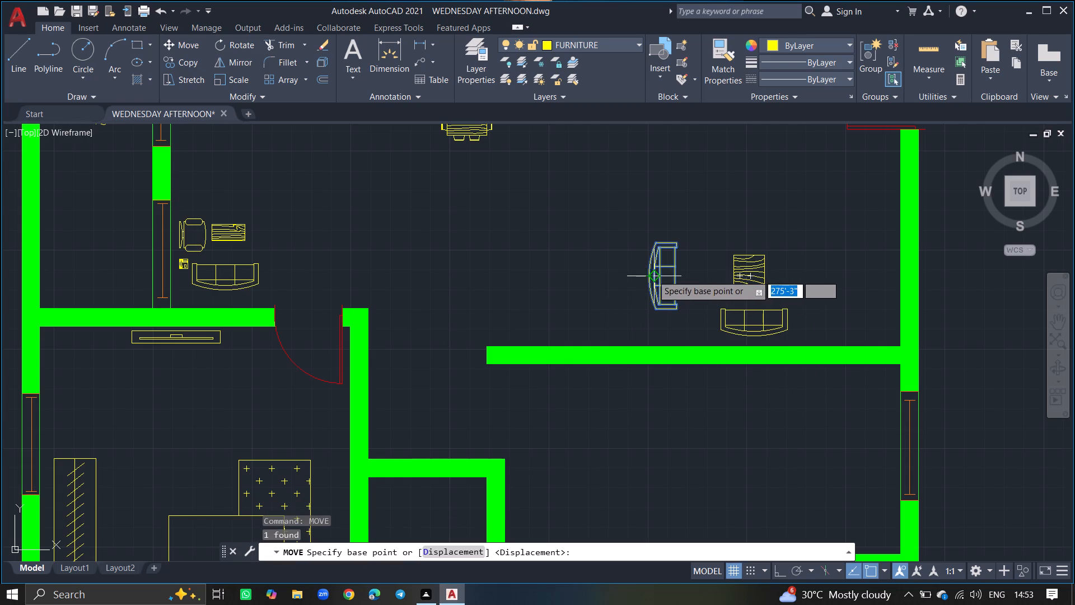
{"action": "left_click", "coordinate": [652, 275]}
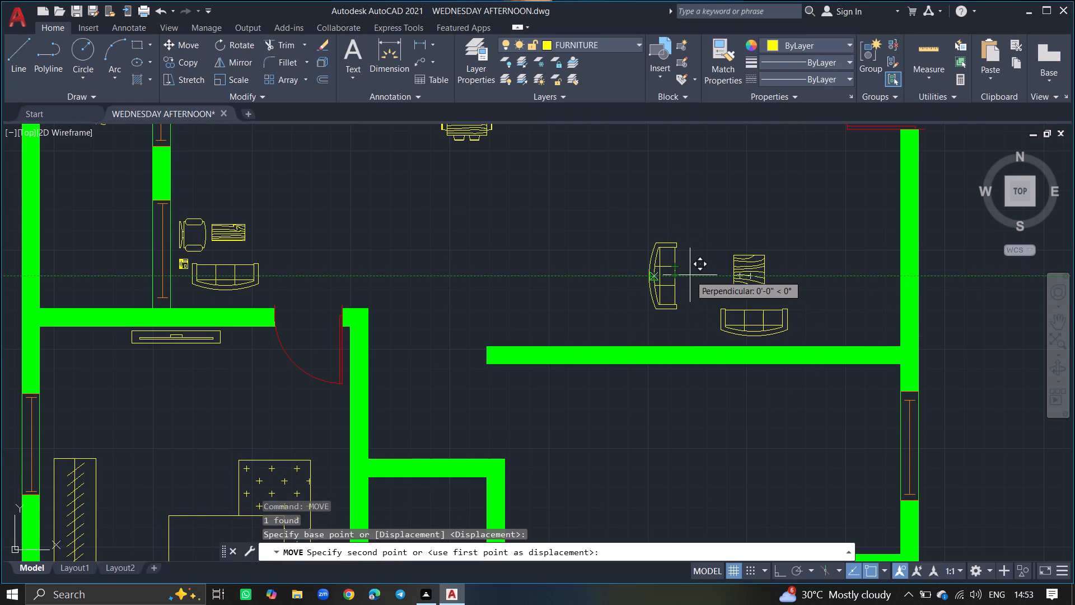
{"action": "scroll", "coordinate": [703, 274], "scroll_direction": "down", "scroll_amount": 2, "text": "ctrl"}
{"action": "scroll", "coordinate": [699, 272], "scroll_direction": "up", "scroll_amount": 4, "text": "ctrl"}
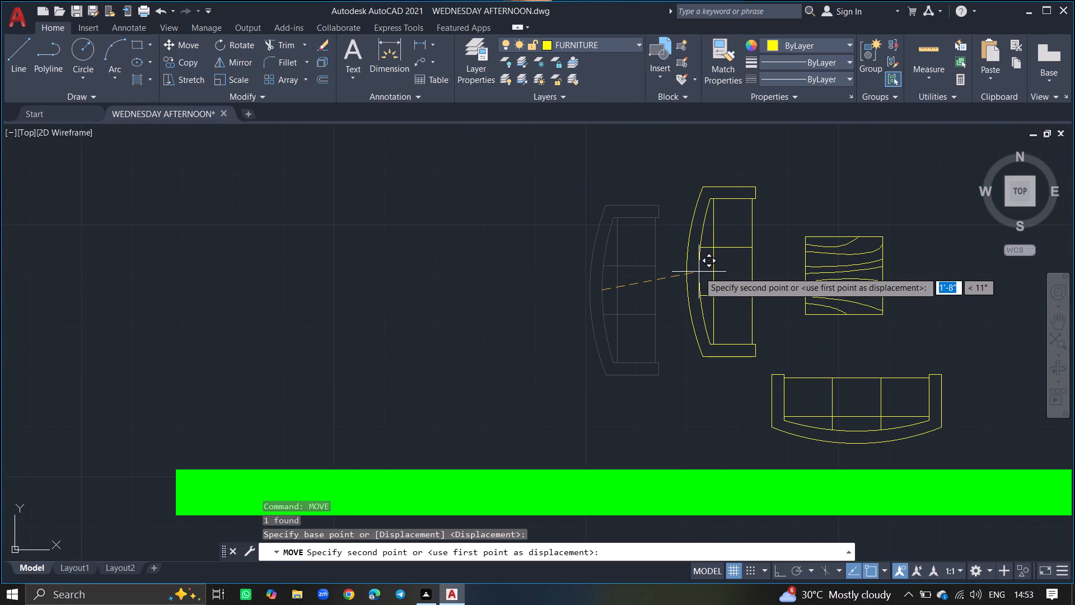
{"action": "left_click", "coordinate": [685, 275]}
{"action": "scroll", "coordinate": [685, 275], "scroll_direction": "down", "scroll_amount": 3, "text": "ctrl"}
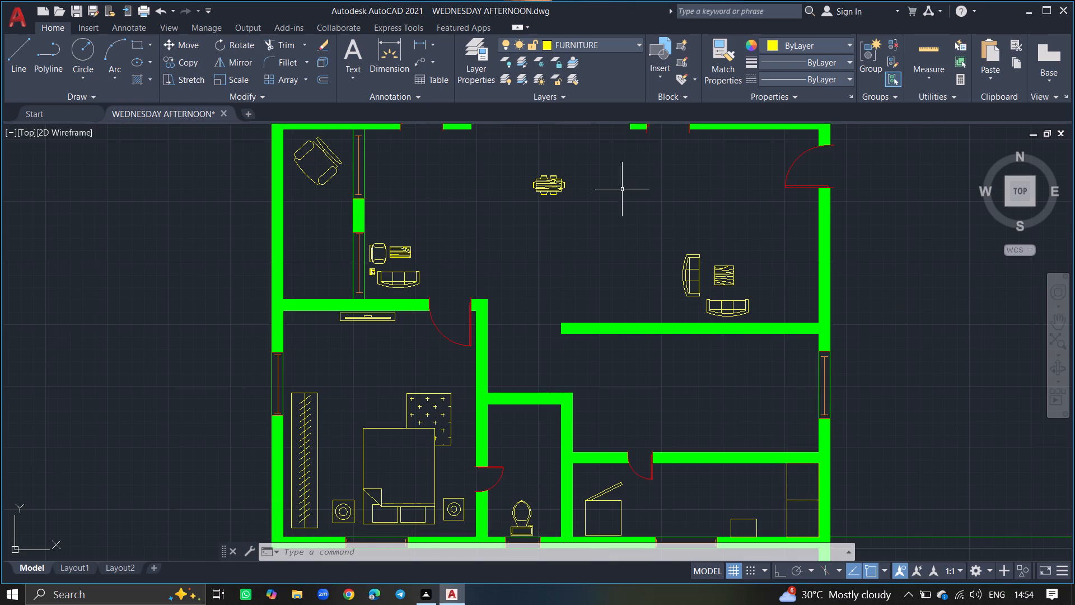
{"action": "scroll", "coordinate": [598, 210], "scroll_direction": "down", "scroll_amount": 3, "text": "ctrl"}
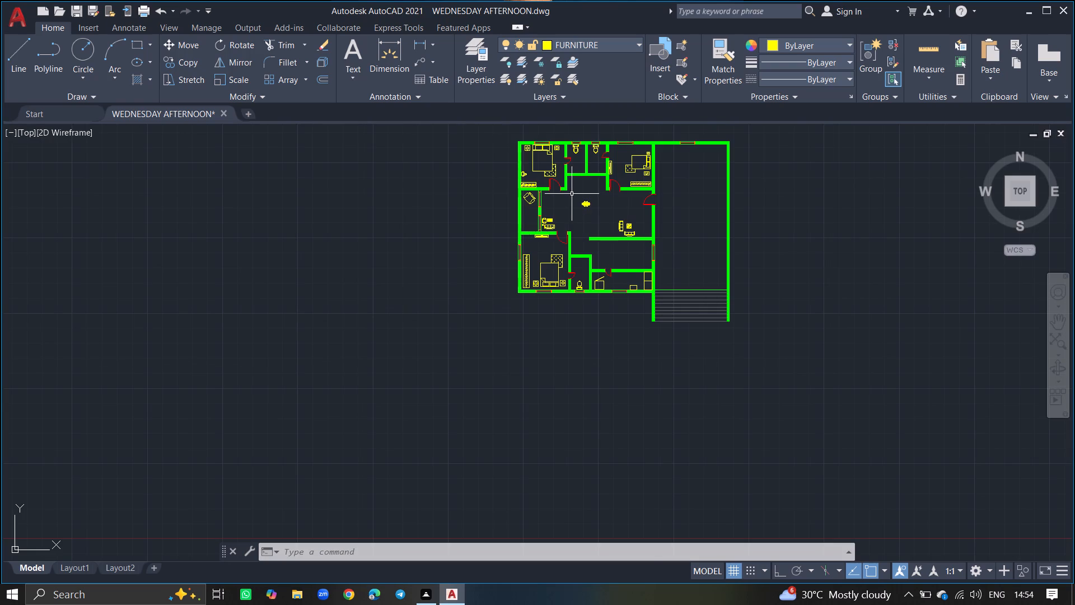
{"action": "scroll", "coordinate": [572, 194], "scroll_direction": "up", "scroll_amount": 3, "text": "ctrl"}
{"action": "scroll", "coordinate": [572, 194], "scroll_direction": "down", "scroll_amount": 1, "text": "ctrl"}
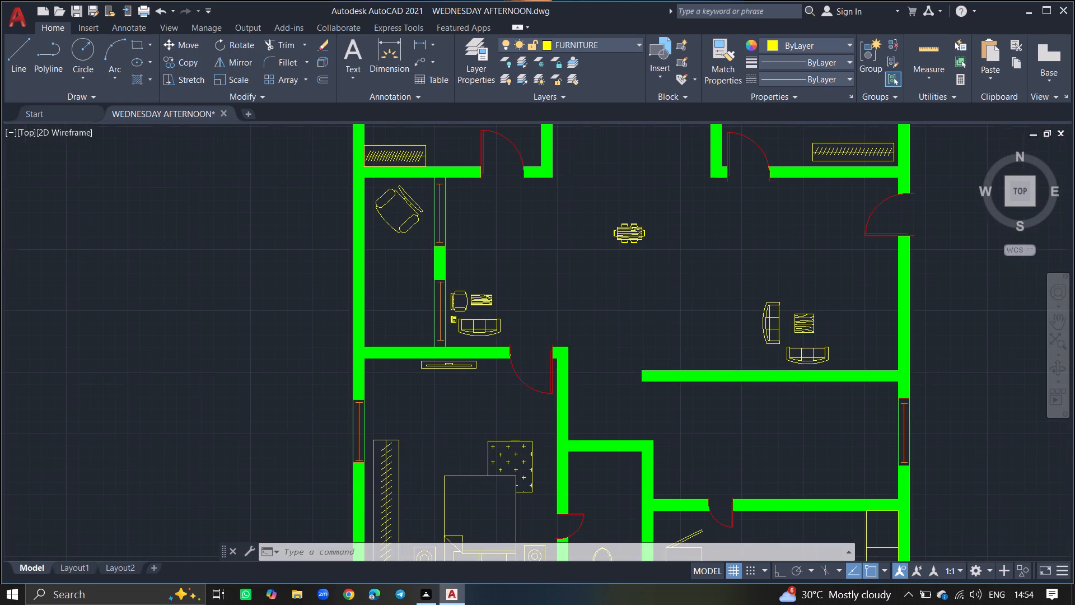
With Ortho on, draw a counter edge about 3' from the east wall of the room south of the living area, reaching its south wall.
{"action": "scroll", "coordinate": [572, 194], "scroll_direction": "down", "scroll_amount": 2, "text": "ctrl"}
{"action": "key", "text": "l"}
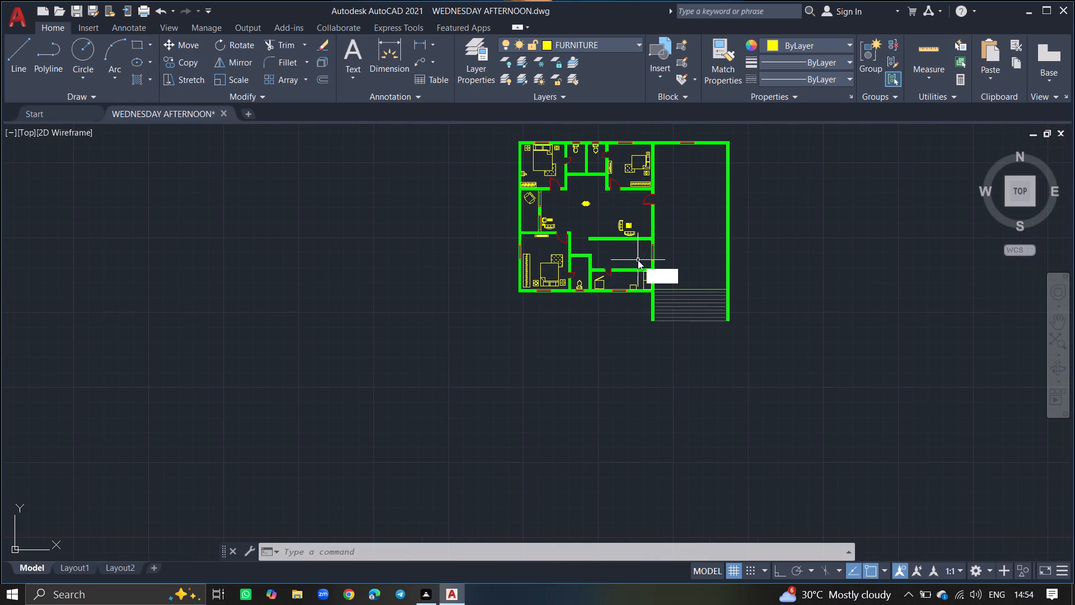
{"action": "key", "text": "Return"}
{"action": "scroll", "coordinate": [638, 260], "scroll_direction": "up", "scroll_amount": 3, "text": "ctrl"}
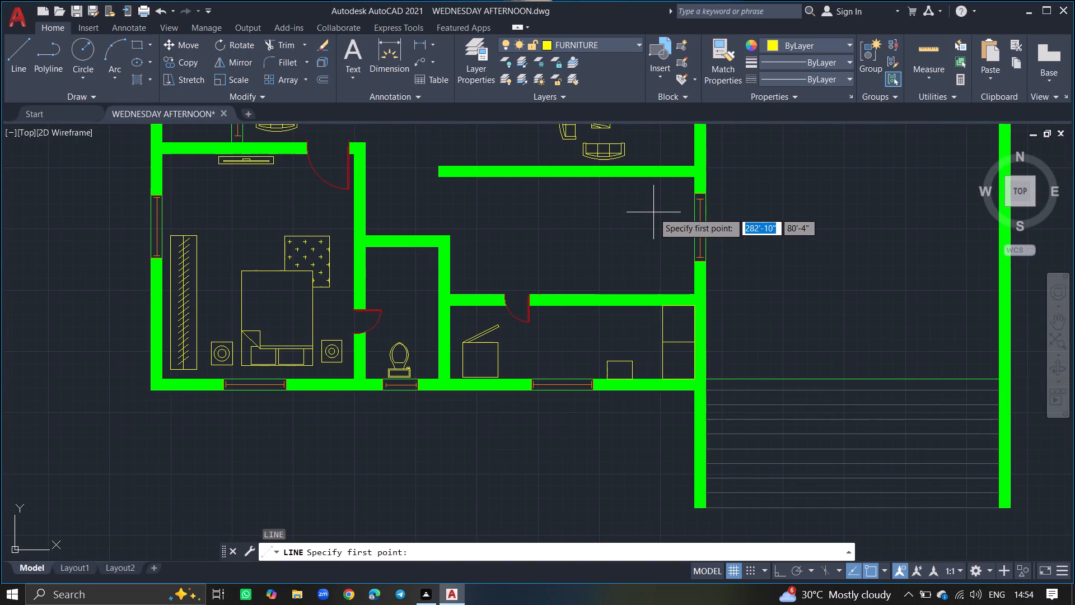
{"action": "key", "text": "F8"}
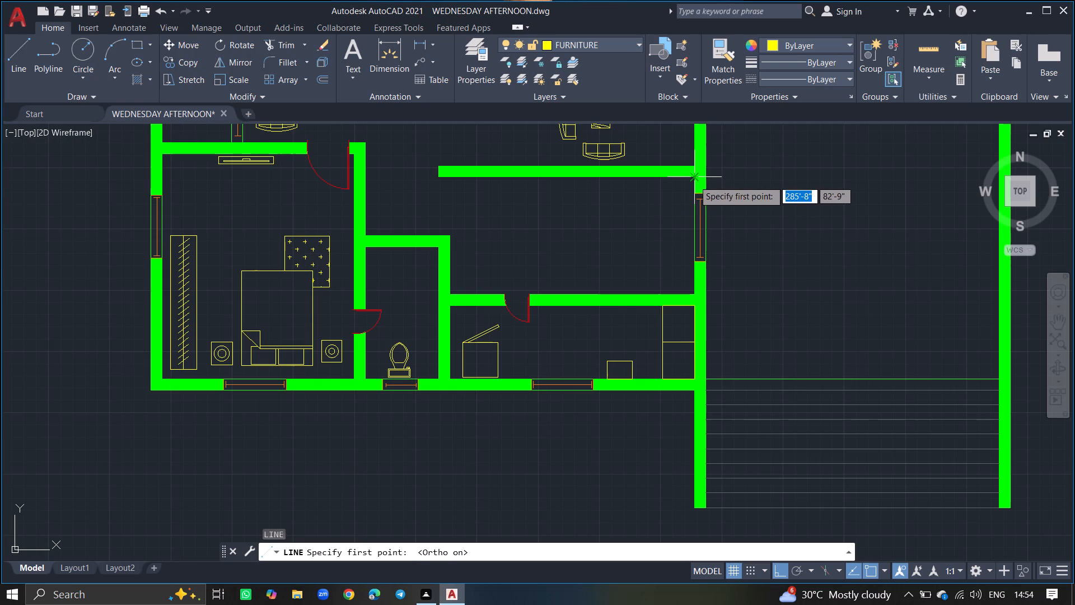
{"action": "left_click_drag", "start_coordinate": [694, 180], "coordinate": [645, 177]}
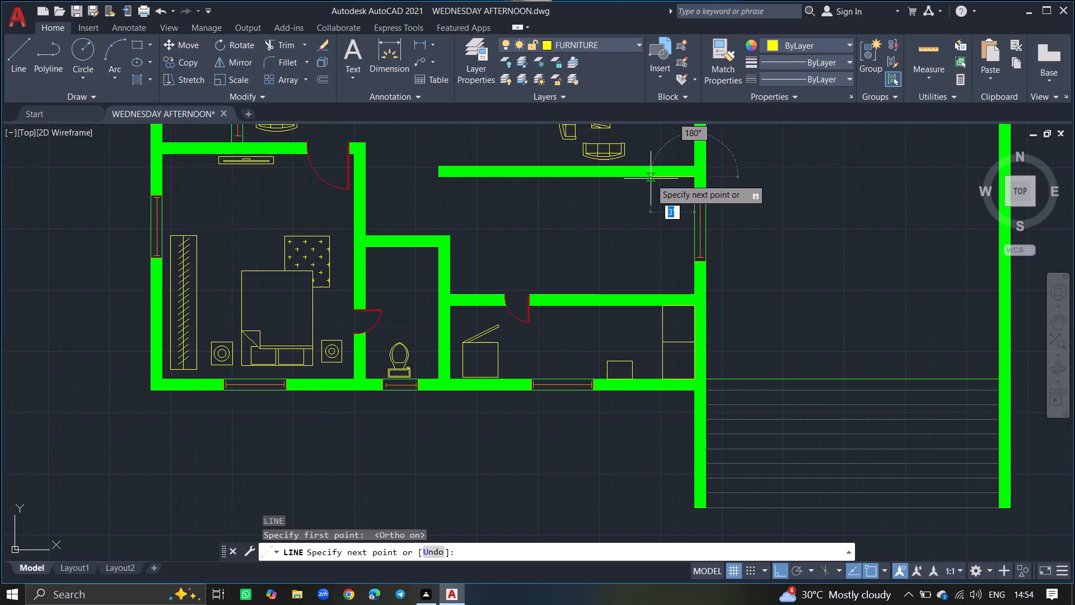
{"action": "left_click_drag", "start_coordinate": [651, 179], "coordinate": [651, 240]}
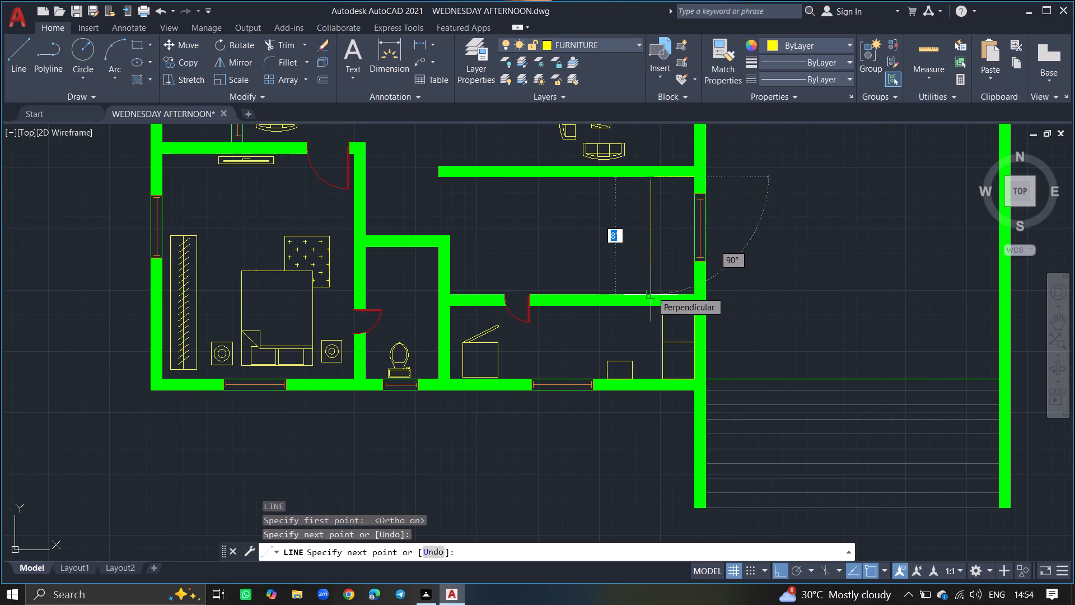
{"action": "left_click", "coordinate": [652, 291]}
Continue the line to form a second counter edge about 2'-4" north of the south wall, running west to the west wall.
{"action": "scroll", "coordinate": [649, 273], "scroll_direction": "up", "scroll_amount": 2, "text": "ctrl"}
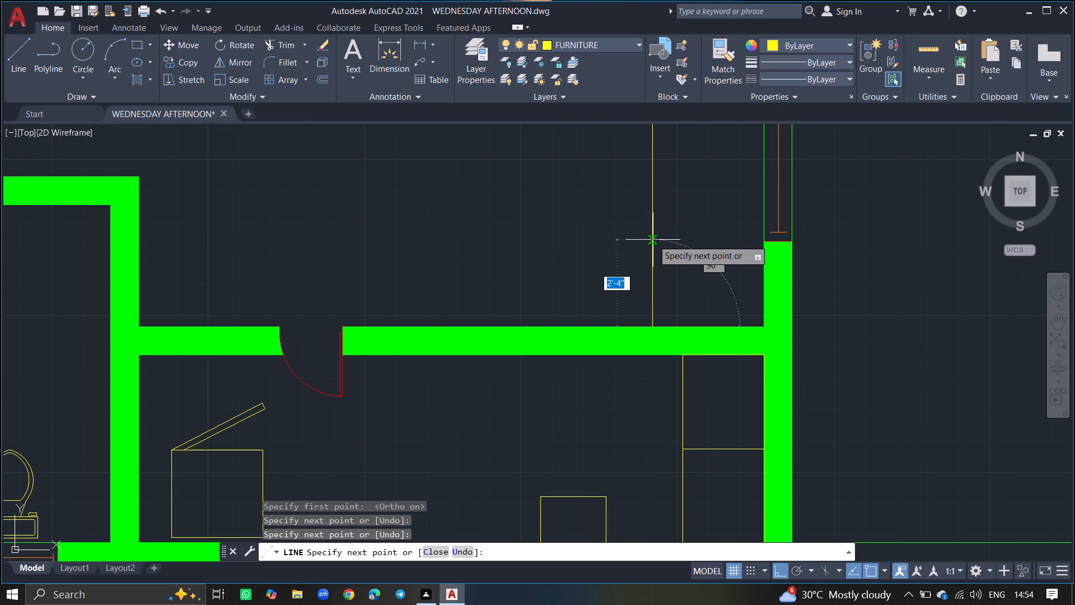
{"action": "left_click_drag", "start_coordinate": [653, 236], "coordinate": [490, 260]}
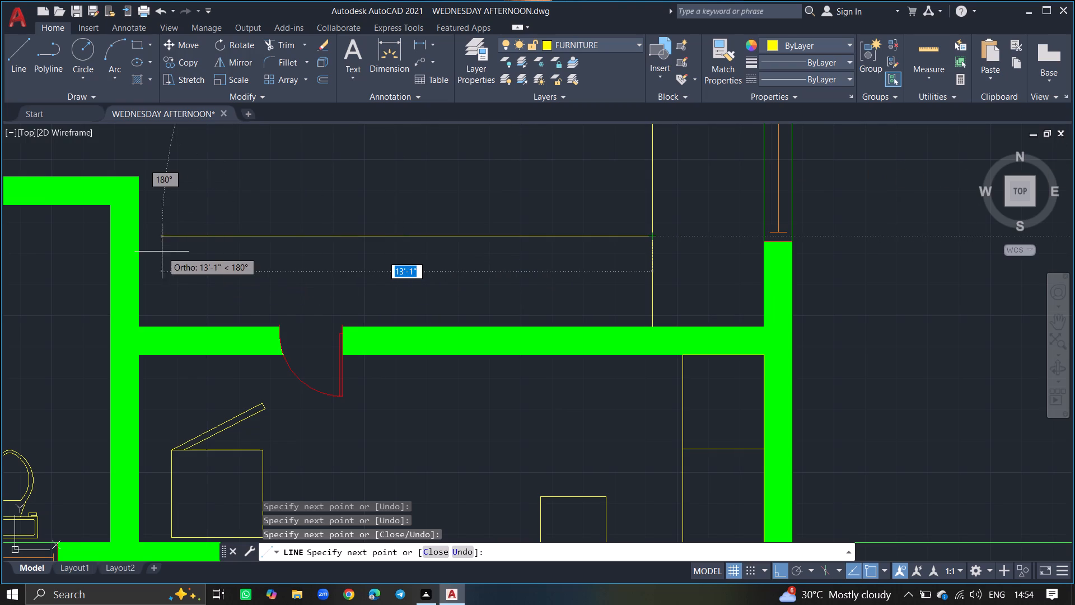
{"action": "left_click", "coordinate": [137, 236]}
{"action": "key", "text": "Return"}
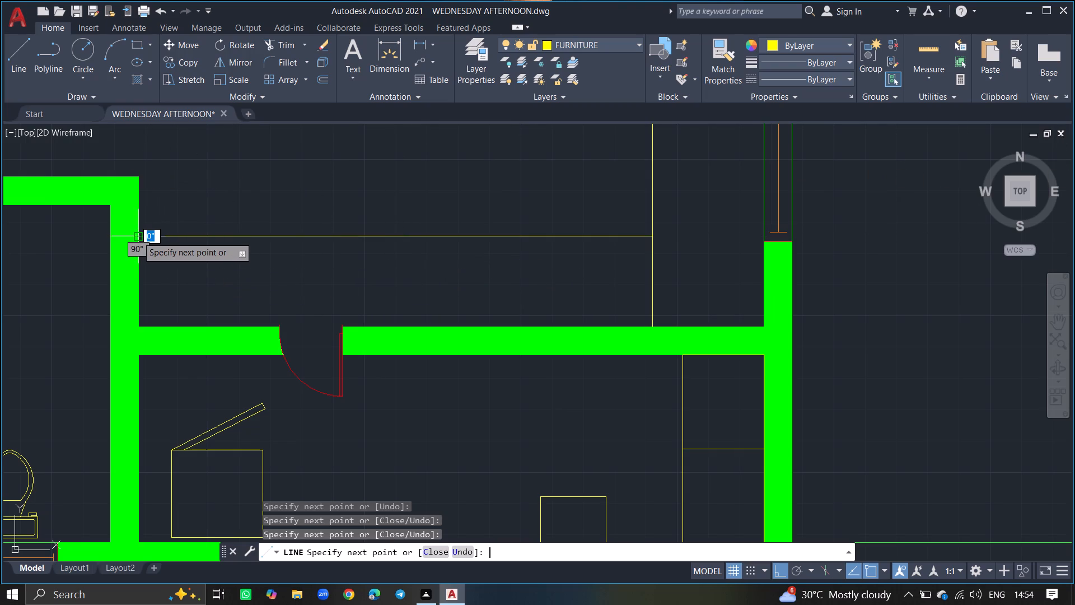
Draw two vertical lines from the south wall to the counter edge, one on each side of the door opening.
{"action": "key", "text": "l"}
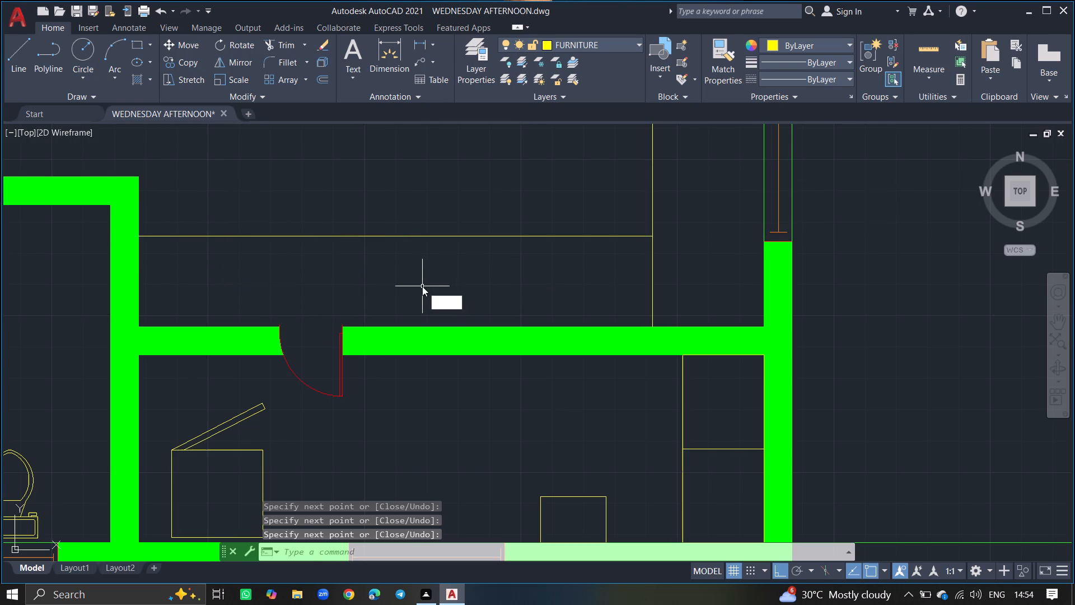
{"action": "key", "text": "Return"}
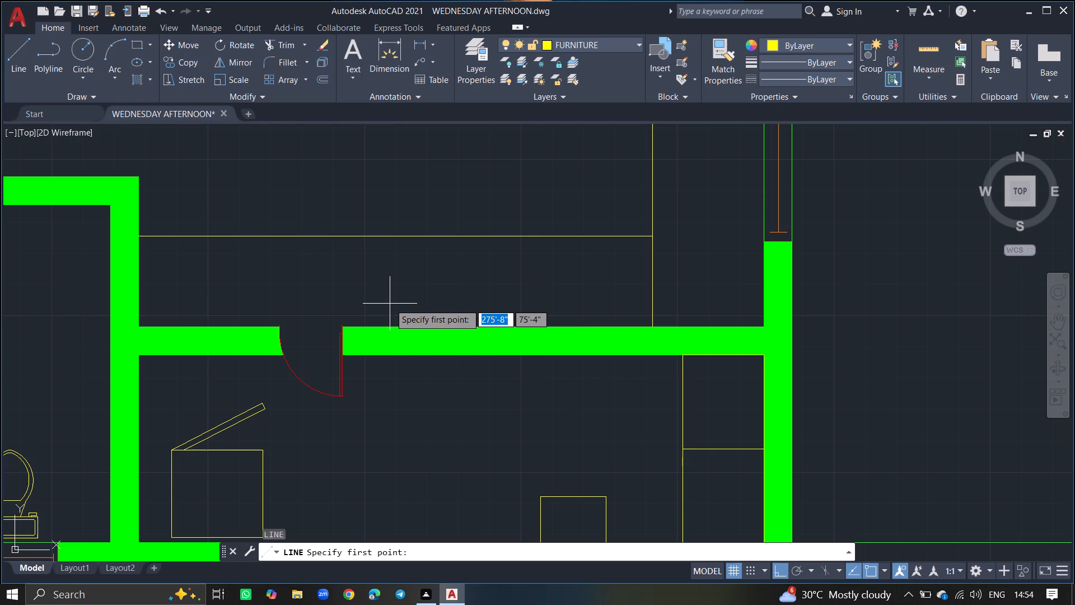
{"action": "left_click", "coordinate": [357, 329]}
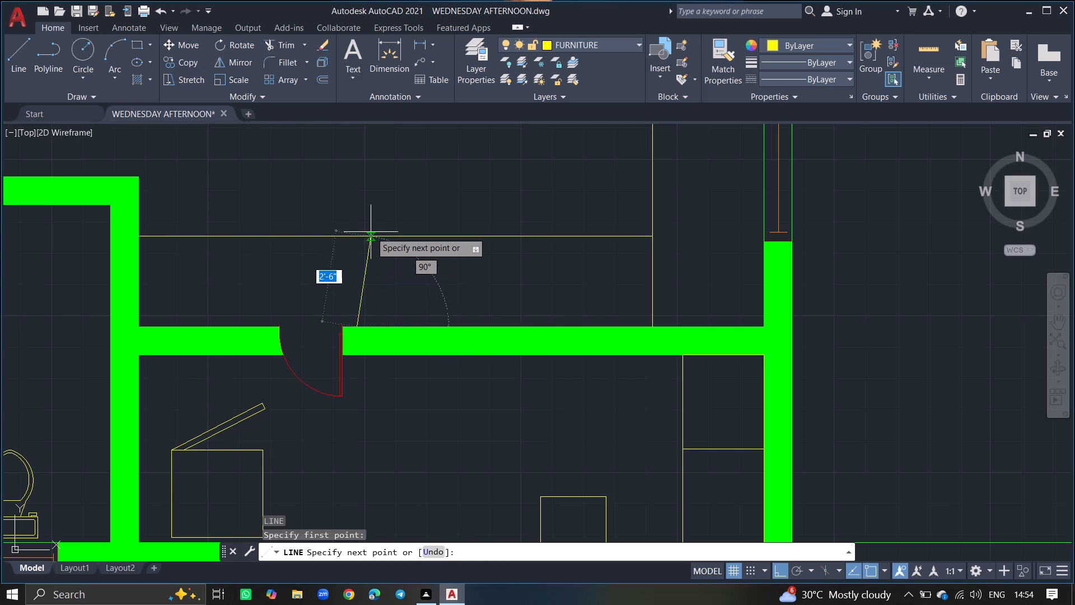
{"action": "left_click", "coordinate": [354, 236]}
{"action": "key", "text": "Return"}
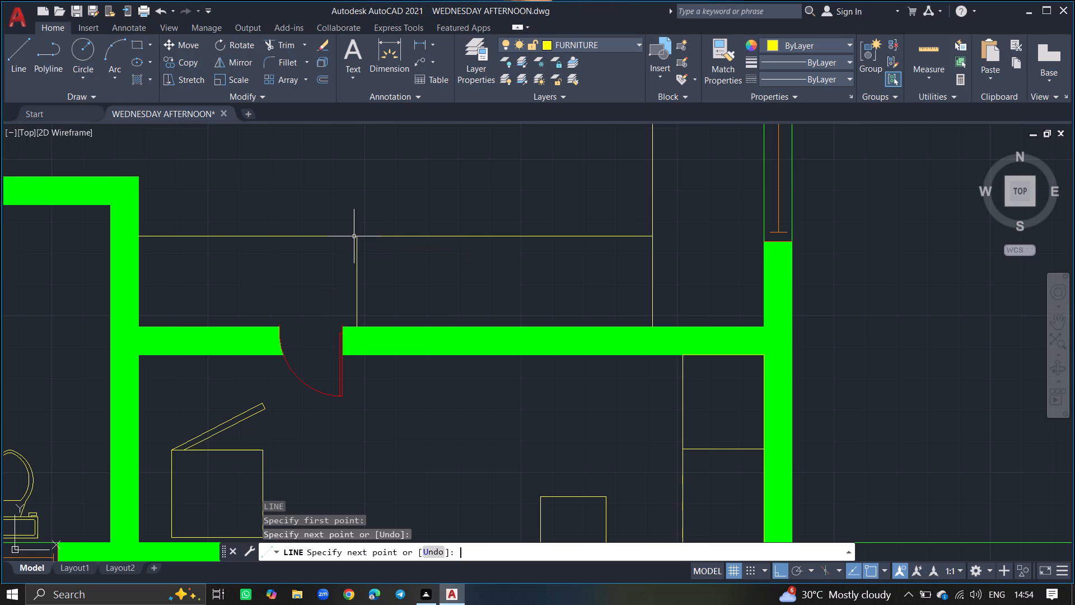
{"action": "key", "text": "l"}
{"action": "key", "text": "Return"}
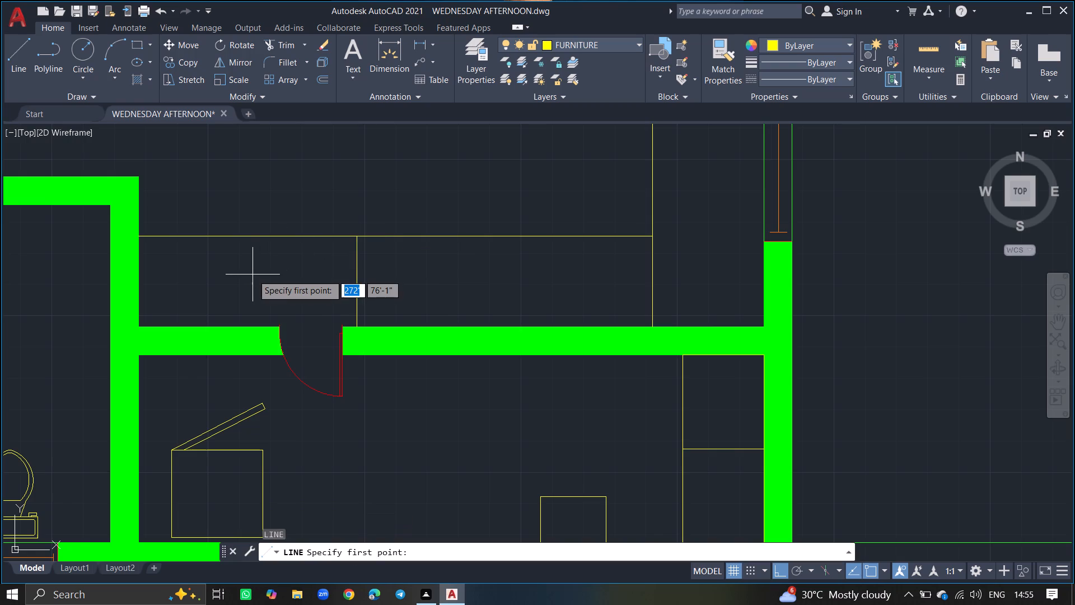
{"action": "left_click_drag", "start_coordinate": [267, 326], "coordinate": [265, 274]}
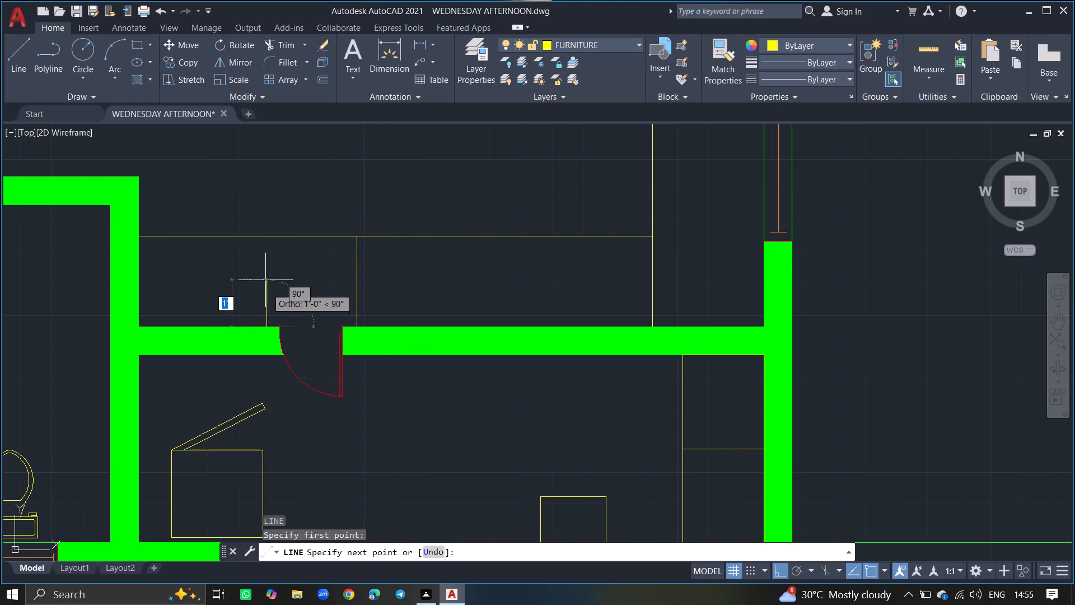
{"action": "left_click_drag", "start_coordinate": [265, 274], "coordinate": [267, 238]}
{"action": "left_click", "coordinate": [267, 238]}
{"action": "key", "text": "Return"}
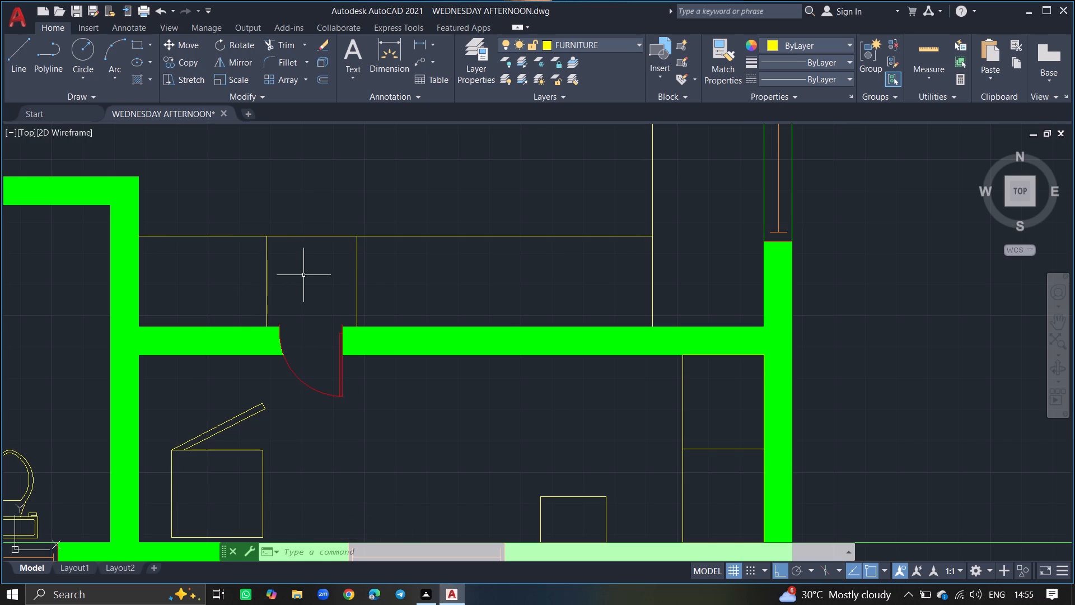
Trim away the counter edge between the two vertical lines in front of the door.
{"action": "type", "text": "TRIM"}
{"action": "key", "text": "Return"}
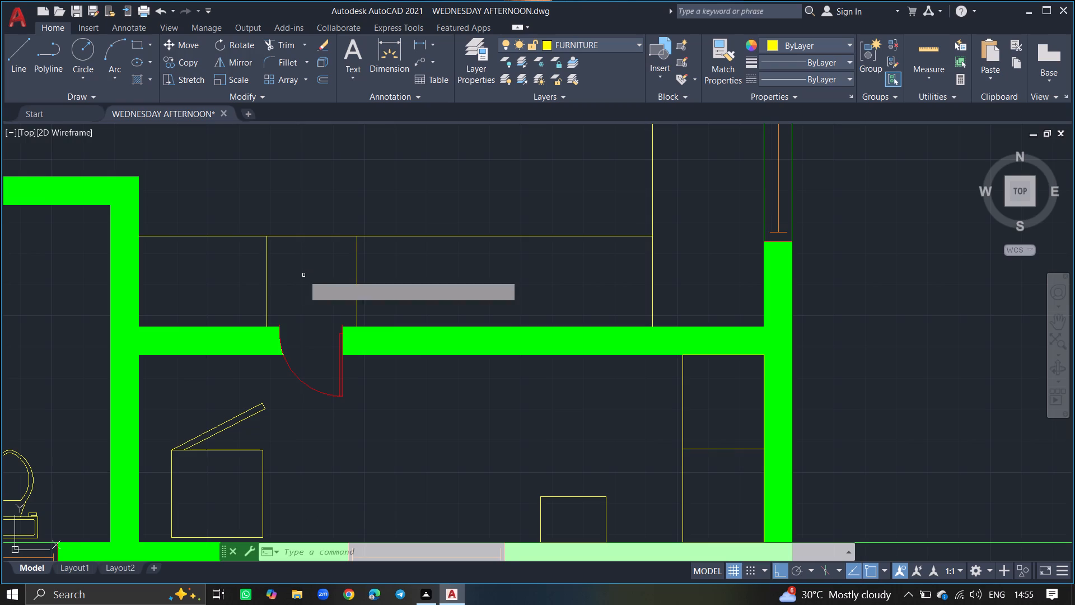
{"action": "left_click", "coordinate": [308, 236]}
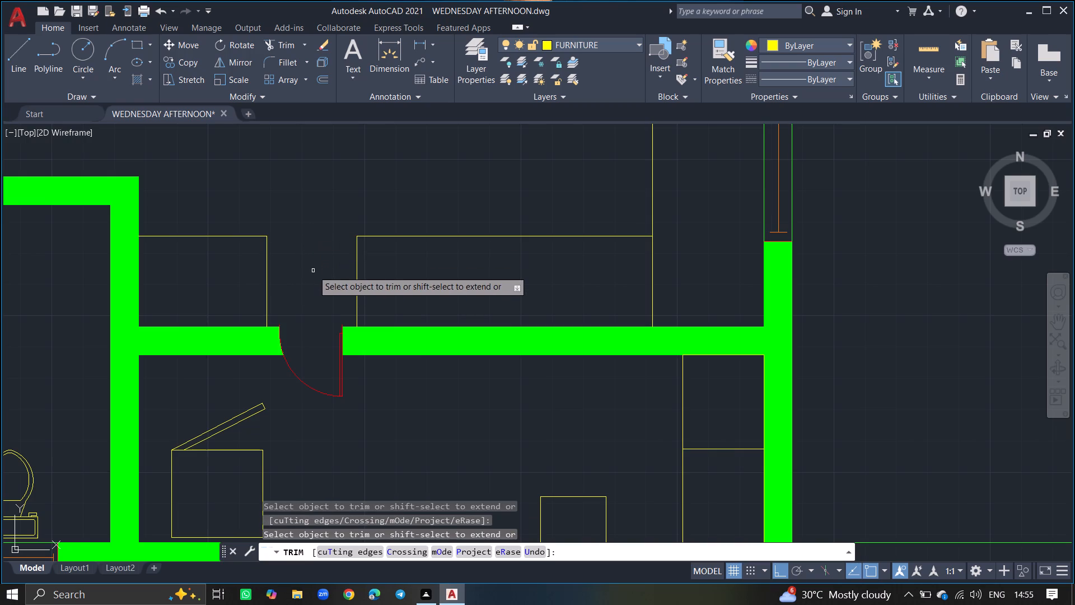
{"action": "key", "text": "Return"}
Trim the overlapping vertical lines below the inside corner where the east and south counter edges meet.
{"action": "type", "text": "TRIM"}
{"action": "key", "text": "Return"}
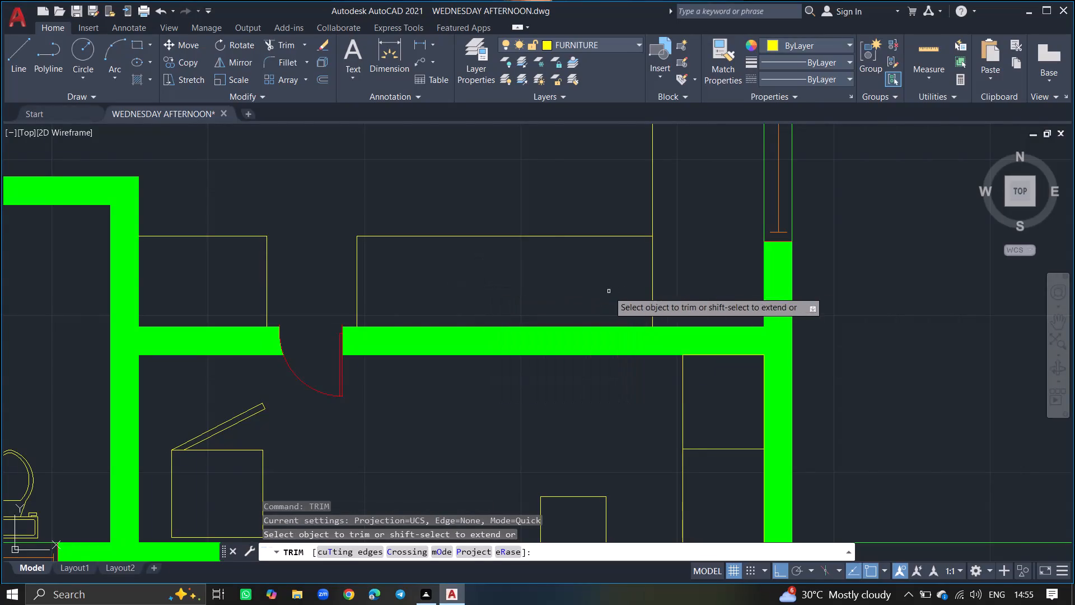
{"action": "left_click", "coordinate": [651, 291]}
{"action": "left_click", "coordinate": [651, 291]}
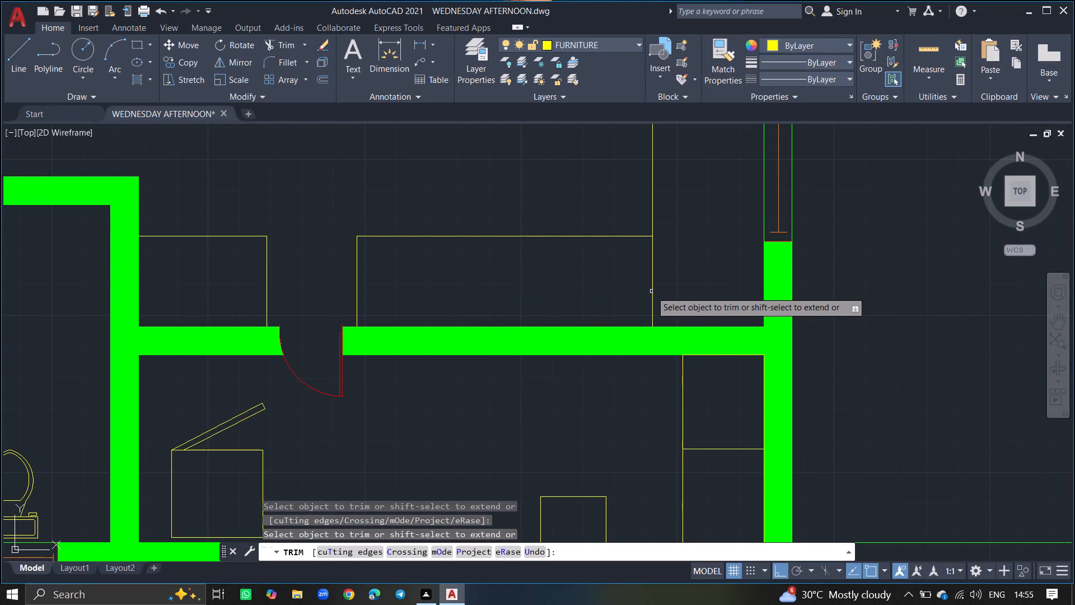
{"action": "left_click", "coordinate": [651, 291]}
{"action": "key", "text": "Return"}
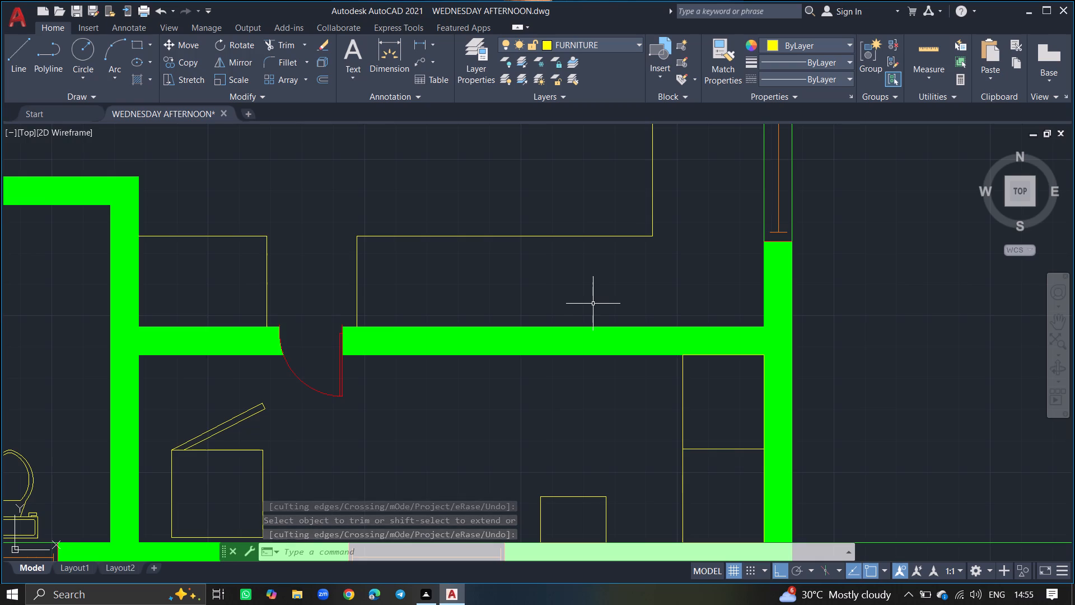
Draw a sink rectangle about 2'-3" by 1'-3" inside the south counter, just east of the door.
{"action": "type", "text": "REC"}
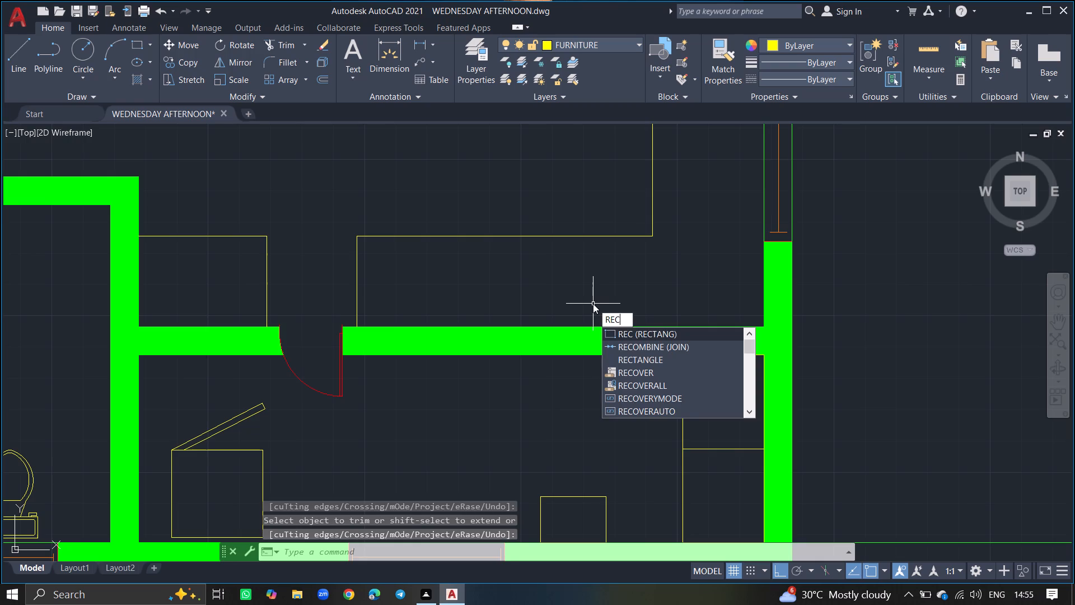
{"action": "key", "text": "Return"}
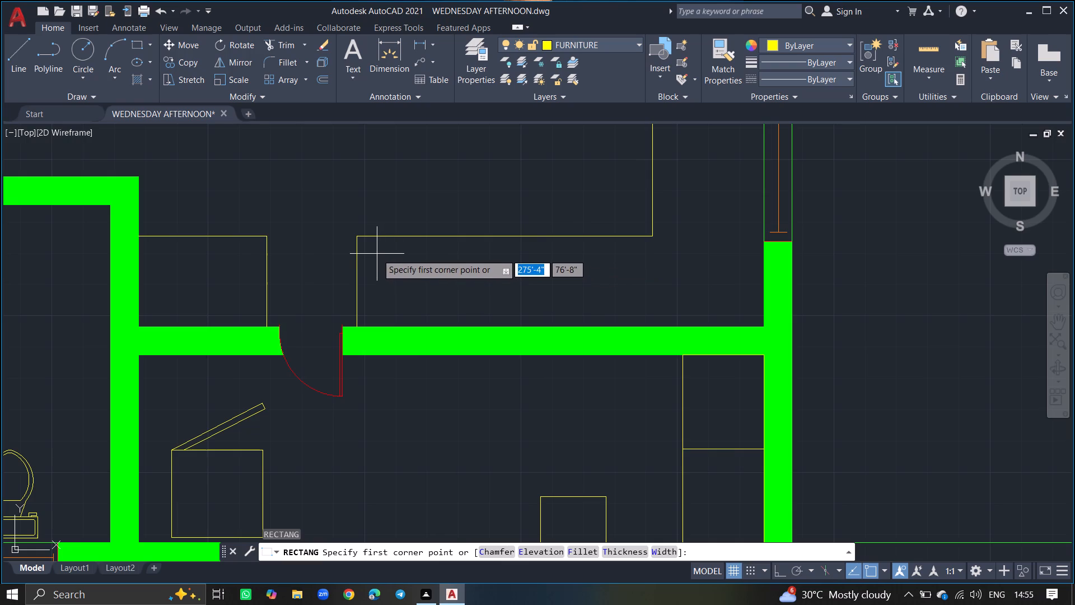
{"action": "left_click_drag", "start_coordinate": [377, 254], "coordinate": [460, 300]}
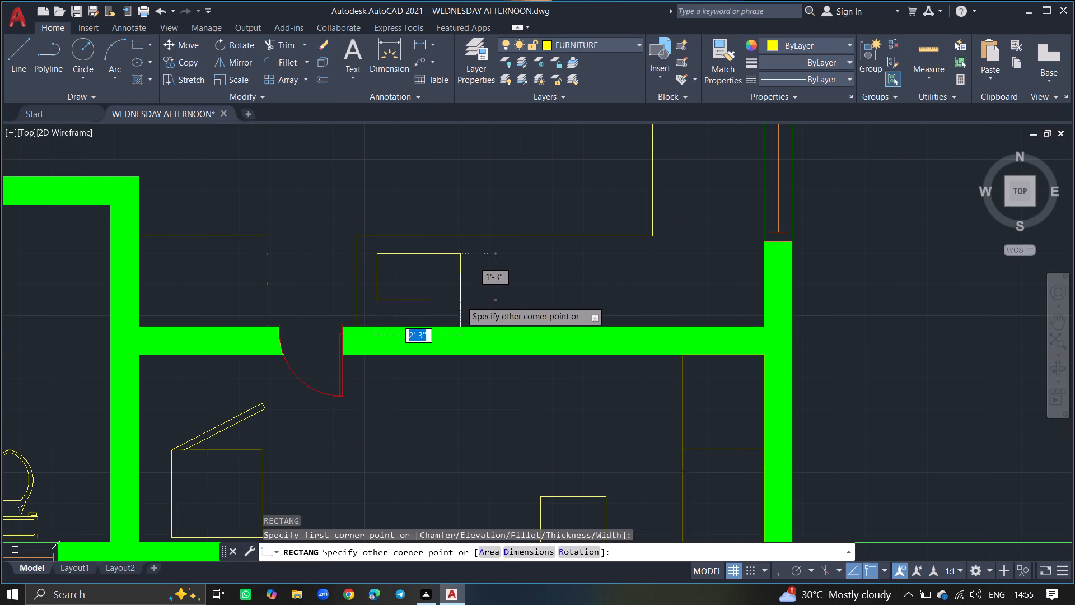
{"action": "left_click_drag", "start_coordinate": [460, 300], "coordinate": [465, 301]}
{"action": "left_click_drag", "start_coordinate": [465, 301], "coordinate": [417, 292]}
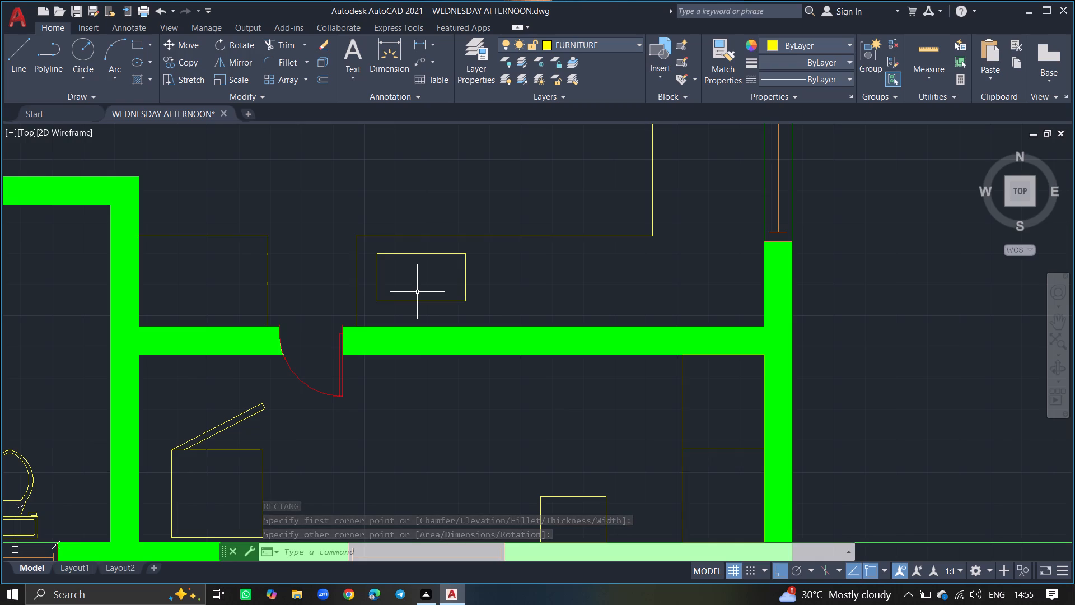
Divide the sink rectangle into two equal bowls with a vertical line between the midpoints of its long sides.
{"action": "key", "text": "l"}
{"action": "key", "text": "Return"}
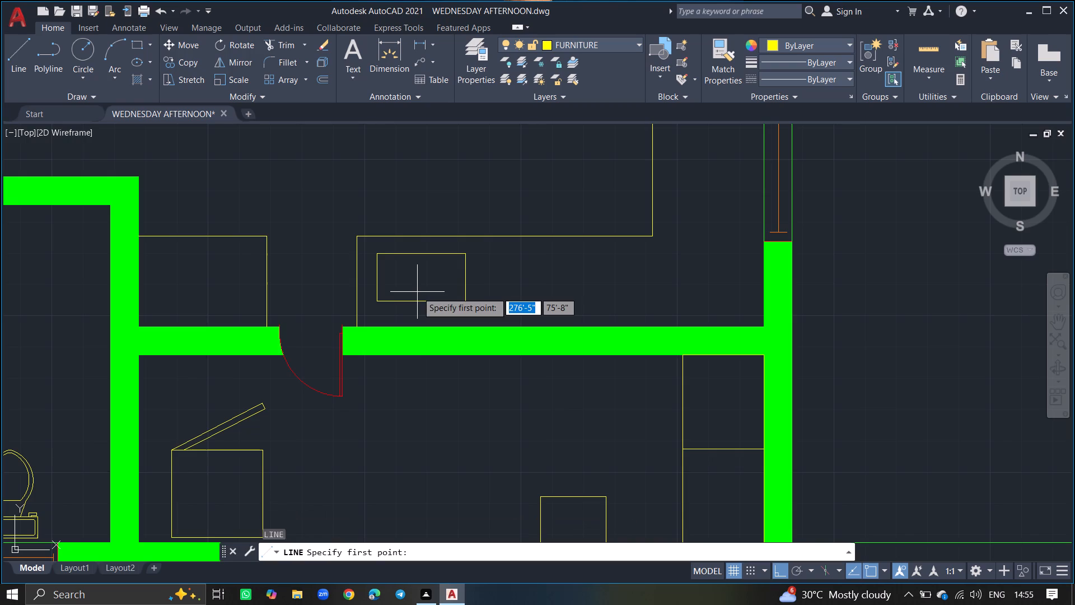
{"action": "scroll", "coordinate": [417, 292], "scroll_direction": "up", "scroll_amount": 2, "text": "ctrl"}
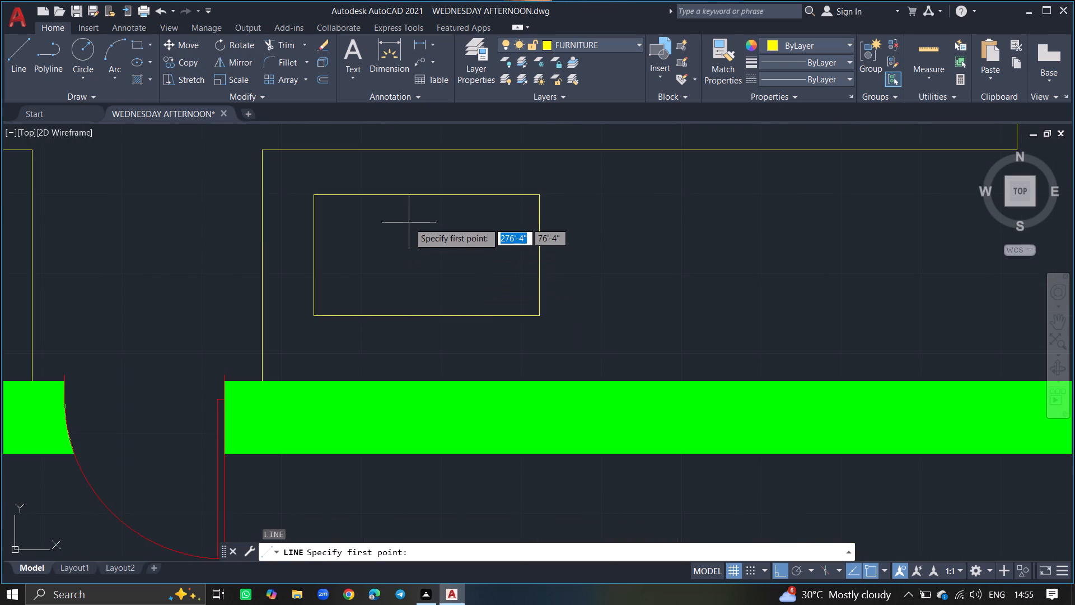
{"action": "left_click_drag", "start_coordinate": [427, 195], "coordinate": [425, 250]}
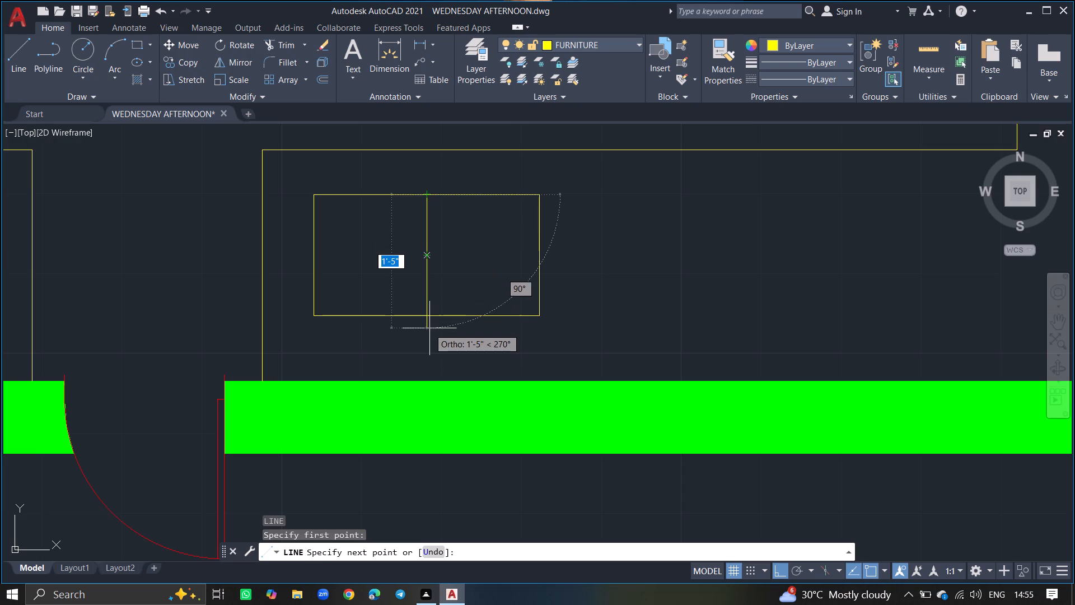
{"action": "left_click", "coordinate": [428, 318]}
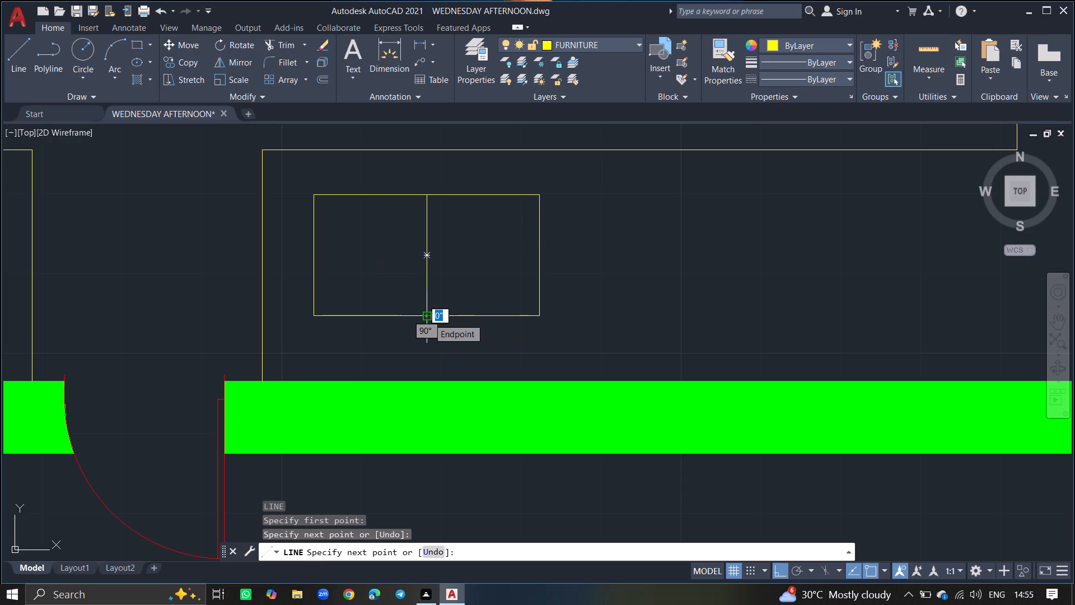
{"action": "key", "text": "Return"}
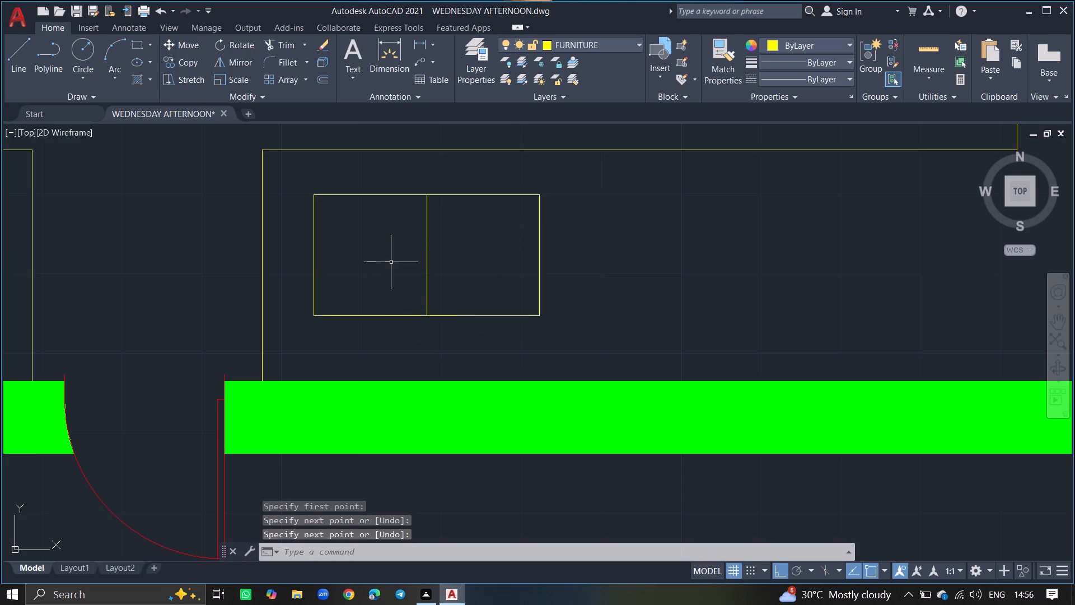
Draw two concentric drain circles with radii of about 2" and 1" at the middle of the sink's western bowl.
{"action": "key", "text": "c"}
{"action": "key", "text": "Return"}
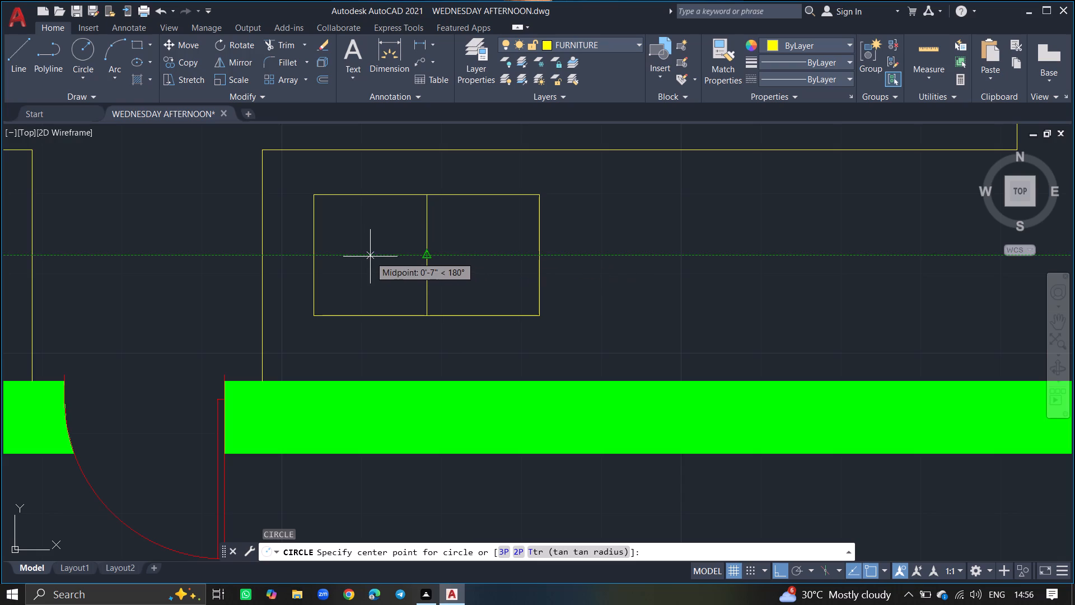
{"action": "left_click", "coordinate": [368, 256]}
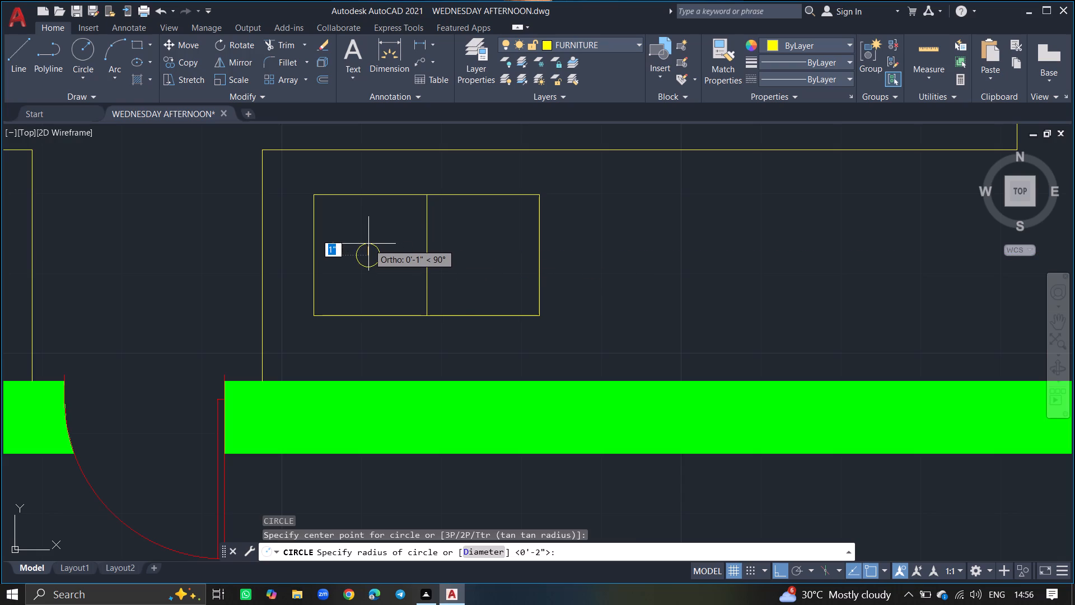
{"action": "left_click_drag", "start_coordinate": [368, 243], "coordinate": [367, 250]}
{"action": "scroll", "coordinate": [367, 250], "scroll_direction": "up", "scroll_amount": 1, "text": "ctrl"}
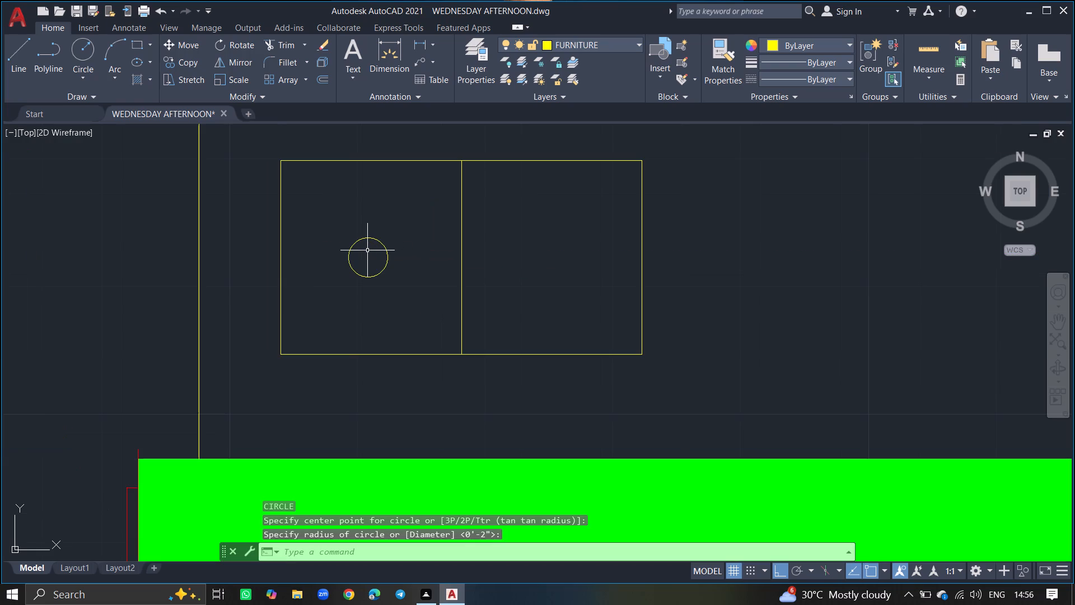
{"action": "key", "text": "c"}
{"action": "key", "text": "Return"}
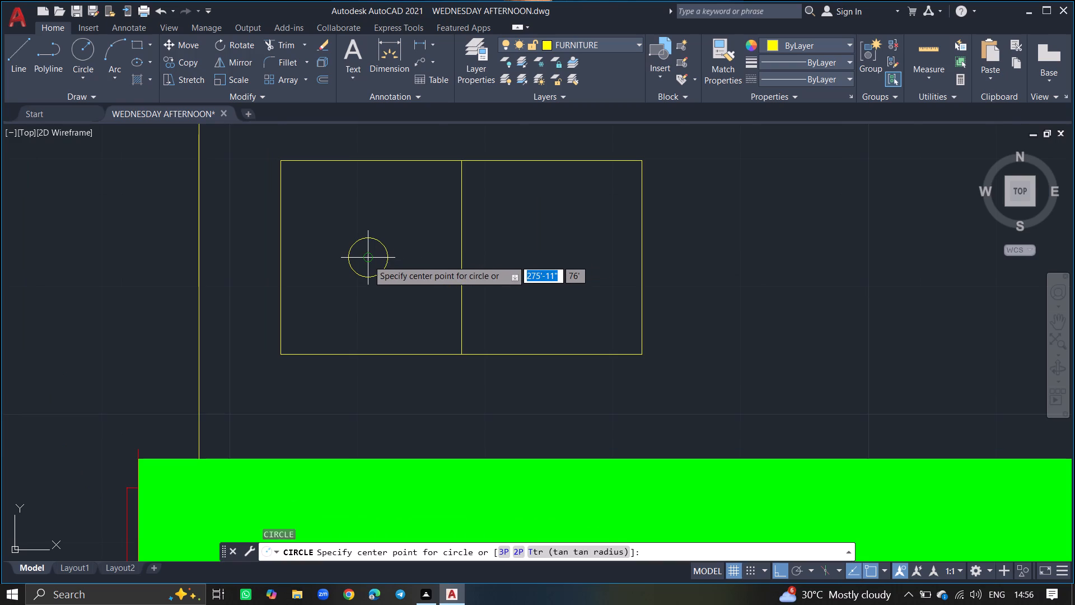
{"action": "left_click_drag", "start_coordinate": [367, 260], "coordinate": [367, 250]}
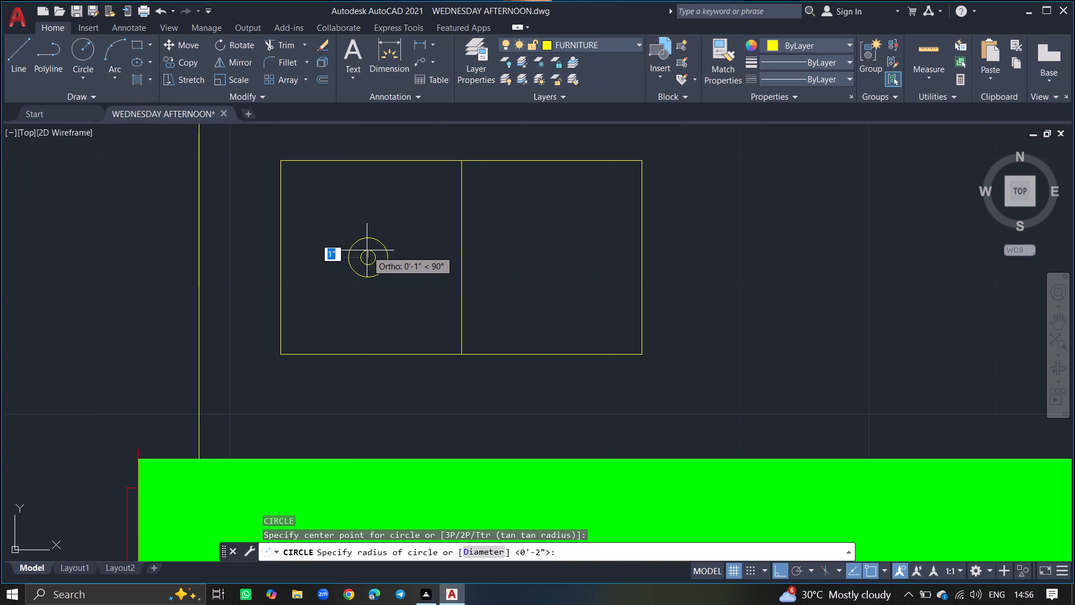
{"action": "left_click_drag", "start_coordinate": [367, 250], "coordinate": [367, 249]}
{"action": "left_click", "coordinate": [367, 249]}
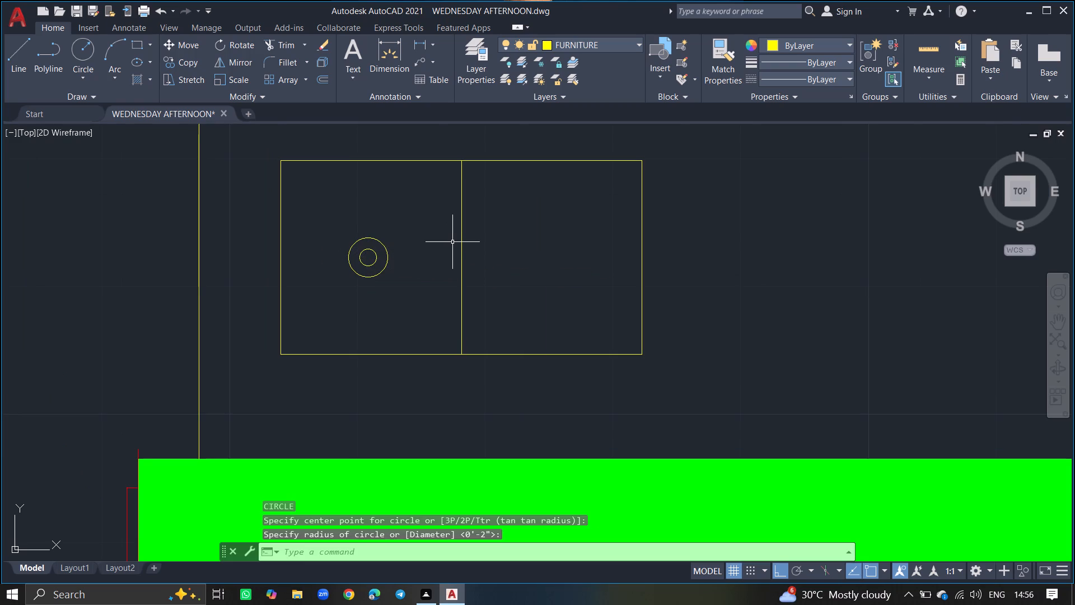
Draw a line along the north edge of the sink's eastern bowl, from the divider to the northeast corner.
{"action": "key", "text": "l"}
{"action": "key", "text": "Return"}
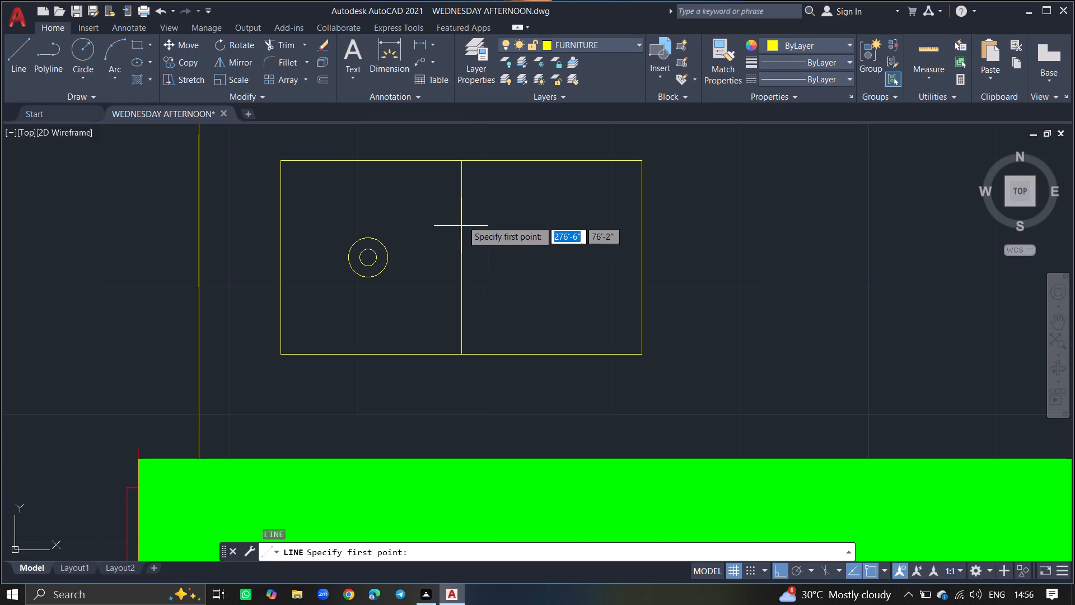
{"action": "left_click_drag", "start_coordinate": [462, 161], "coordinate": [564, 166]}
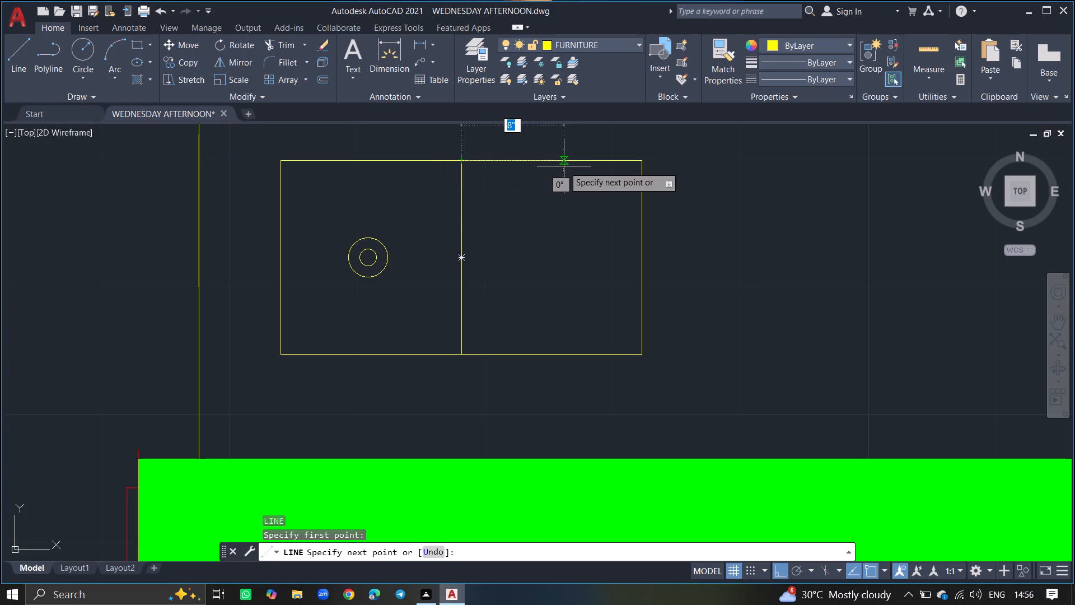
{"action": "left_click", "coordinate": [639, 159]}
{"action": "key", "text": "Return"}
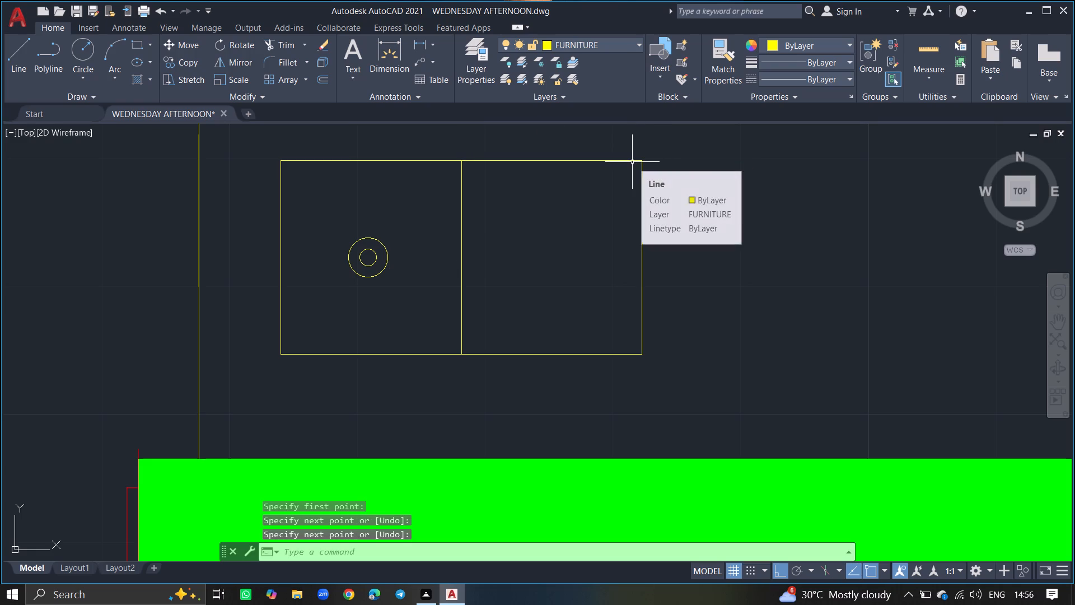
Offset the eastern bowl's north edge line southward at 0.5" spacing to make the first two parallel lines.
{"action": "left_click", "coordinate": [630, 160]}
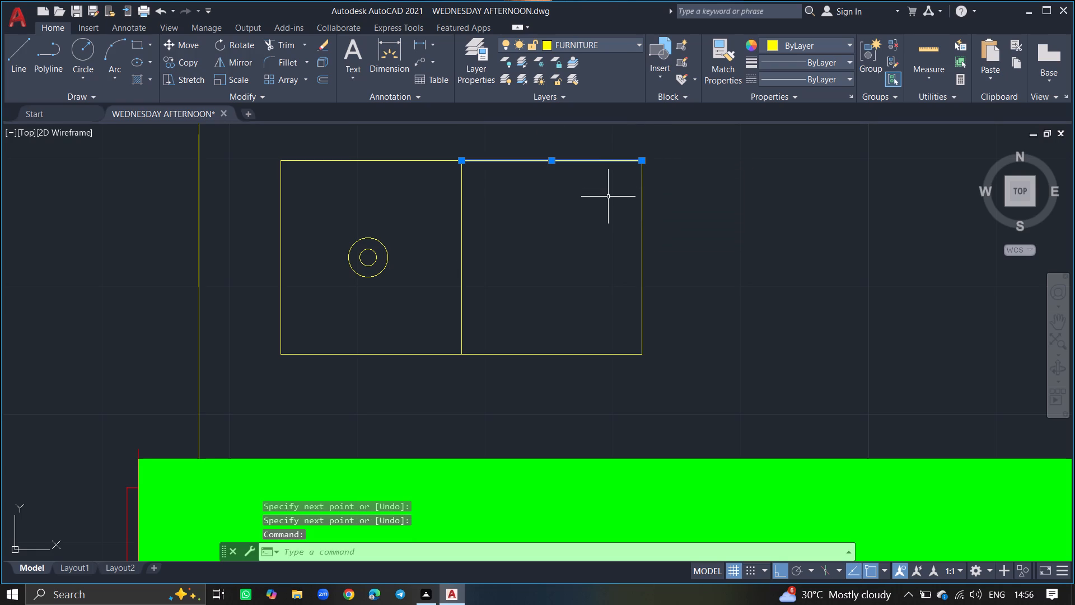
{"action": "type", "text": "CO"}
{"action": "key", "text": "BackSpace"}
{"action": "key", "text": "BackSpace"}
{"action": "type", "text": "OFFSET"}
{"action": "key", "text": "Return"}
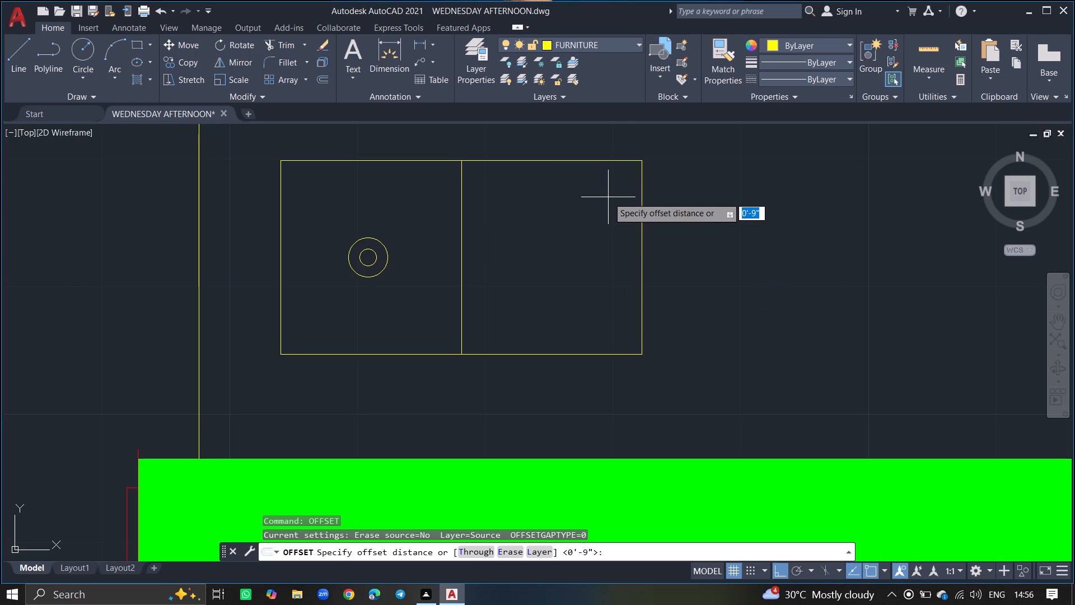
{"action": "type", "text": "0."}
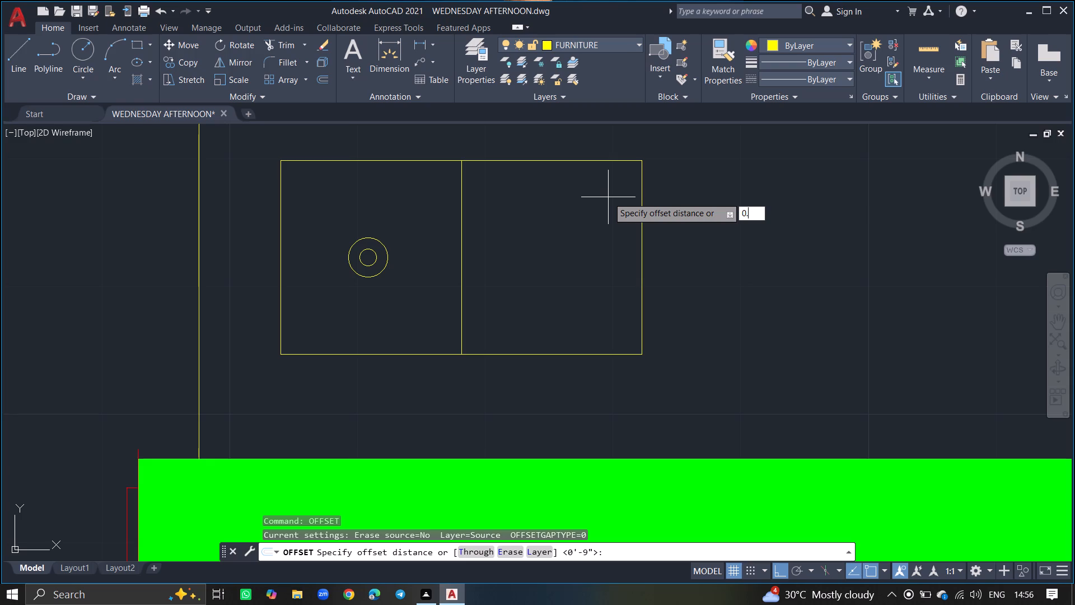
{"action": "key", "text": "5"}
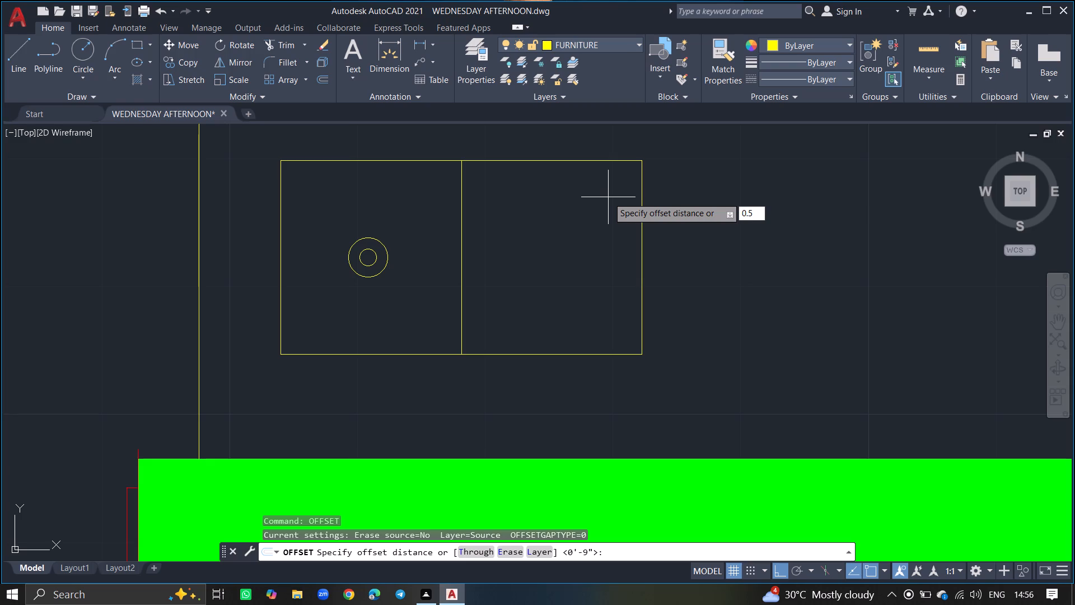
{"action": "key", "text": "shift+quotedbl"}
{"action": "key", "text": "Return"}
{"action": "left_click", "coordinate": [608, 197]}
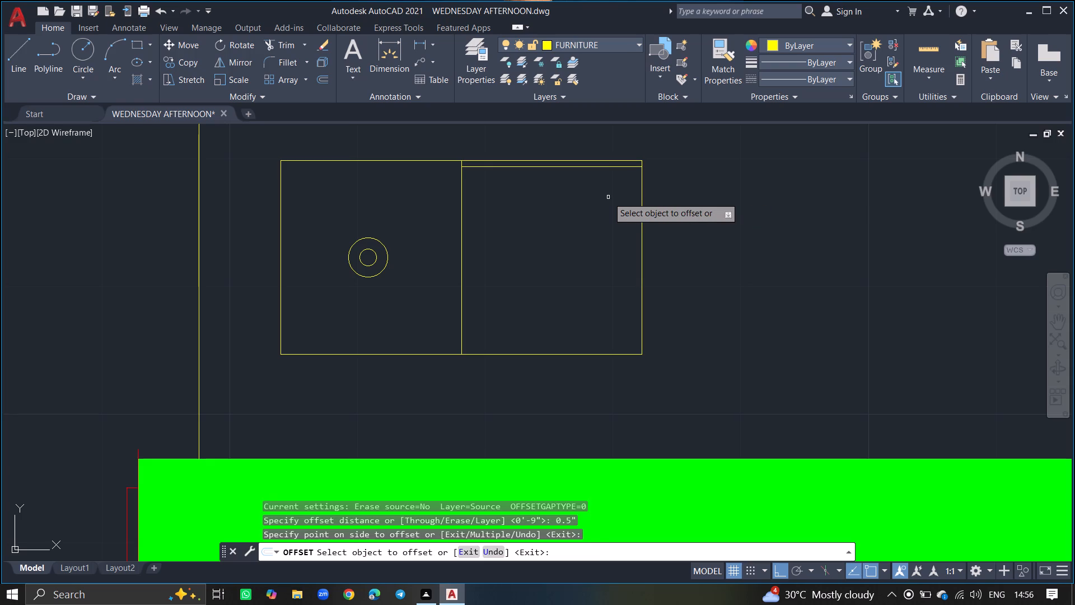
{"action": "left_click", "coordinate": [608, 165]}
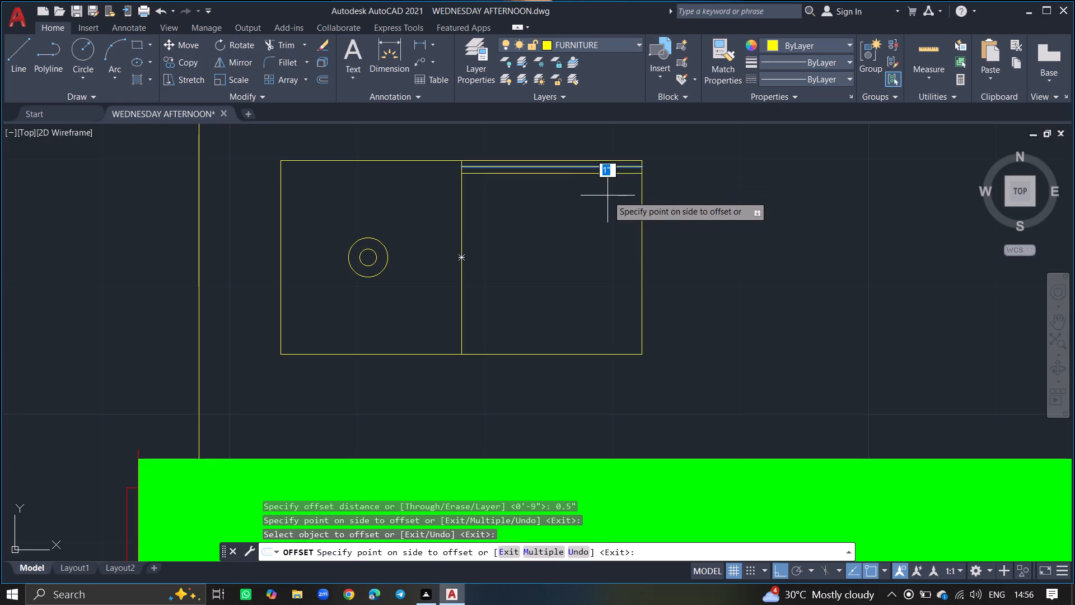
{"action": "left_click", "coordinate": [607, 196]}
Offset four more parallel lines southward at 0.5" spacing across the sink's eastern bowl, each from the previous line.
{"action": "scroll", "coordinate": [599, 156], "scroll_direction": "up", "scroll_amount": 5, "text": "ctrl"}
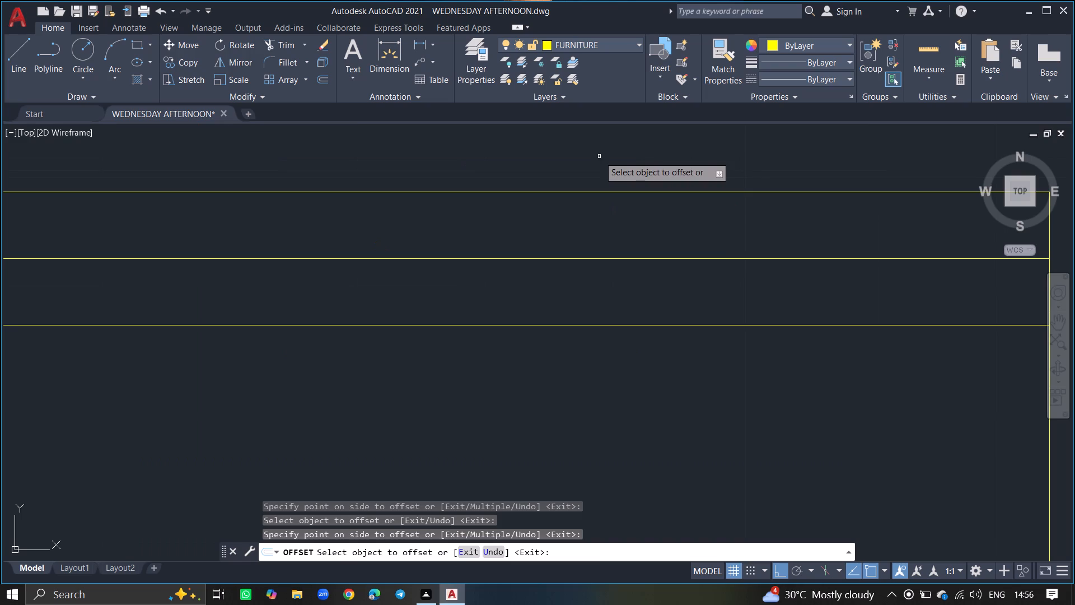
{"action": "left_click", "coordinate": [599, 325]}
{"action": "left_click", "coordinate": [595, 380]}
{"action": "scroll", "coordinate": [595, 380], "scroll_direction": "down", "scroll_amount": 2, "text": "ctrl"}
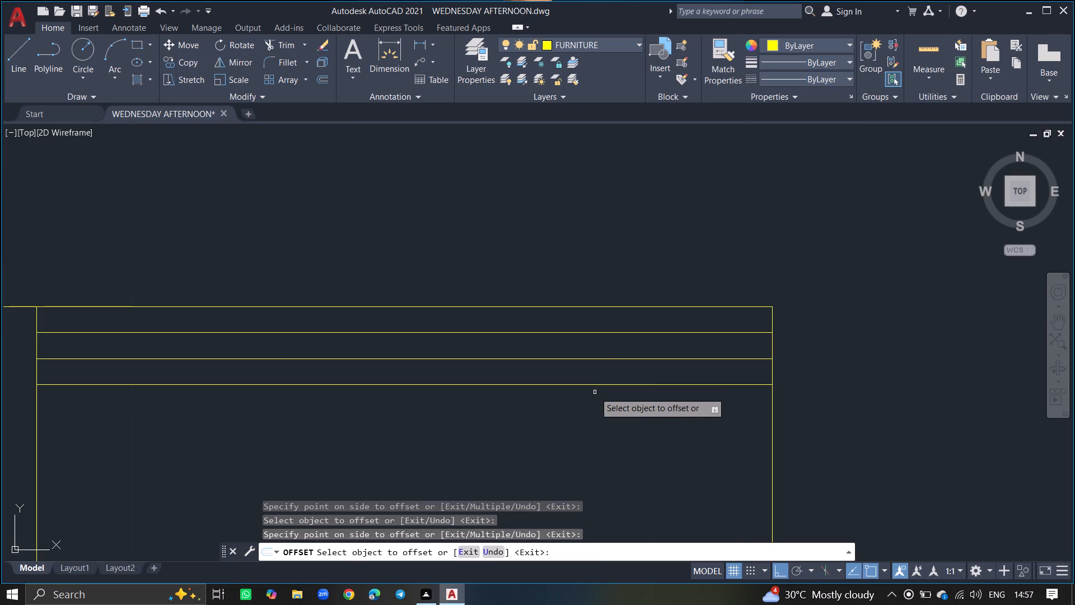
{"action": "left_click_drag", "start_coordinate": [595, 385], "coordinate": [598, 413]}
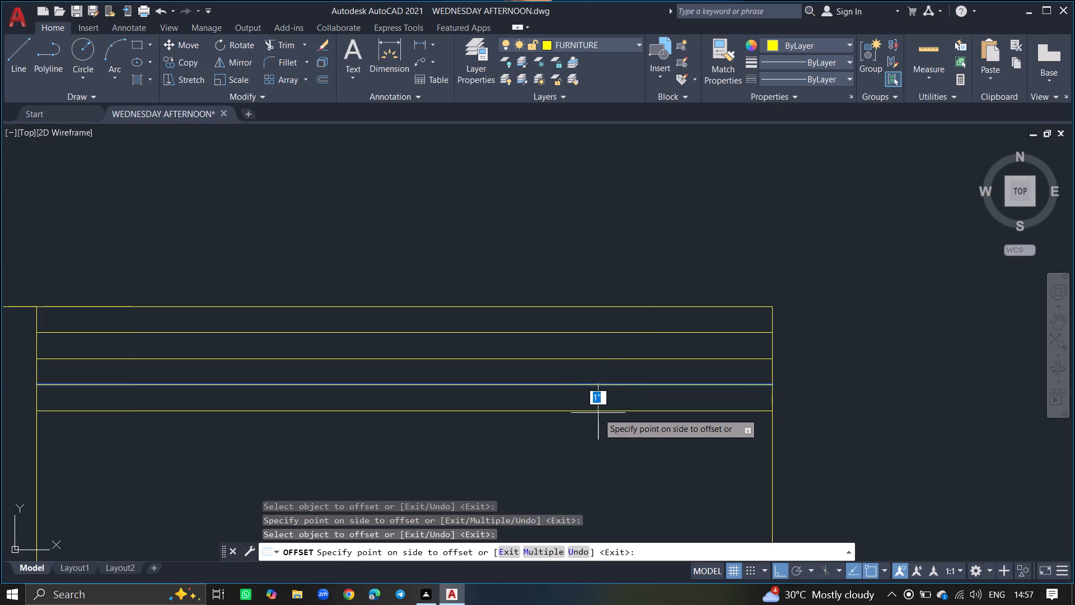
{"action": "left_click", "coordinate": [598, 413]}
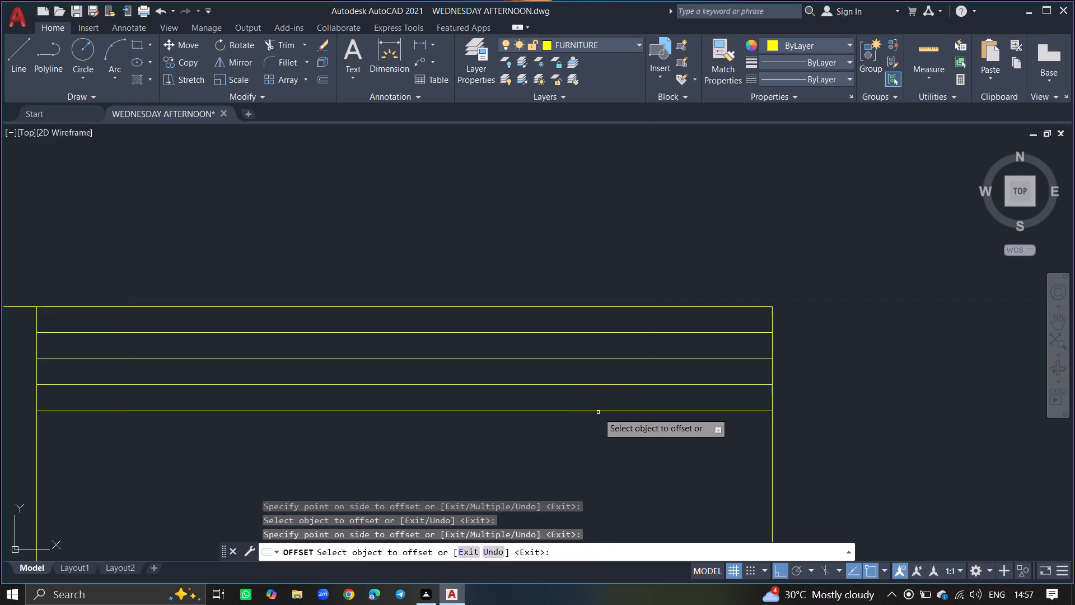
{"action": "left_click", "coordinate": [598, 412]}
{"action": "left_click", "coordinate": [595, 450]}
{"action": "scroll", "coordinate": [595, 450], "scroll_direction": "down", "scroll_amount": 3, "text": "ctrl"}
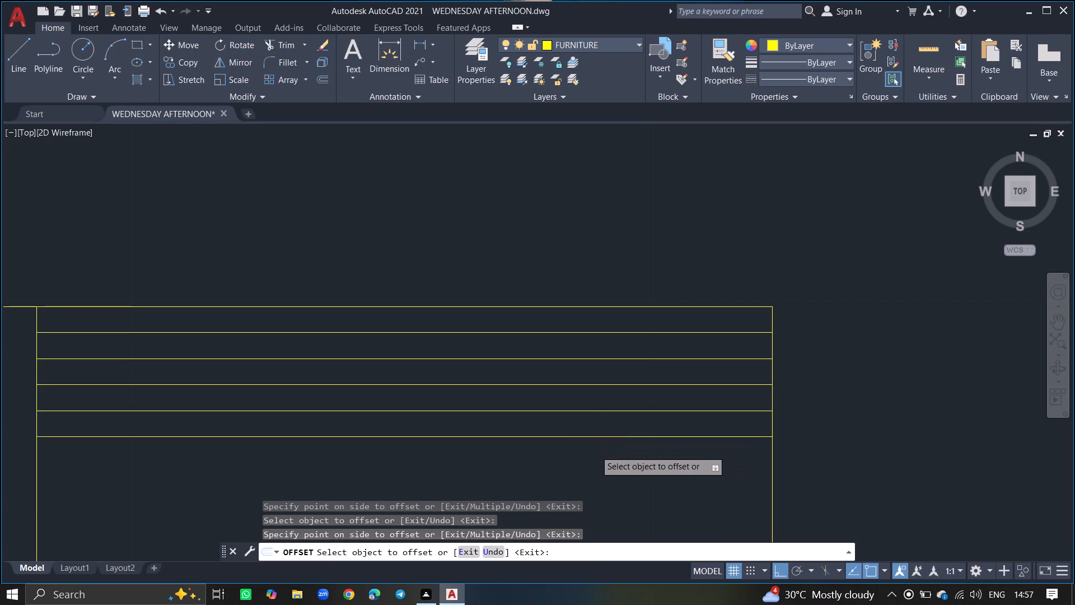
{"action": "left_click_drag", "start_coordinate": [595, 446], "coordinate": [593, 470]}
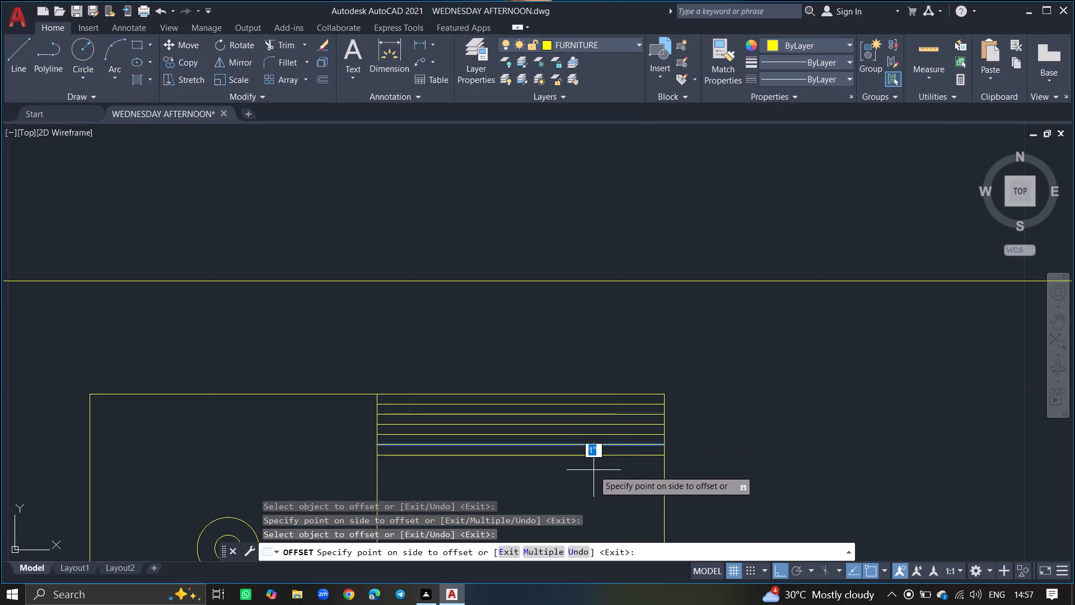
{"action": "scroll", "coordinate": [593, 470], "scroll_direction": "down", "scroll_amount": 4, "text": "ctrl"}
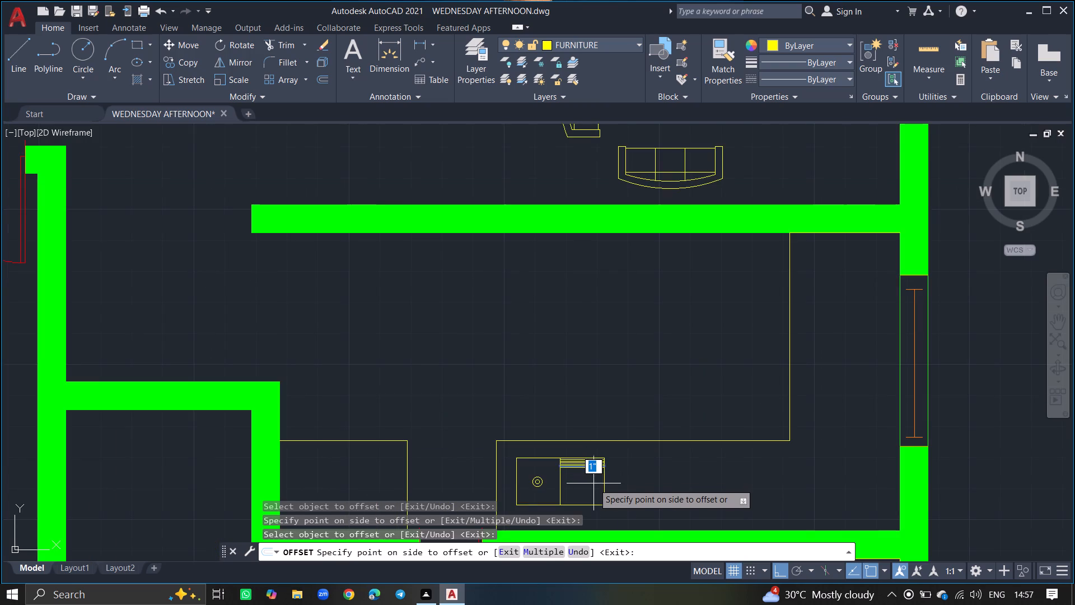
{"action": "scroll", "coordinate": [593, 483], "scroll_direction": "up", "scroll_amount": 4, "text": "ctrl"}
{"action": "left_click", "coordinate": [595, 460]}
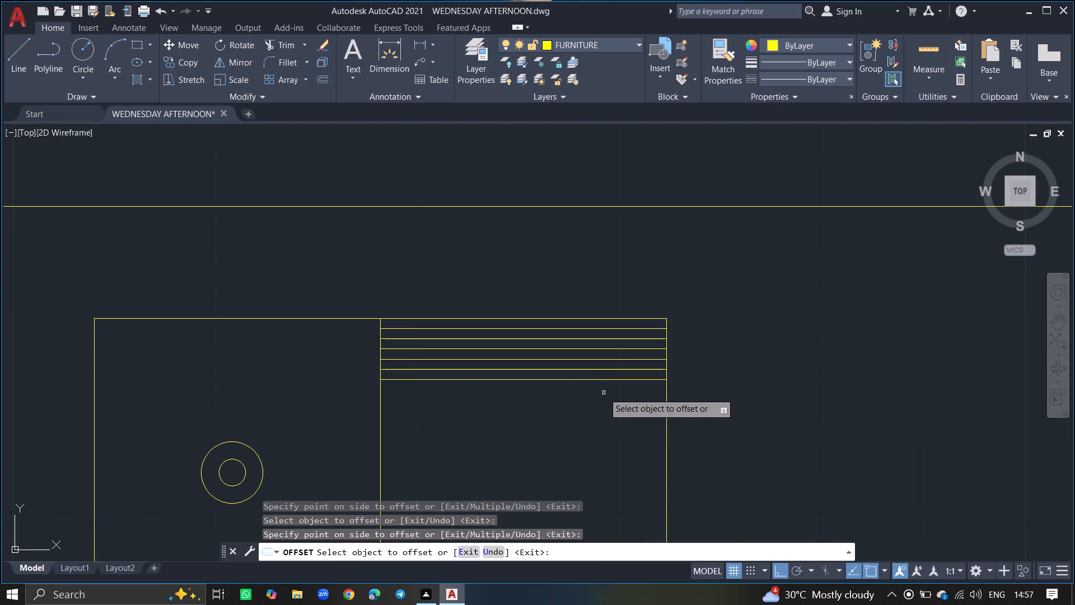
Add six more lines at 0.5" spacing in the eastern bowl, offsetting the southernmost line southward each time.
{"action": "left_click", "coordinate": [605, 379]}
{"action": "left_click", "coordinate": [605, 434]}
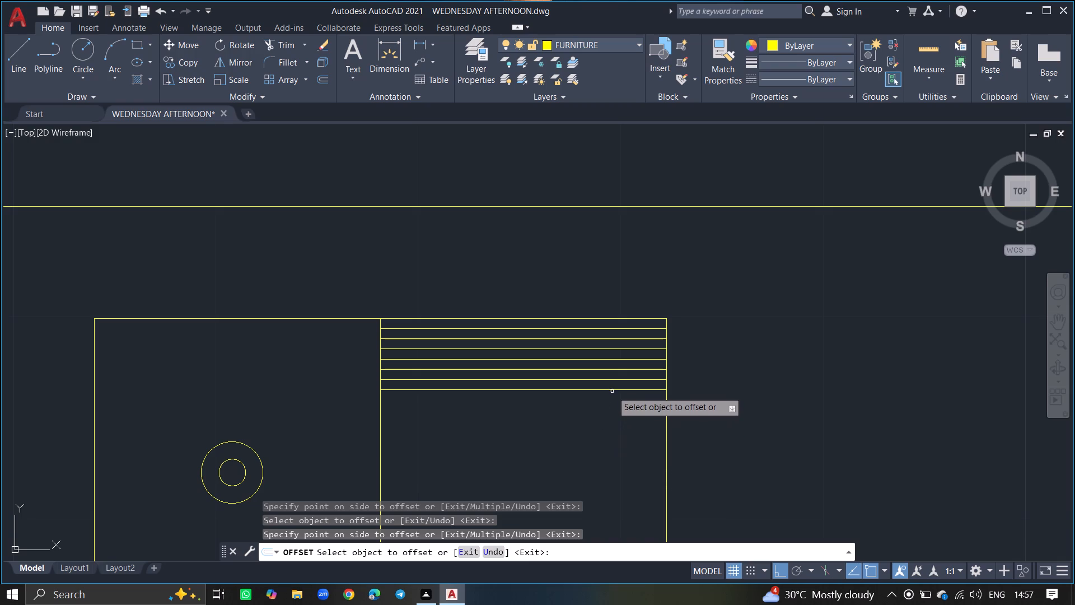
{"action": "left_click_drag", "start_coordinate": [612, 389], "coordinate": [610, 420]}
{"action": "left_click", "coordinate": [610, 420]}
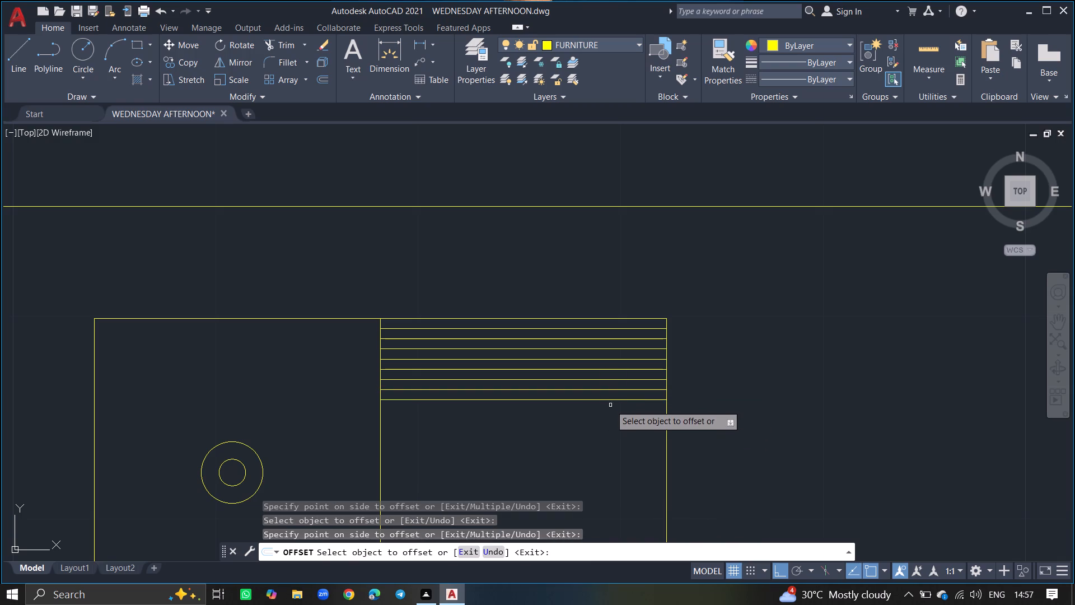
{"action": "left_click_drag", "start_coordinate": [610, 400], "coordinate": [610, 429]}
{"action": "left_click", "coordinate": [610, 429]}
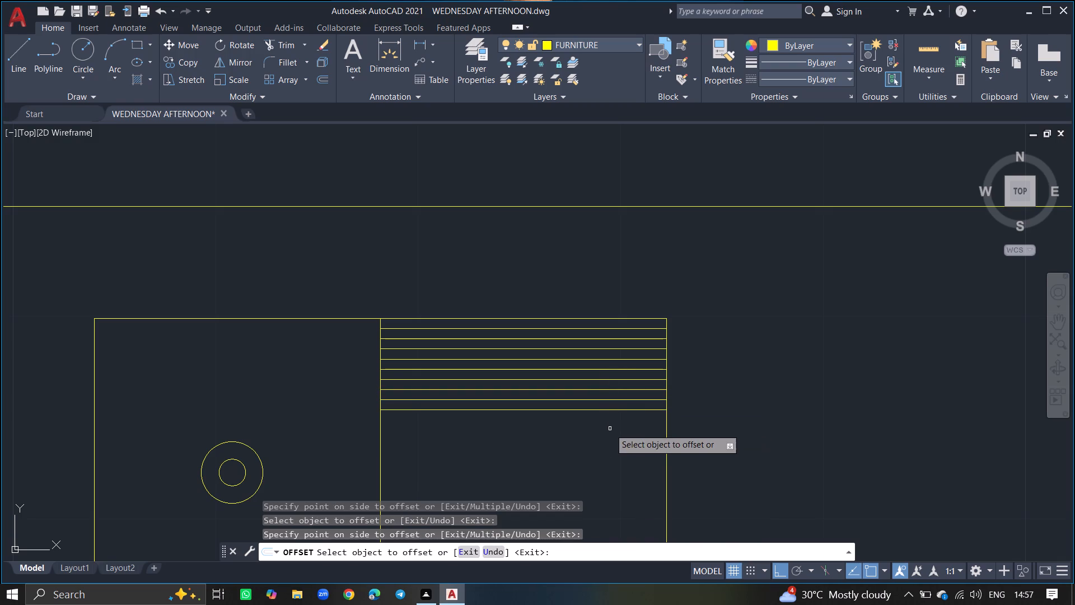
{"action": "left_click_drag", "start_coordinate": [613, 410], "coordinate": [612, 439]}
{"action": "left_click", "coordinate": [612, 439]}
{"action": "left_click_drag", "start_coordinate": [615, 421], "coordinate": [615, 451]}
{"action": "left_click", "coordinate": [615, 451]}
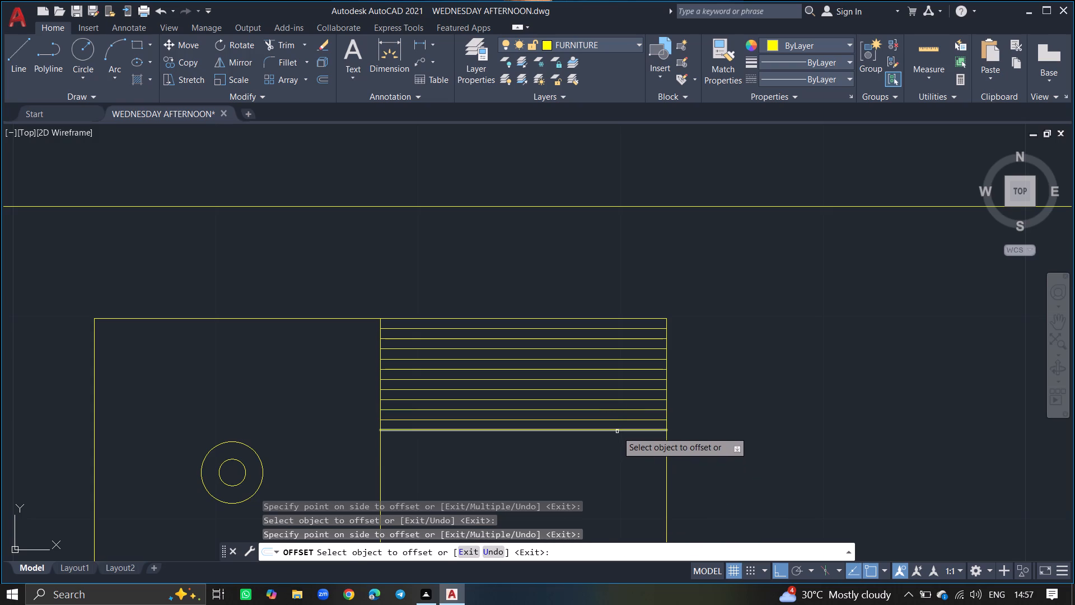
{"action": "left_click_drag", "start_coordinate": [617, 431], "coordinate": [617, 466]}
{"action": "left_click", "coordinate": [617, 466]}
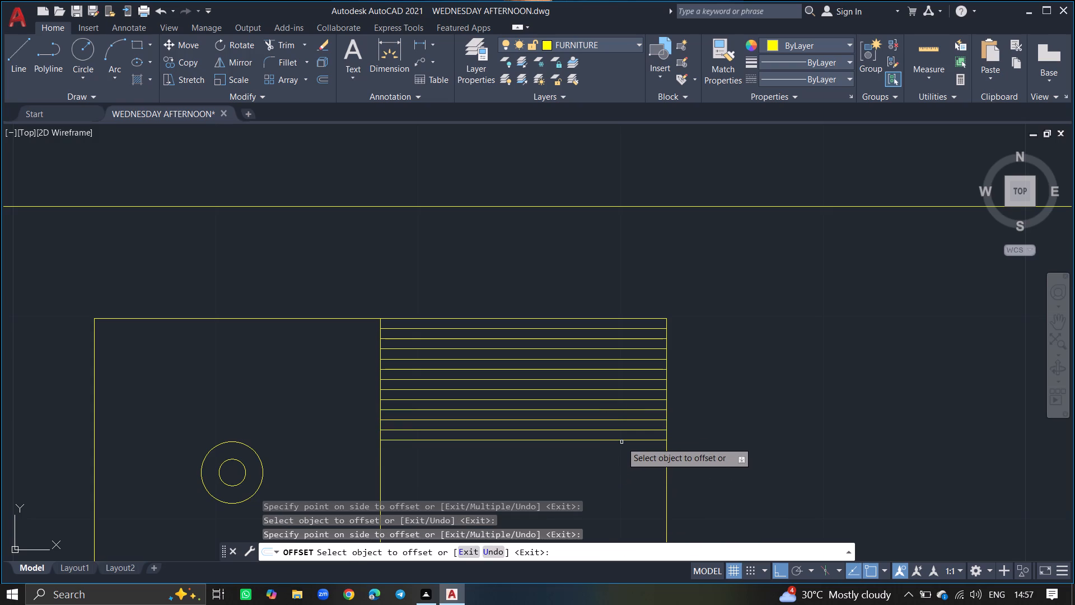
Extend the eastern bowl's line pattern southward with five more 0.5" offsets.
{"action": "left_click", "coordinate": [621, 442]}
{"action": "left_click", "coordinate": [620, 479]}
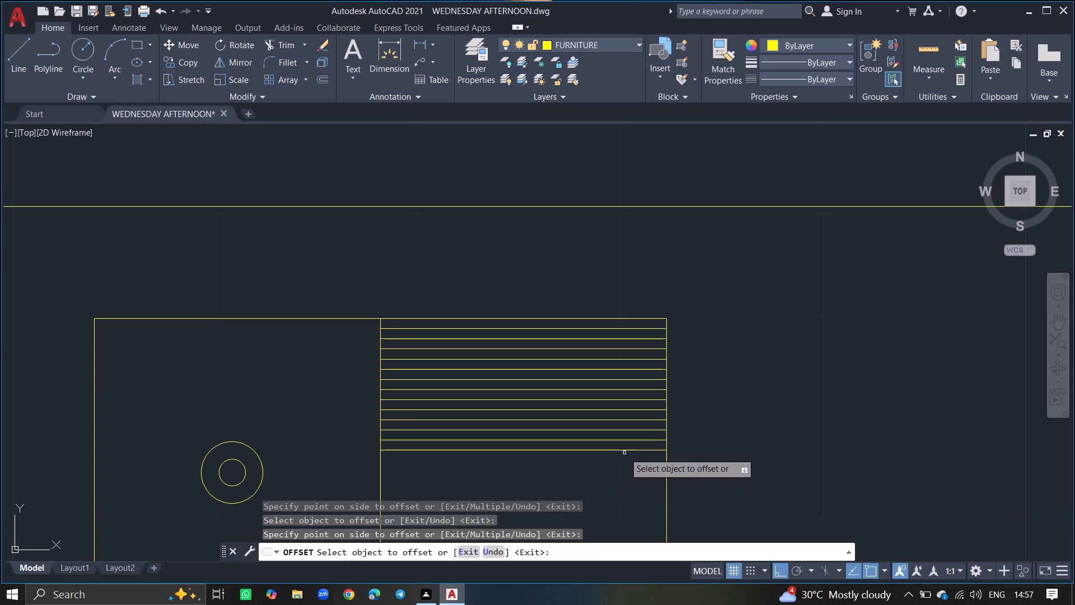
{"action": "left_click", "coordinate": [624, 453]}
{"action": "left_click_drag", "start_coordinate": [624, 488], "coordinate": [624, 469]}
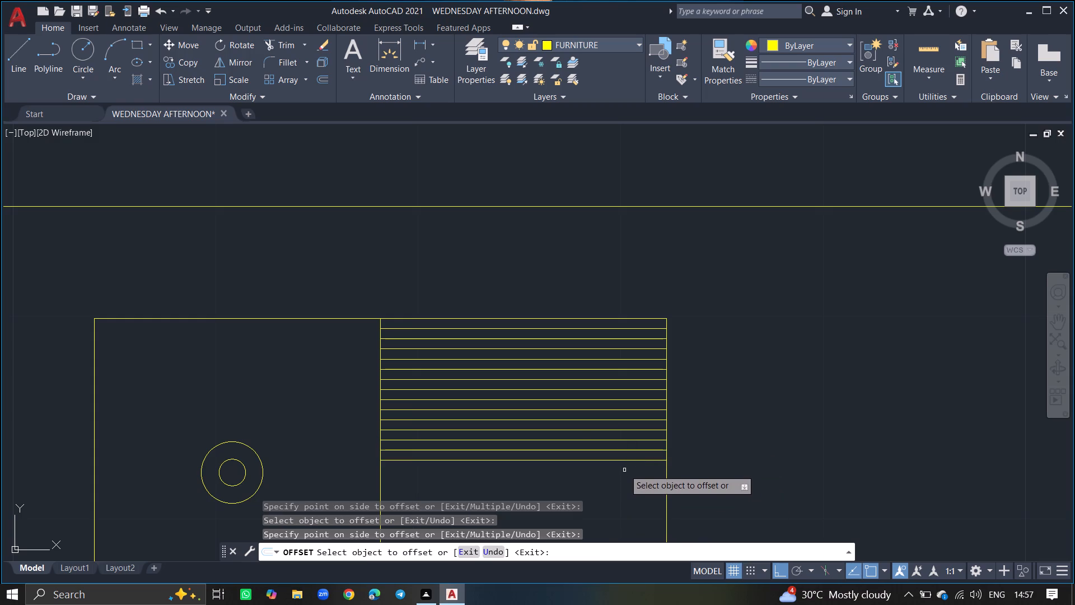
{"action": "left_click_drag", "start_coordinate": [624, 469], "coordinate": [625, 463]}
{"action": "left_click_drag", "start_coordinate": [625, 460], "coordinate": [623, 483]}
{"action": "left_click", "coordinate": [623, 483]}
{"action": "scroll", "coordinate": [620, 413], "scroll_direction": "down", "scroll_amount": 2, "text": "ctrl"}
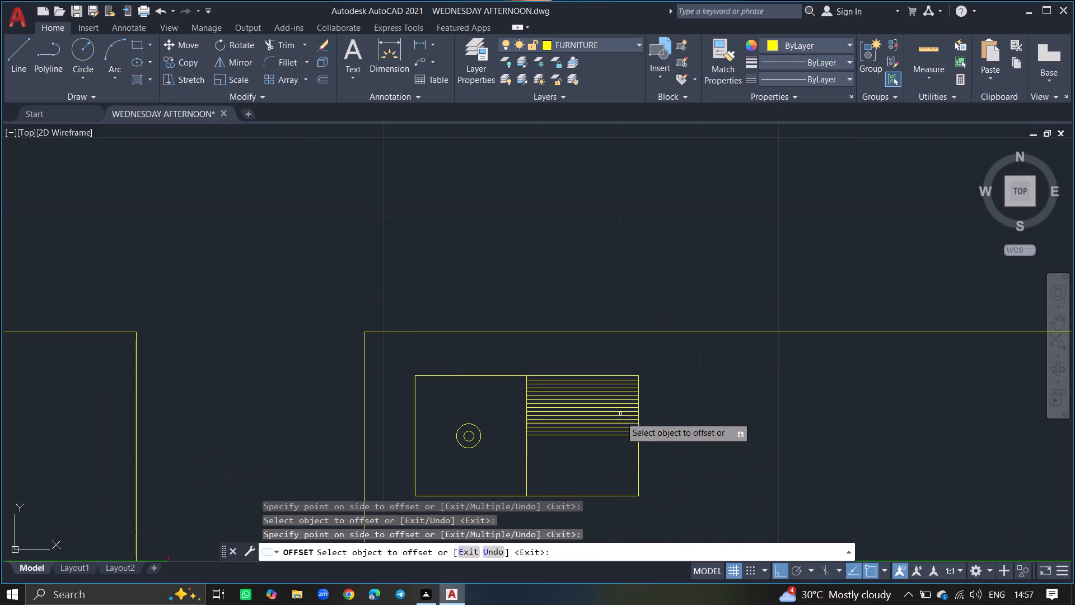
{"action": "scroll", "coordinate": [619, 445], "scroll_direction": "up", "scroll_amount": 6, "text": "ctrl"}
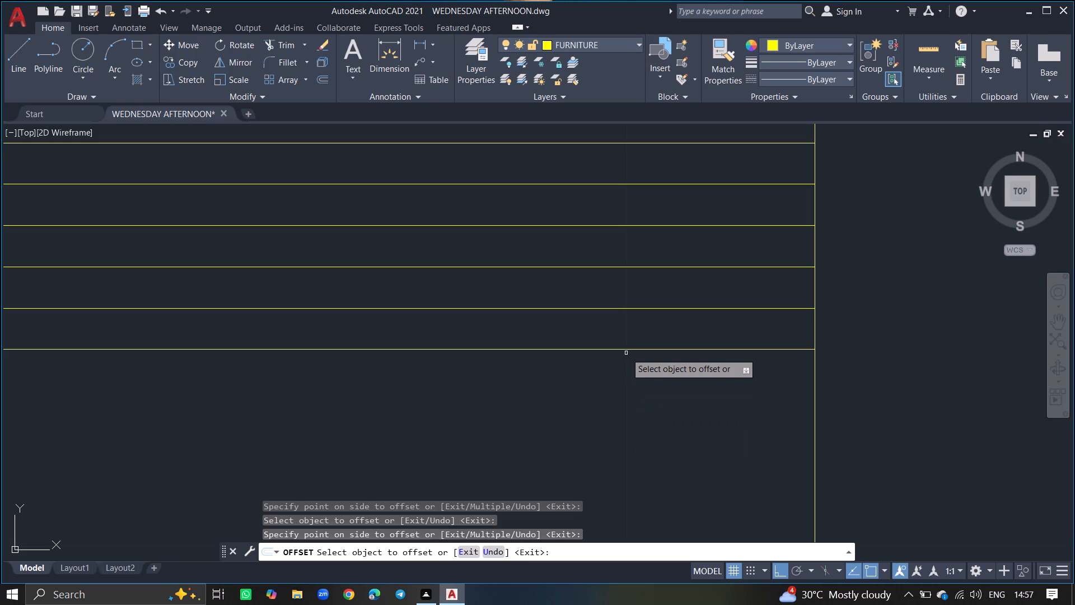
{"action": "left_click_drag", "start_coordinate": [626, 350], "coordinate": [621, 390]}
{"action": "left_click", "coordinate": [621, 390]}
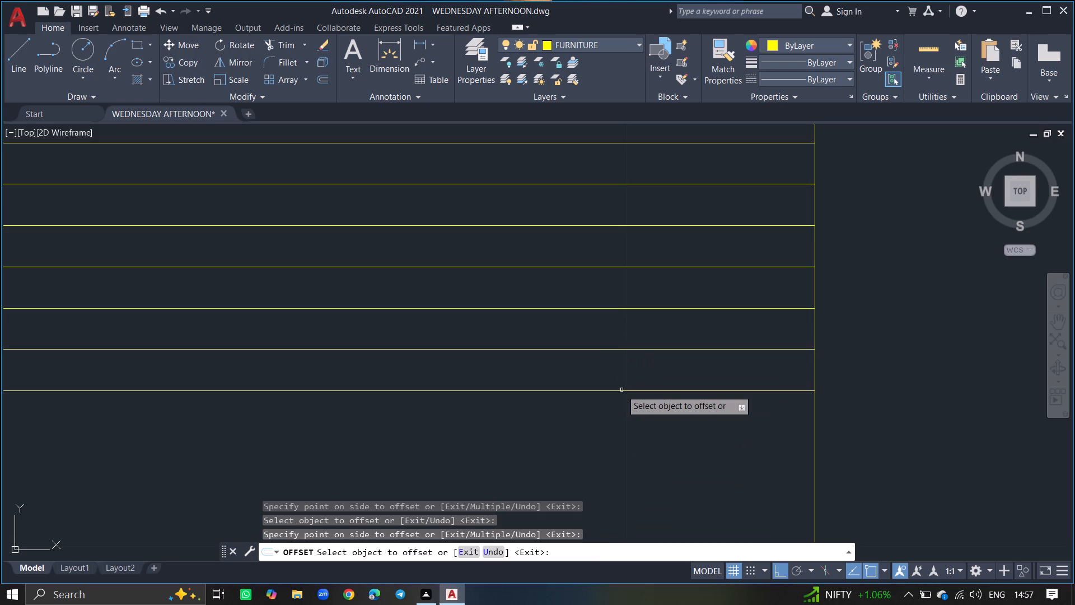
{"action": "left_click_drag", "start_coordinate": [620, 392], "coordinate": [621, 418]}
{"action": "left_click", "coordinate": [621, 418]}
Offset four more lines southward at 0.5" spacing across the sink's eastern bowl, each from the previous line.
{"action": "scroll", "coordinate": [621, 418], "scroll_direction": "down", "scroll_amount": 4, "text": "ctrl"}
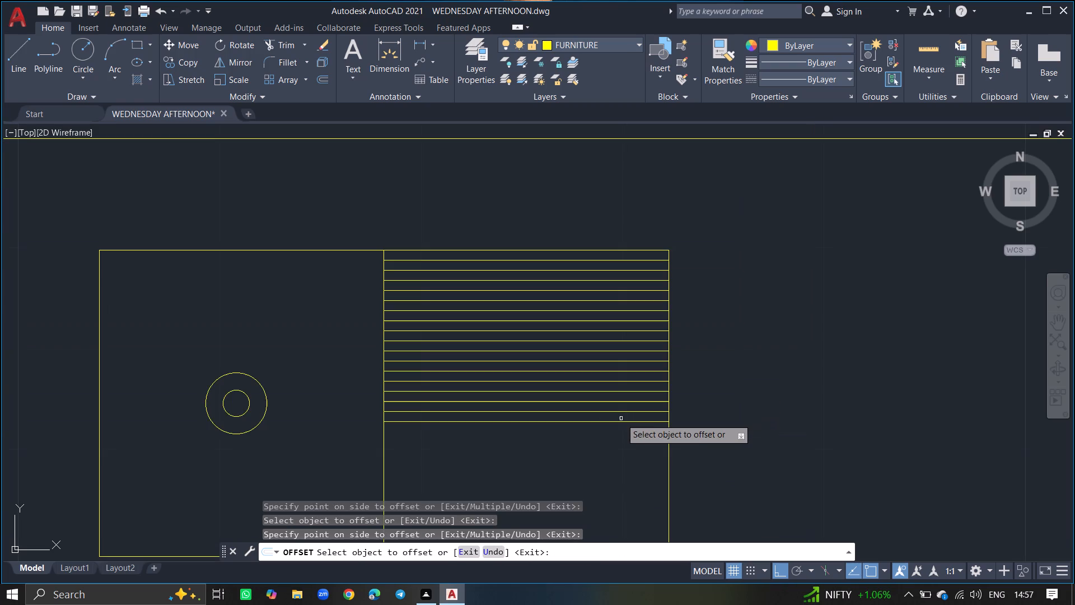
{"action": "left_click_drag", "start_coordinate": [621, 421], "coordinate": [621, 454]}
{"action": "left_click", "coordinate": [621, 454]}
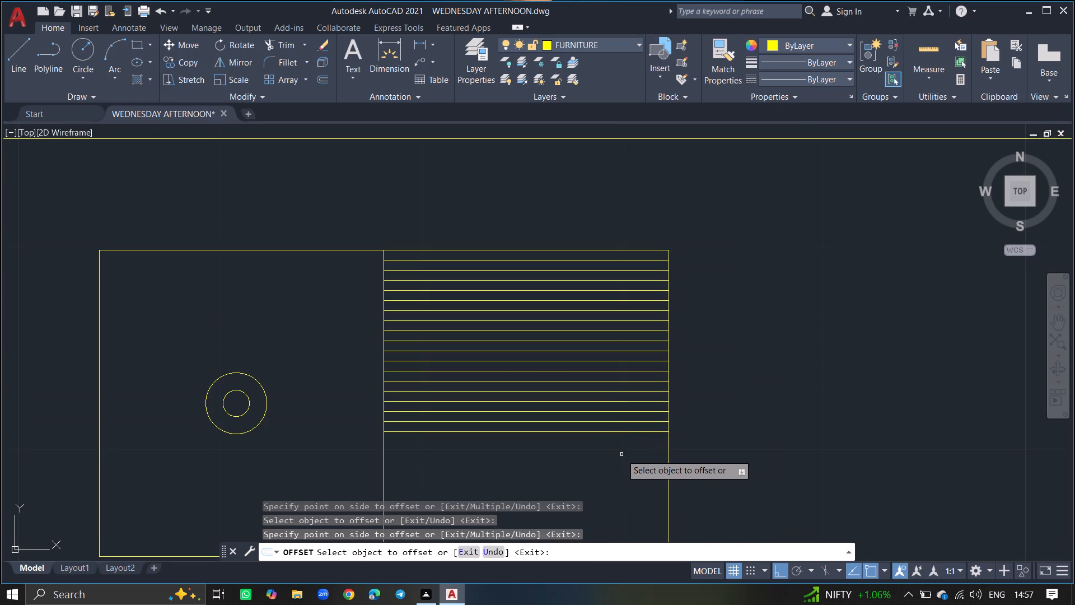
{"action": "left_click_drag", "start_coordinate": [620, 432], "coordinate": [620, 471]}
{"action": "left_click", "coordinate": [620, 471]}
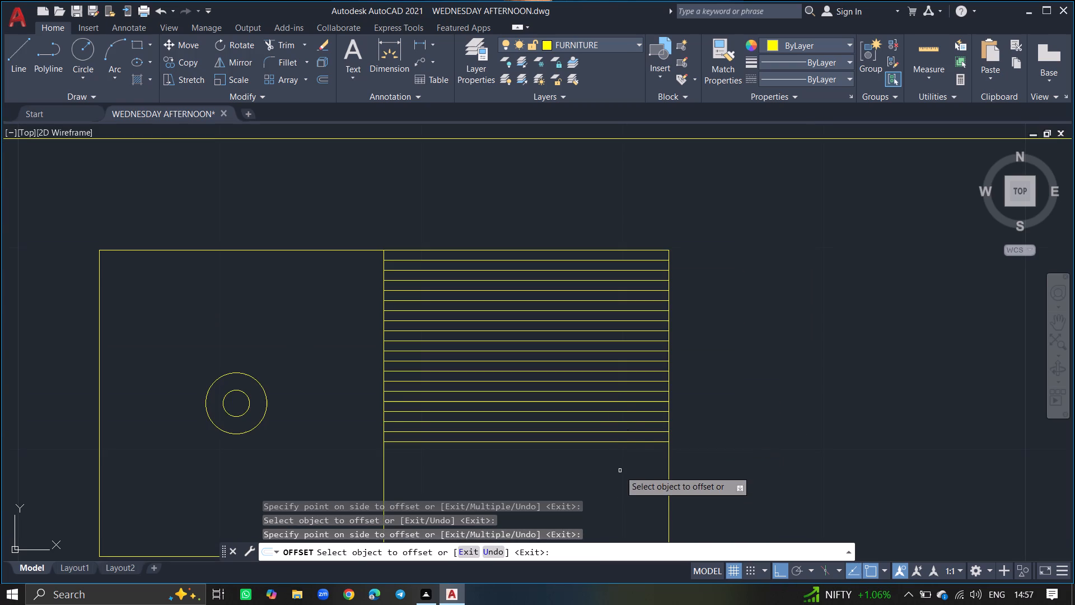
{"action": "left_click_drag", "start_coordinate": [622, 443], "coordinate": [623, 474]}
{"action": "left_click", "coordinate": [623, 474]}
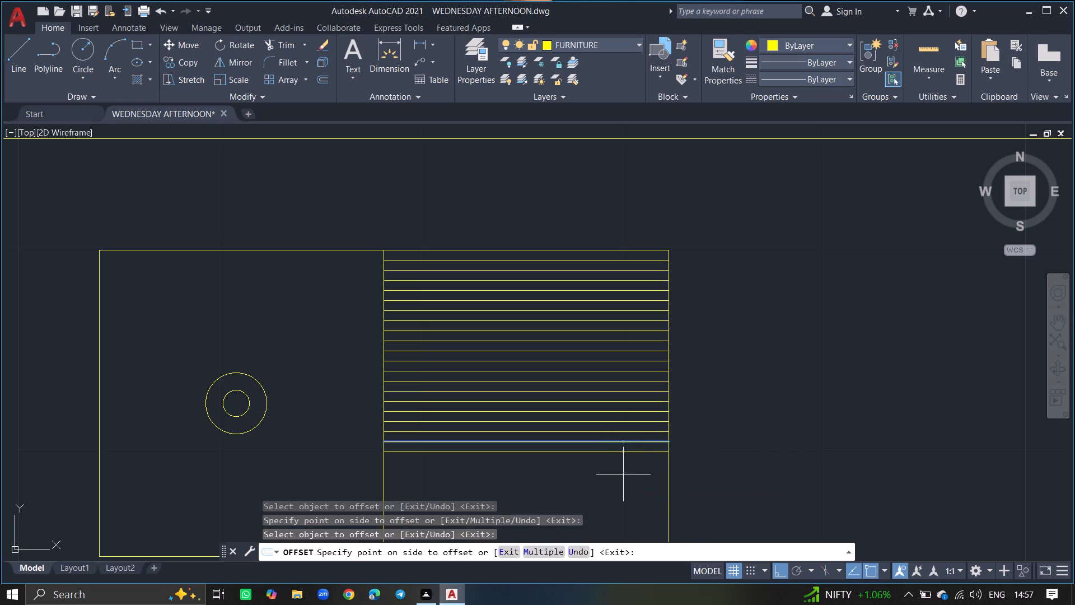
{"action": "left_click_drag", "start_coordinate": [623, 453], "coordinate": [623, 490]}
{"action": "left_click", "coordinate": [623, 490]}
Continue the eastern bowl's line pattern southward with another four 0.5" offsets, starting from the southernmost line.
{"action": "left_click_drag", "start_coordinate": [624, 462], "coordinate": [628, 486]}
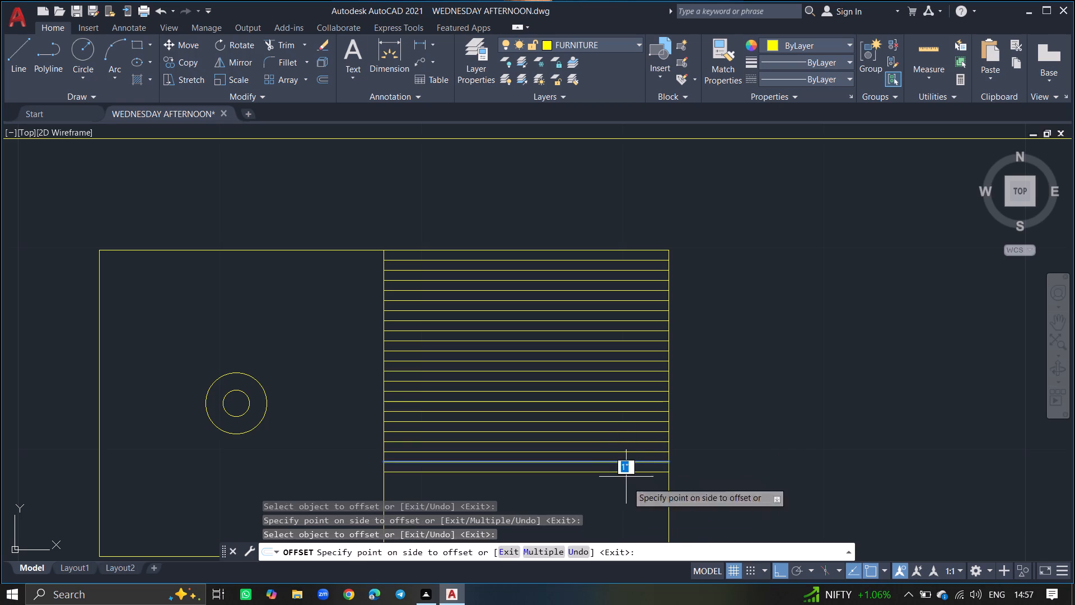
{"action": "left_click_drag", "start_coordinate": [628, 486], "coordinate": [631, 501]}
{"action": "left_click", "coordinate": [631, 501]}
{"action": "left_click_drag", "start_coordinate": [631, 473], "coordinate": [631, 500]}
{"action": "left_click", "coordinate": [631, 500]}
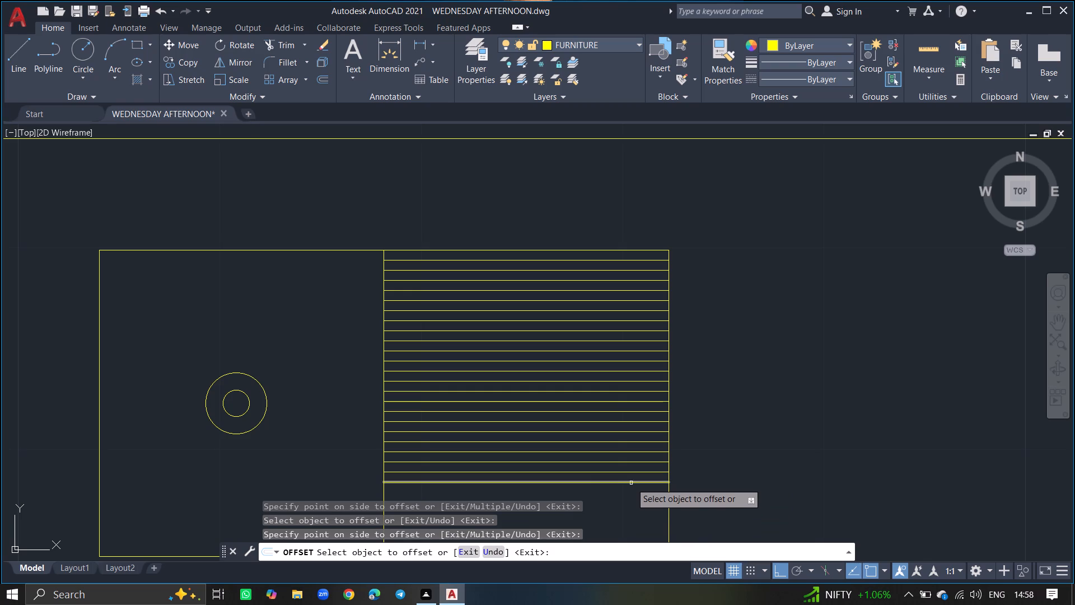
{"action": "left_click_drag", "start_coordinate": [631, 482], "coordinate": [631, 501]}
{"action": "left_click", "coordinate": [631, 501]}
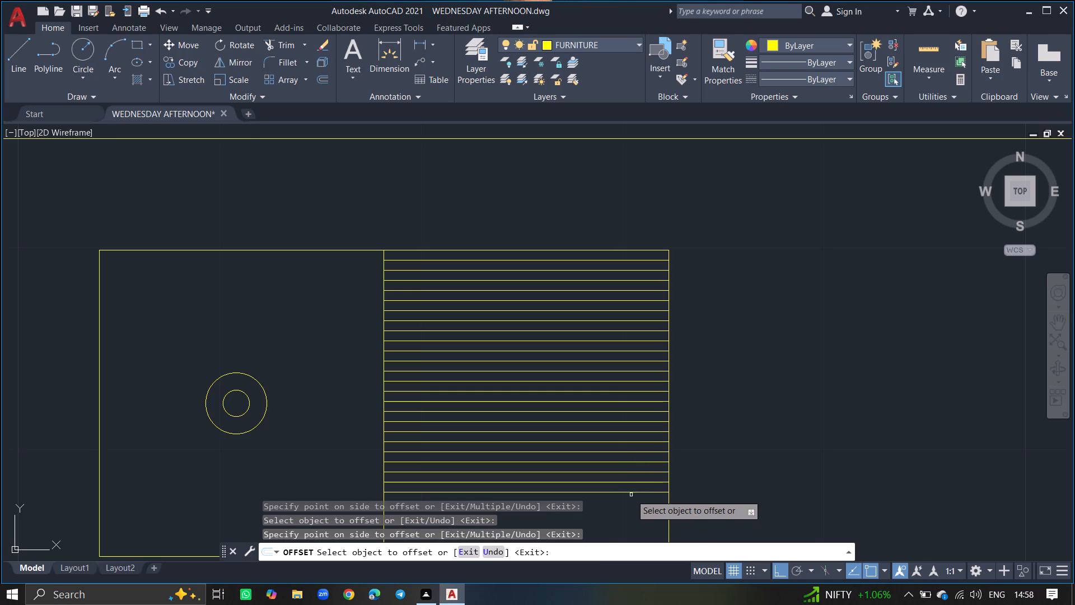
{"action": "left_click_drag", "start_coordinate": [631, 494], "coordinate": [632, 518]}
{"action": "left_click_drag", "start_coordinate": [632, 518], "coordinate": [622, 468]}
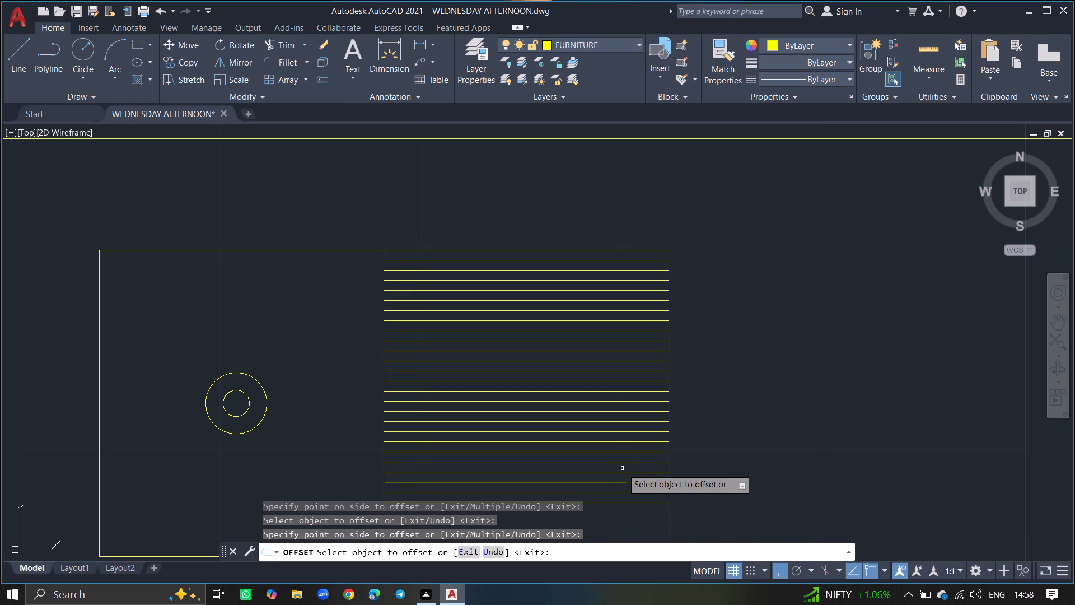
Complete the eastern bowl's line pattern down to its south edge with the remaining 0.5" offsets and end Offset.
{"action": "scroll", "coordinate": [622, 468], "scroll_direction": "down", "scroll_amount": 3, "text": "ctrl"}
{"action": "scroll", "coordinate": [618, 492], "scroll_direction": "up", "scroll_amount": 5, "text": "ctrl"}
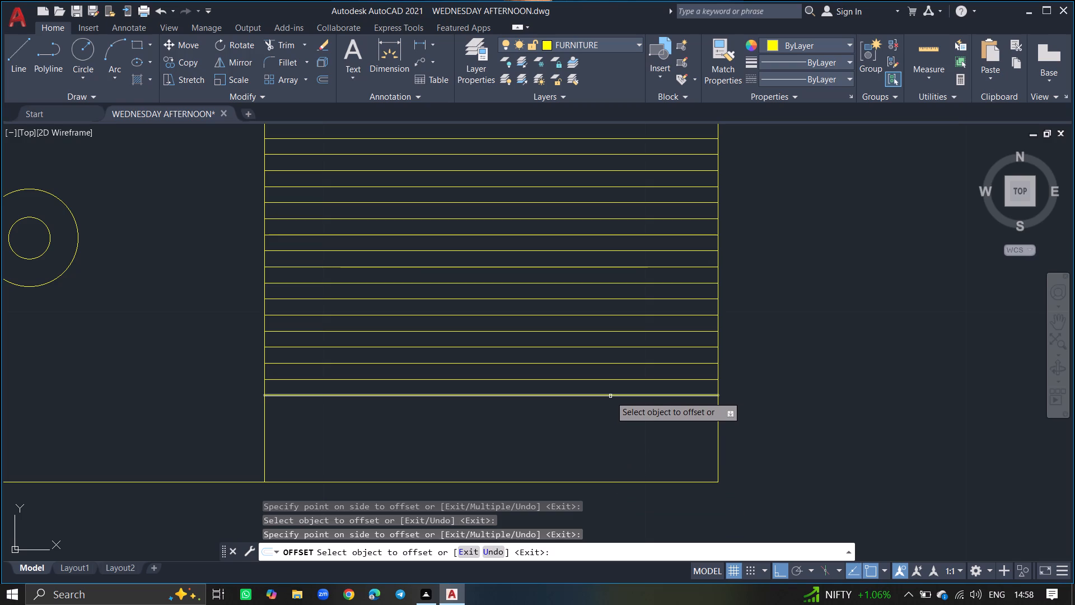
{"action": "left_click", "coordinate": [610, 396]}
{"action": "left_click", "coordinate": [615, 446]}
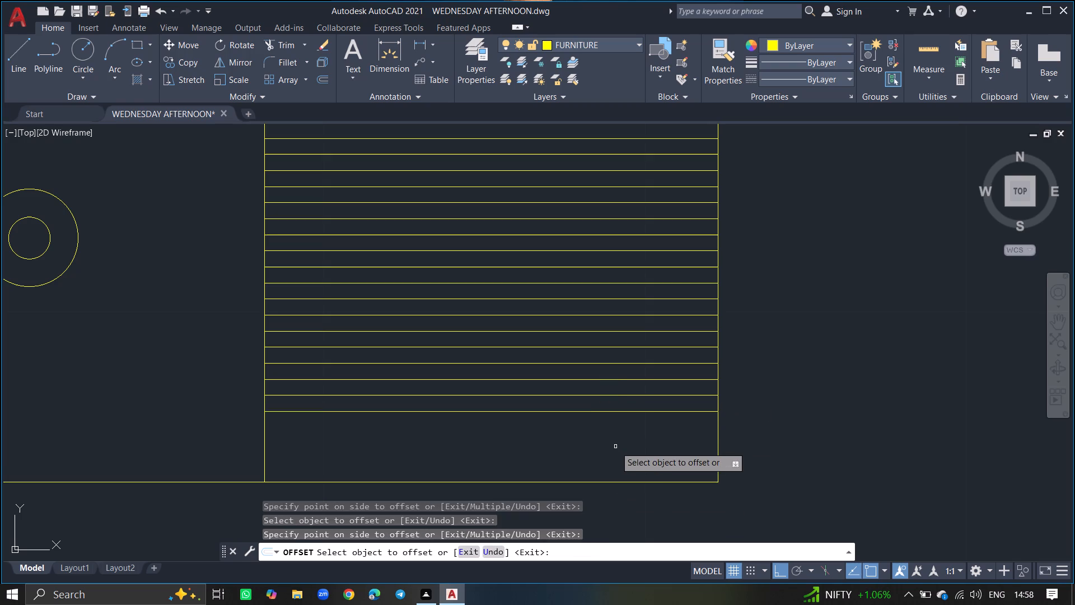
{"action": "left_click", "coordinate": [617, 413]}
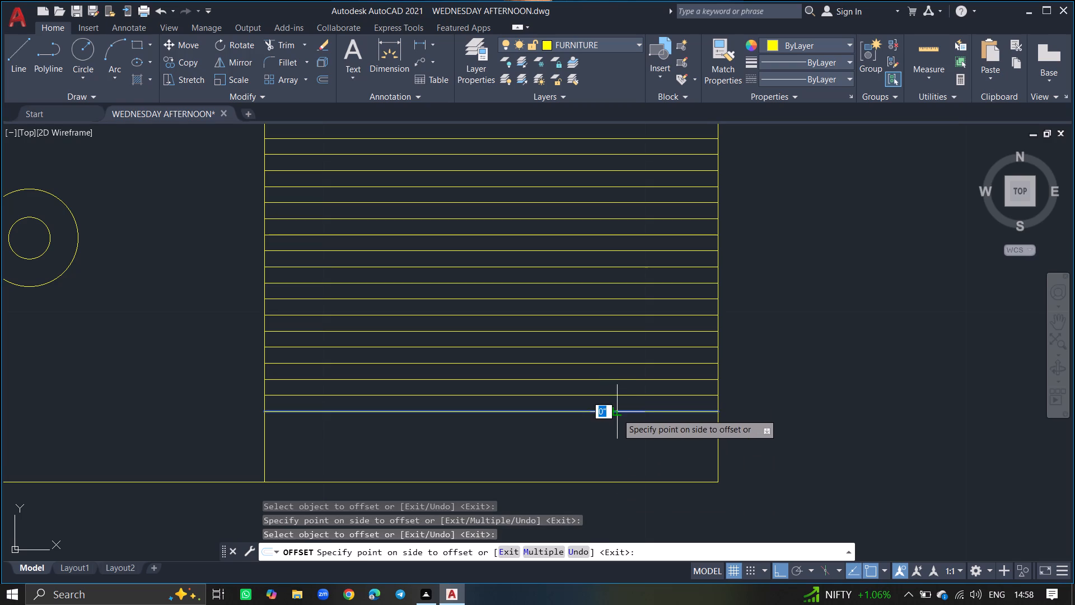
{"action": "left_click", "coordinate": [617, 441]}
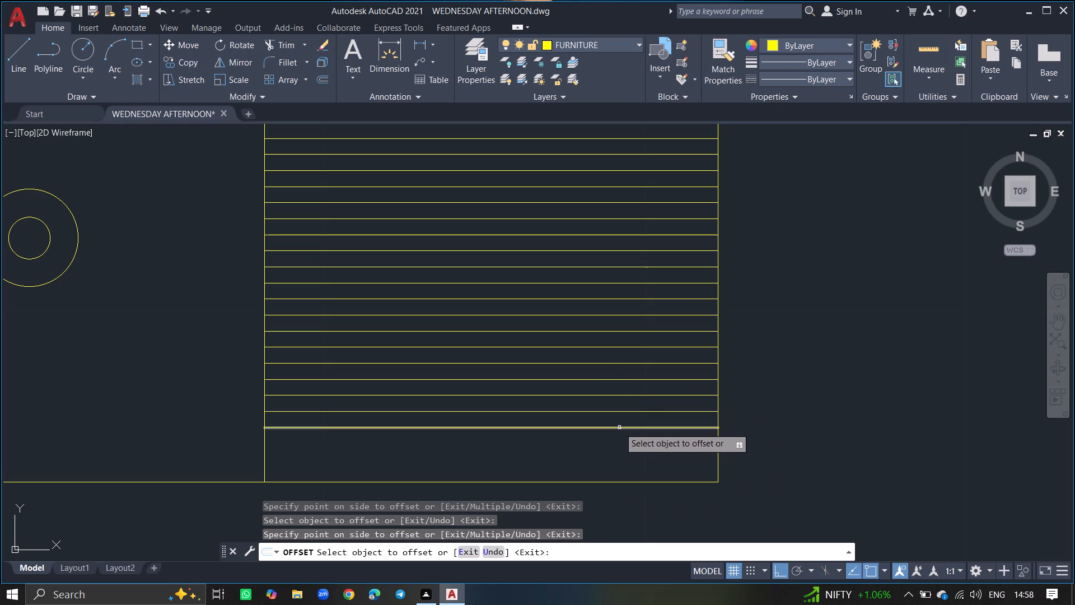
{"action": "left_click_drag", "start_coordinate": [619, 429], "coordinate": [618, 452]}
{"action": "left_click", "coordinate": [618, 452]}
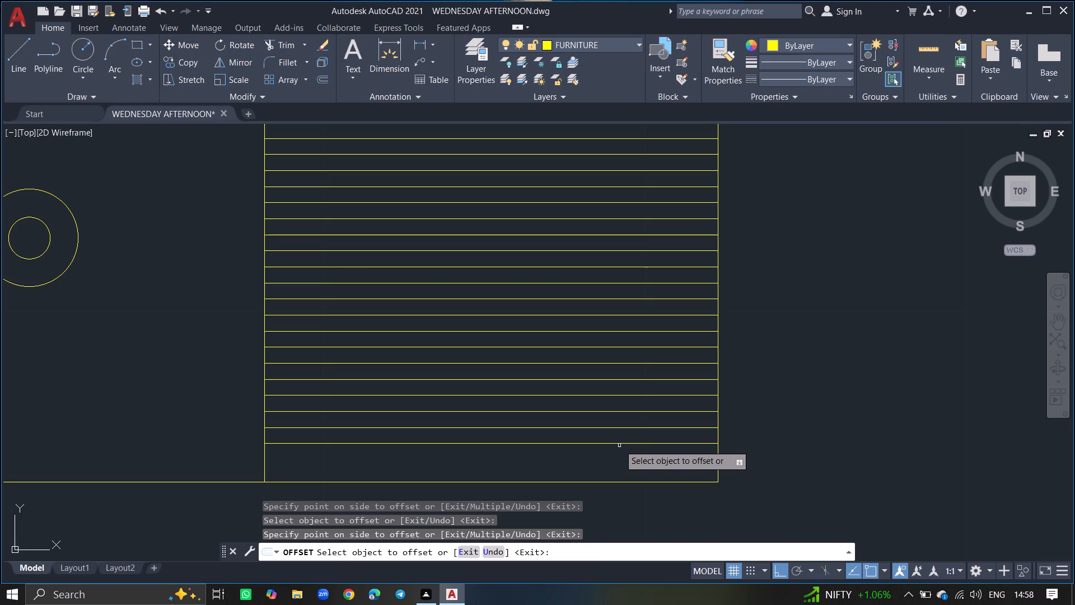
{"action": "left_click_drag", "start_coordinate": [620, 444], "coordinate": [620, 467]}
{"action": "left_click", "coordinate": [620, 467]}
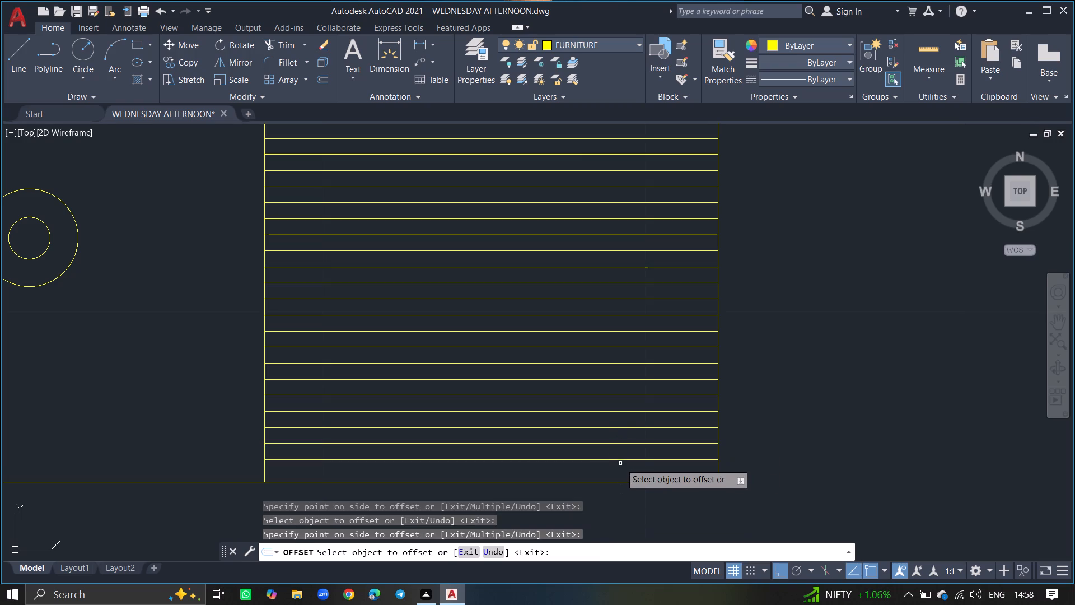
{"action": "left_click", "coordinate": [620, 460]}
{"action": "left_click", "coordinate": [620, 465]}
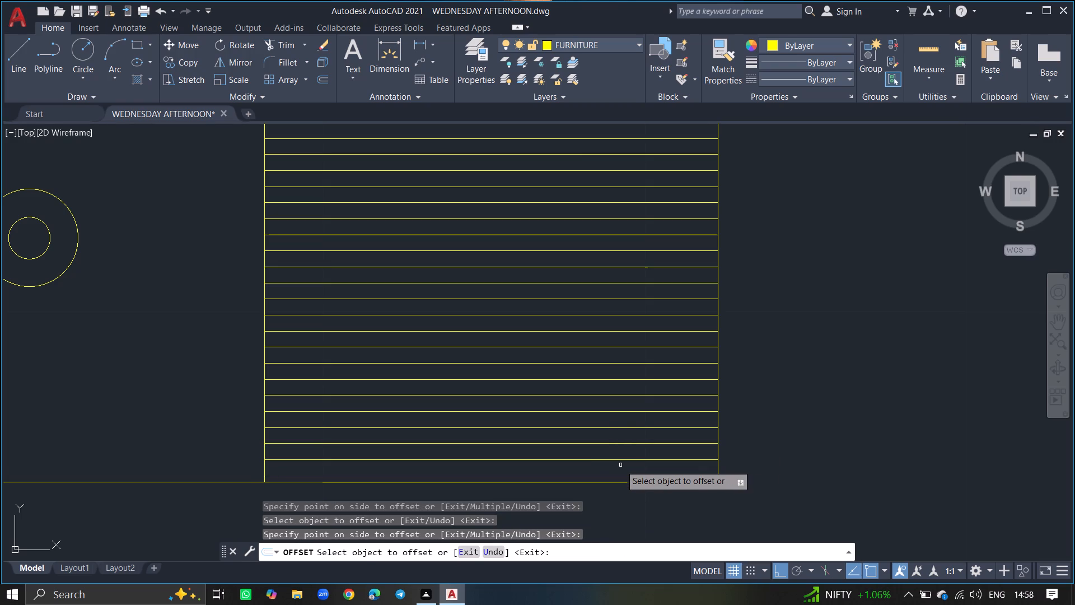
{"action": "key", "text": "Return"}
Draw a rectangular stove outline about 1'-10" wide on the kitchen's eastern counter beside the window.
{"action": "scroll", "coordinate": [620, 465], "scroll_direction": "down", "scroll_amount": 3, "text": "ctrl"}
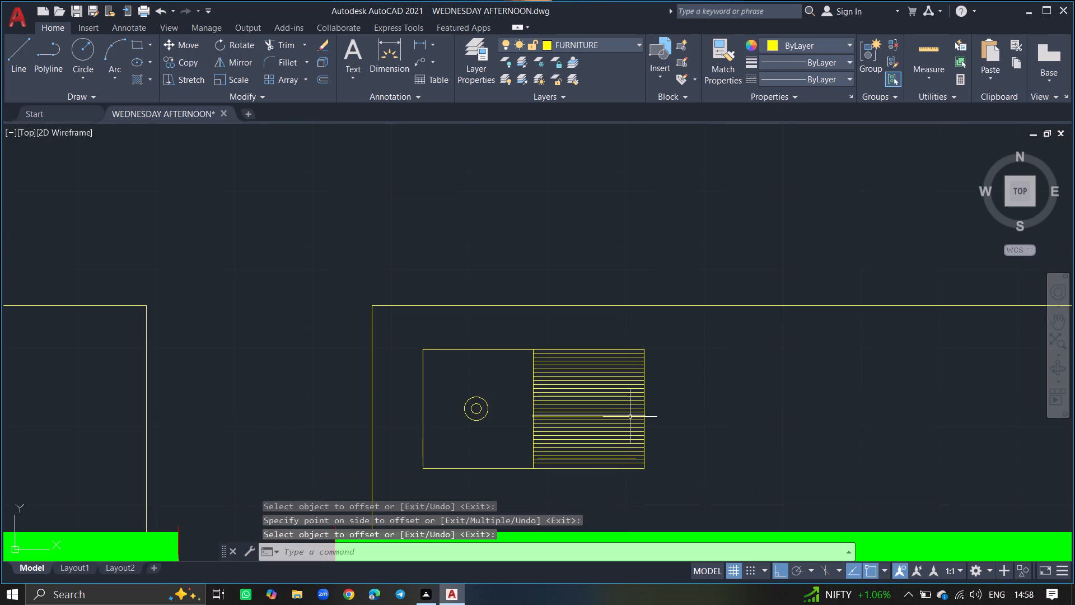
{"action": "scroll", "coordinate": [630, 417], "scroll_direction": "down", "scroll_amount": 4, "text": "ctrl"}
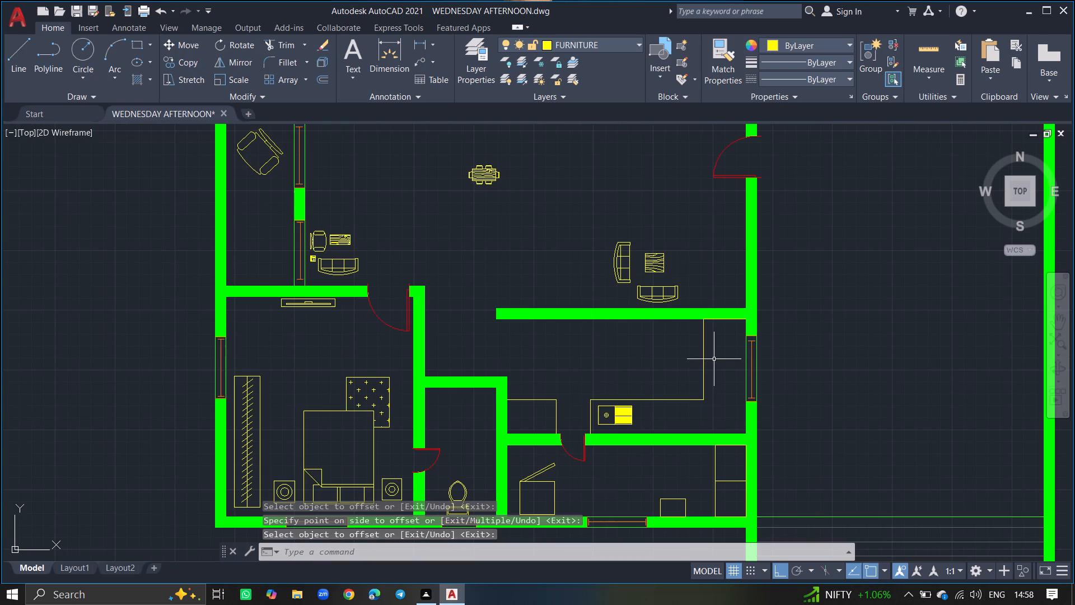
{"action": "scroll", "coordinate": [714, 359], "scroll_direction": "up", "scroll_amount": 1, "text": "ctrl"}
{"action": "type", "text": "REC"}
{"action": "key", "text": "Return"}
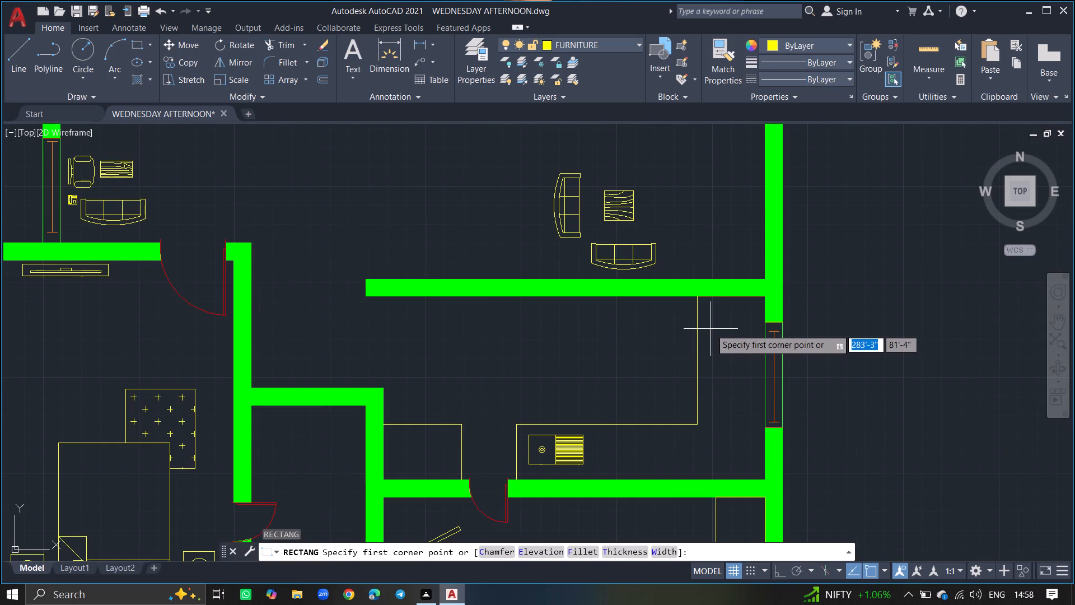
{"action": "left_click_drag", "start_coordinate": [711, 329], "coordinate": [739, 362]}
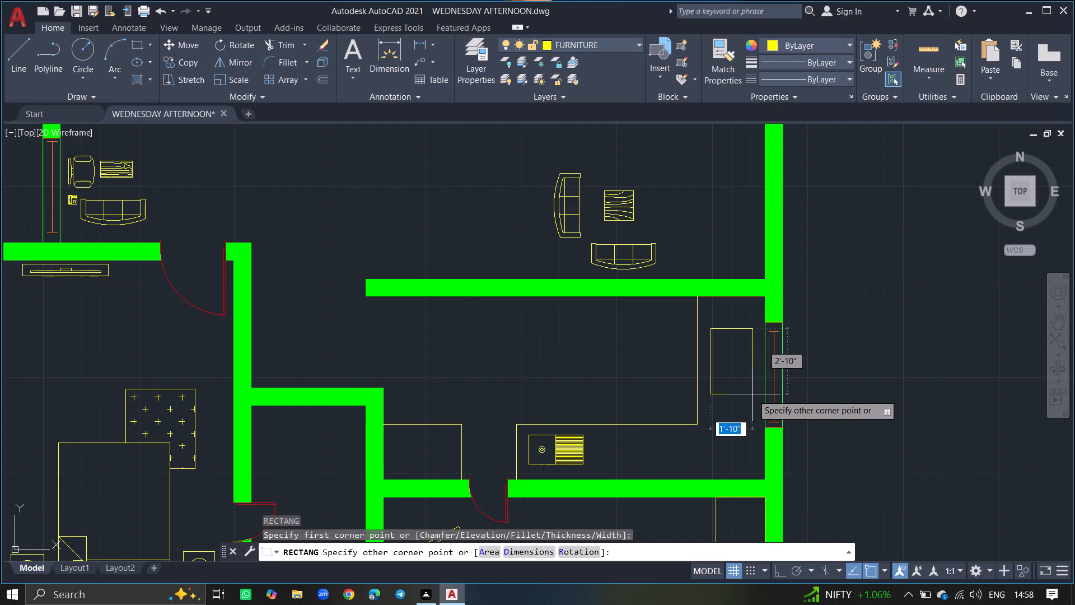
{"action": "left_click_drag", "start_coordinate": [752, 389], "coordinate": [746, 371]}
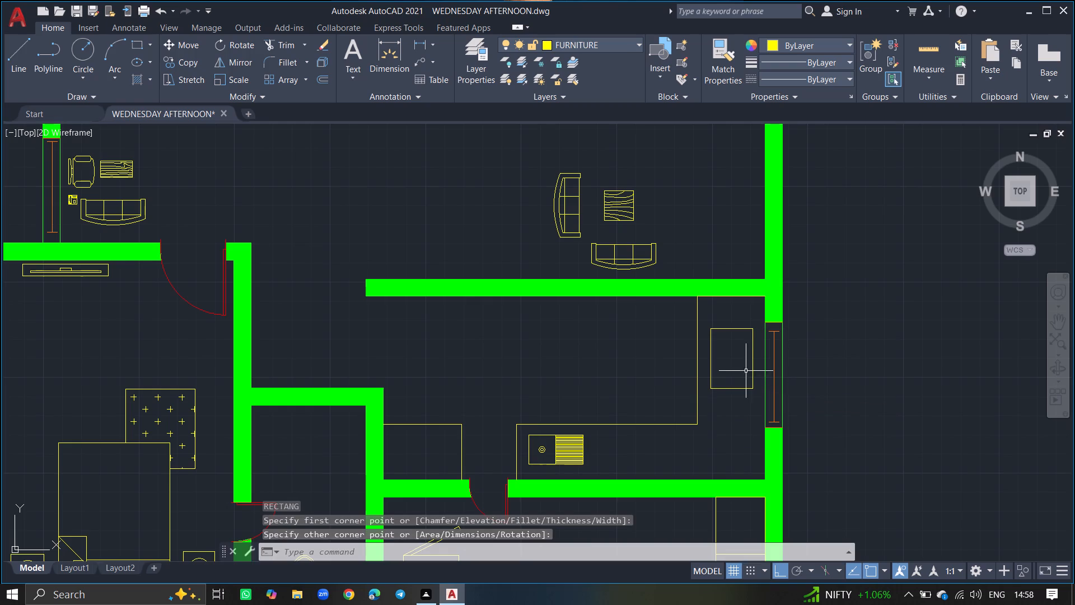
Draw a burner circle of about 3" radius, centred across the stove rectangle's width near its north edge.
{"action": "left_click_drag", "start_coordinate": [746, 371], "coordinate": [740, 355]}
{"action": "key", "text": "c"}
{"action": "key", "text": "Return"}
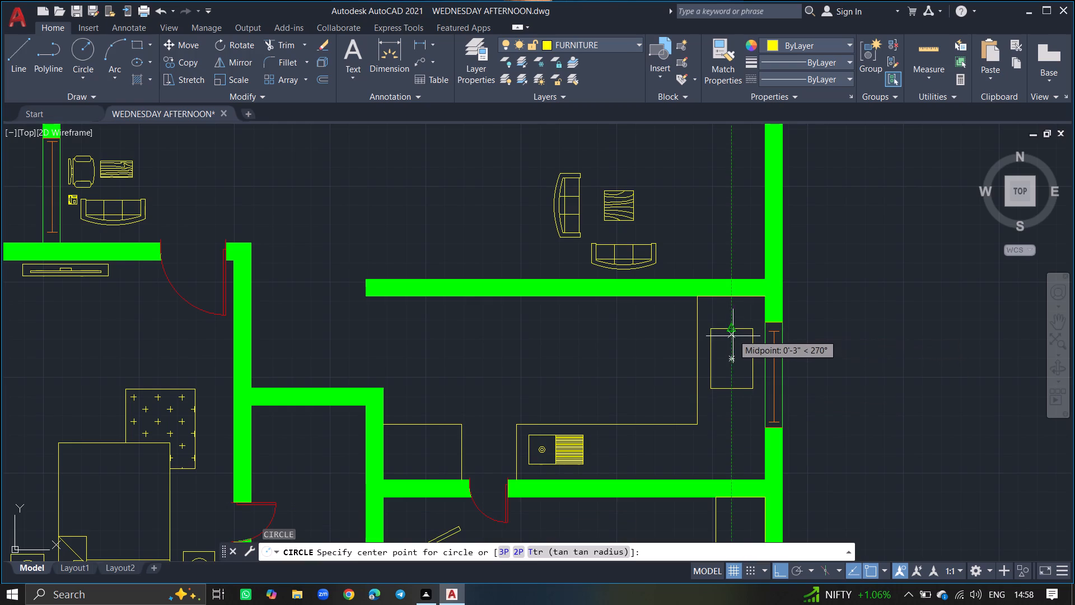
{"action": "scroll", "coordinate": [733, 339], "scroll_direction": "up", "scroll_amount": 4, "text": "ctrl"}
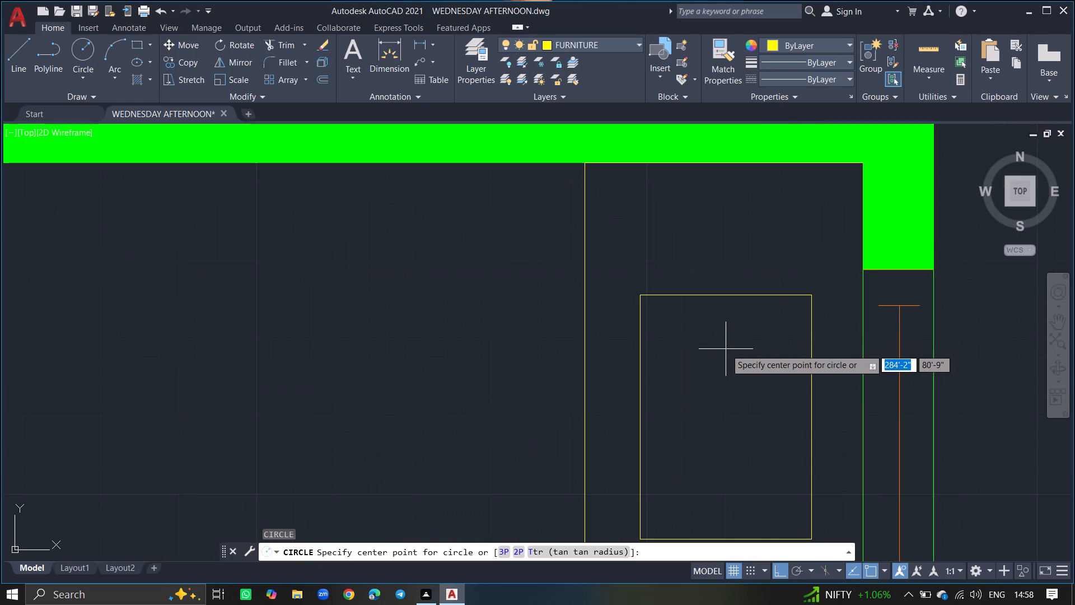
{"action": "left_click", "coordinate": [727, 349]}
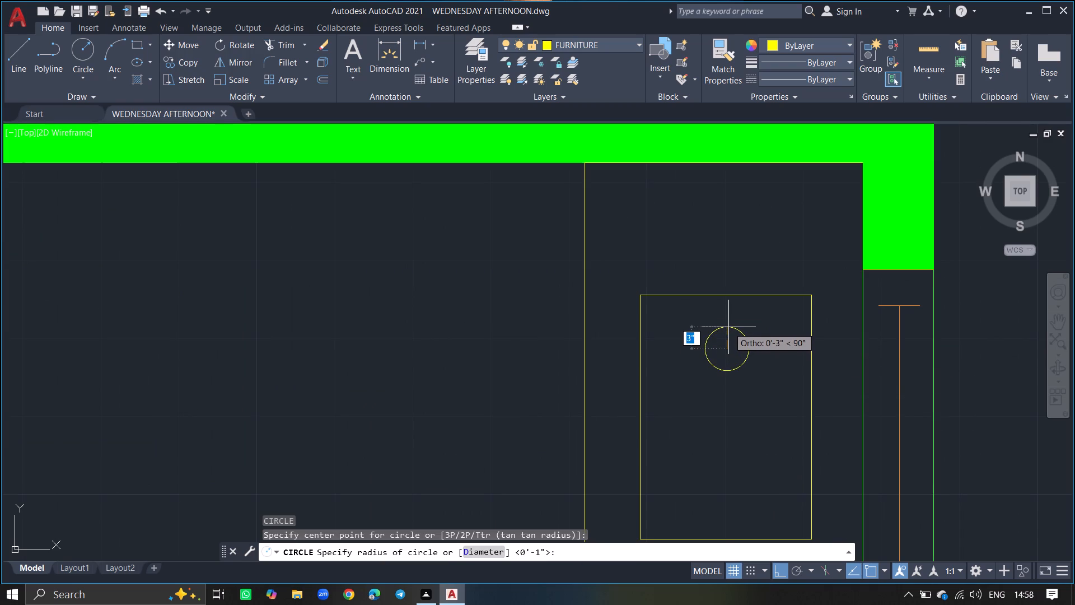
{"action": "left_click", "coordinate": [728, 326]}
Copy the burner circle about 1'-3" straight south within the stove rectangle.
{"action": "left_click_drag", "start_coordinate": [733, 370], "coordinate": [716, 416]}
{"action": "type", "text": "COP"}
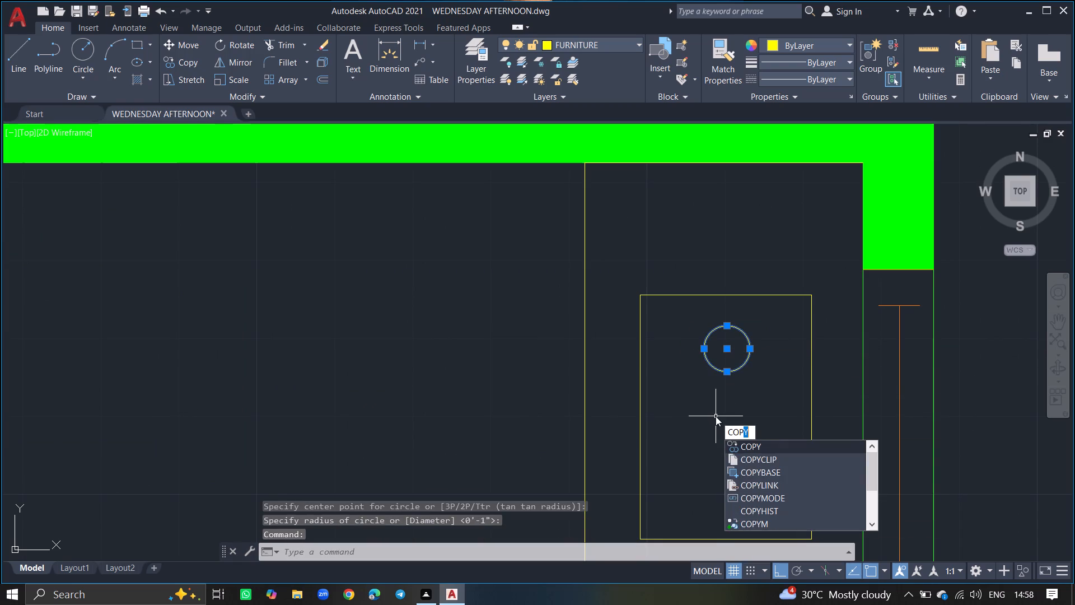
{"action": "key", "text": "y"}
{"action": "key", "text": "Return"}
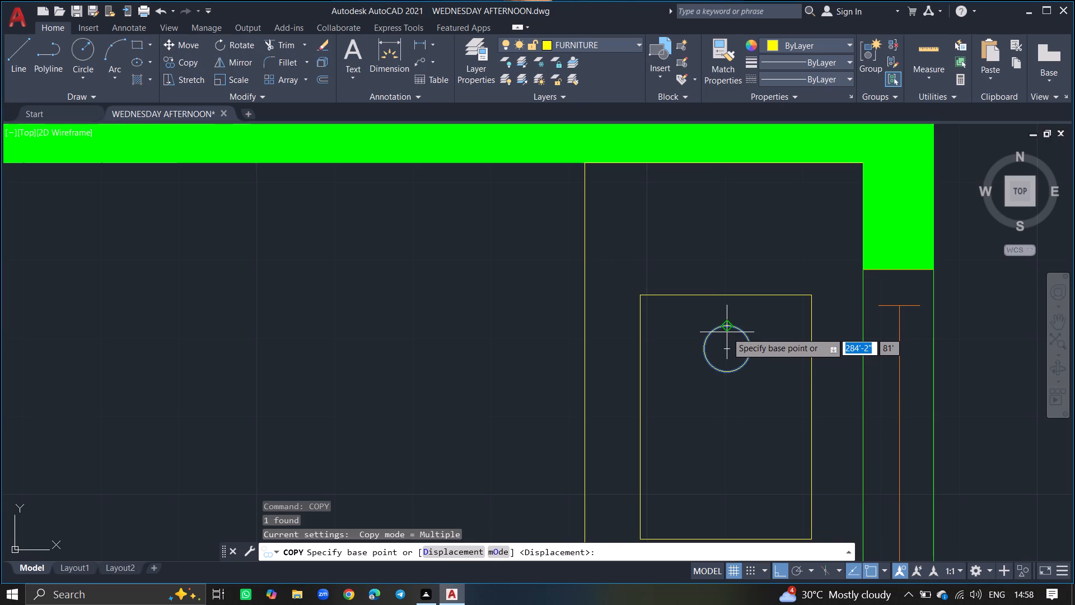
{"action": "left_click_drag", "start_coordinate": [728, 331], "coordinate": [736, 432]}
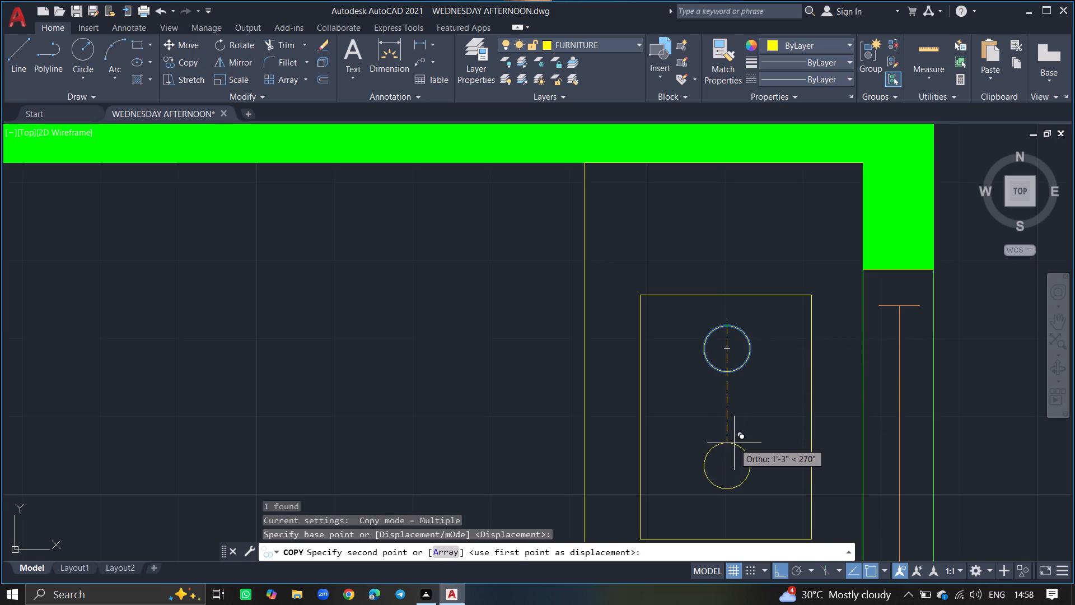
{"action": "left_click", "coordinate": [734, 443]}
{"action": "key", "text": "Return"}
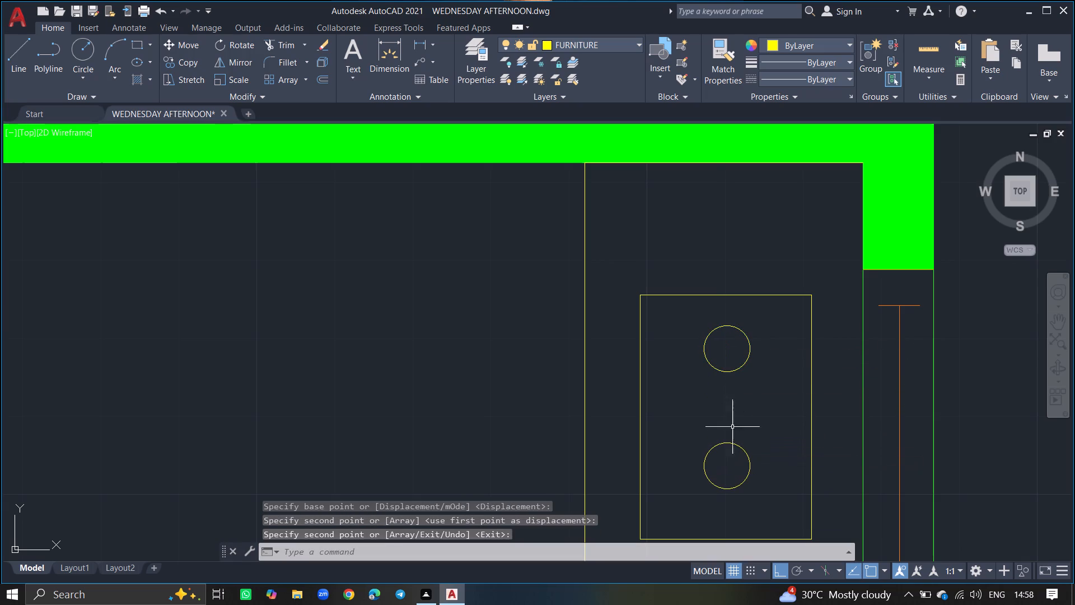
Draw vertical and horizontal diameter lines across the northern burner circle to form a cross.
{"action": "key", "text": "l"}
{"action": "key", "text": "Return"}
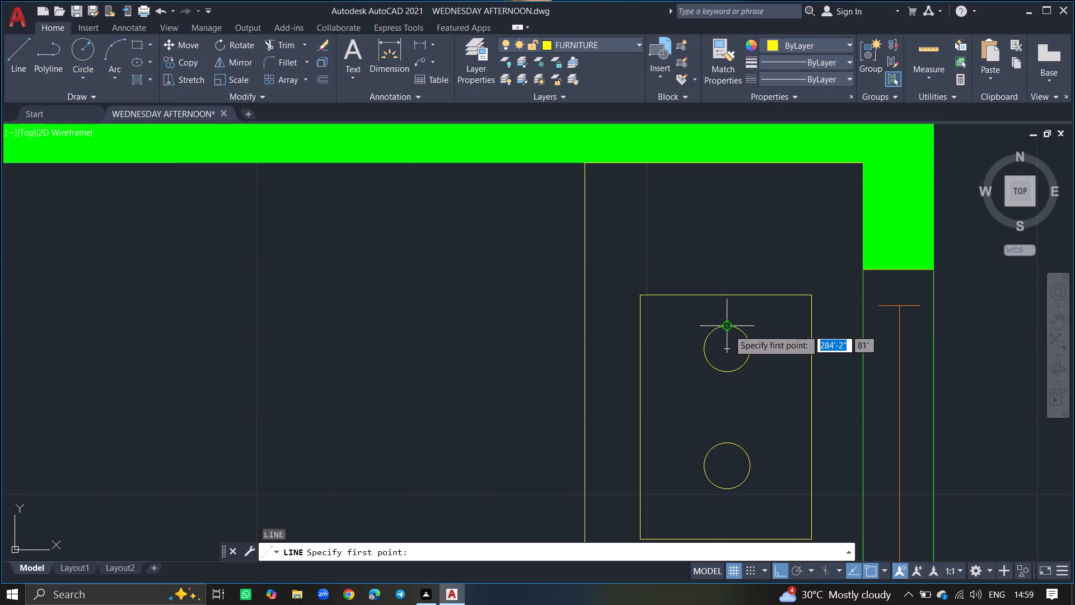
{"action": "left_click_drag", "start_coordinate": [728, 329], "coordinate": [731, 367]}
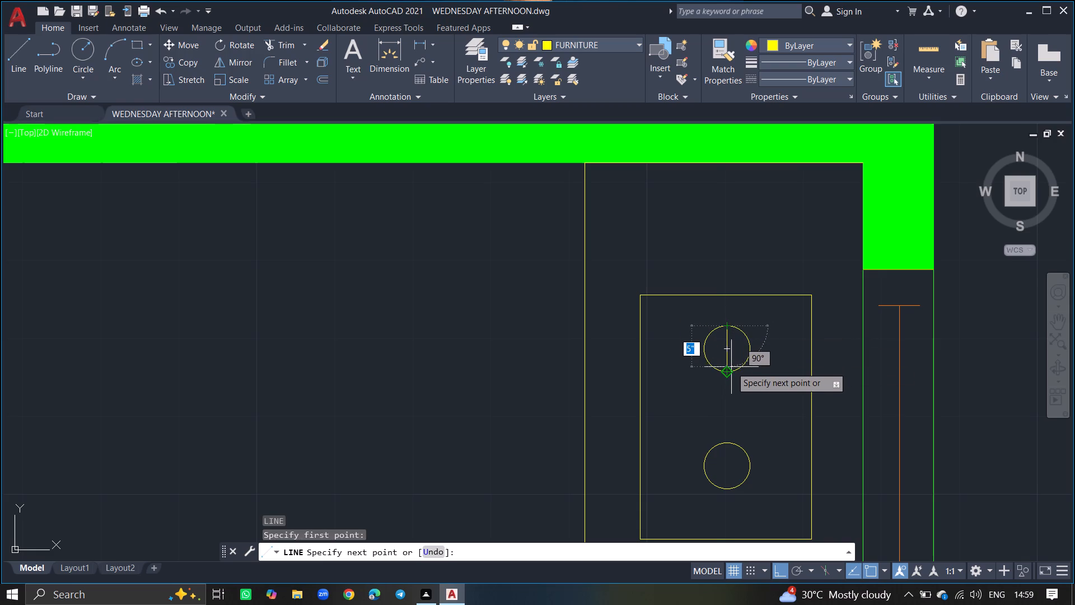
{"action": "left_click_drag", "start_coordinate": [731, 367], "coordinate": [729, 369]}
{"action": "left_click", "coordinate": [729, 369]}
{"action": "key", "text": "Return"}
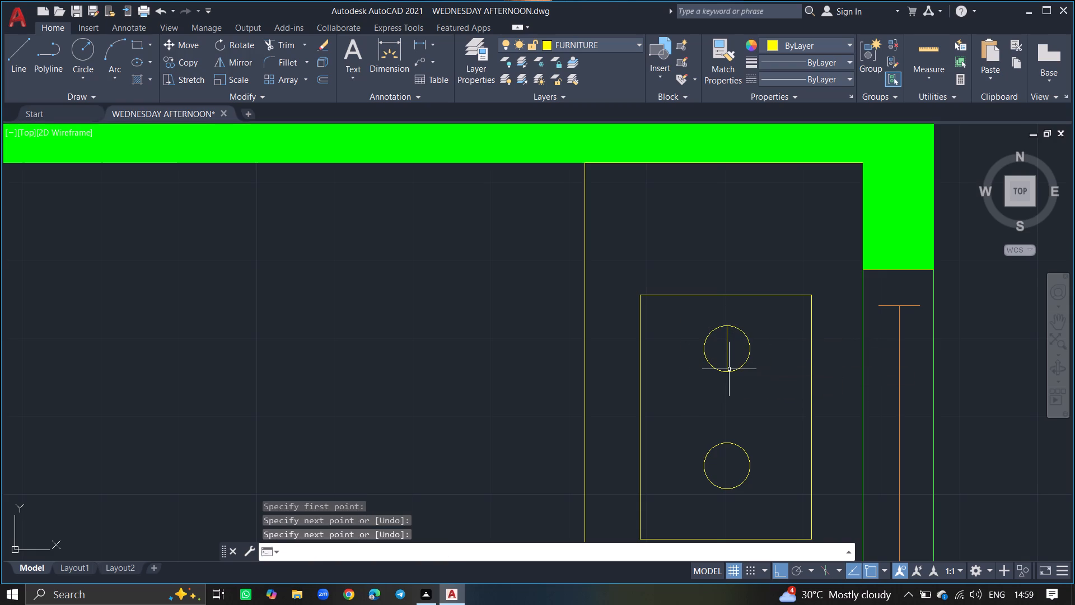
{"action": "scroll", "coordinate": [729, 369], "scroll_direction": "up", "scroll_amount": 3, "text": "ctrl"}
{"action": "key", "text": "l"}
{"action": "key", "text": "Return"}
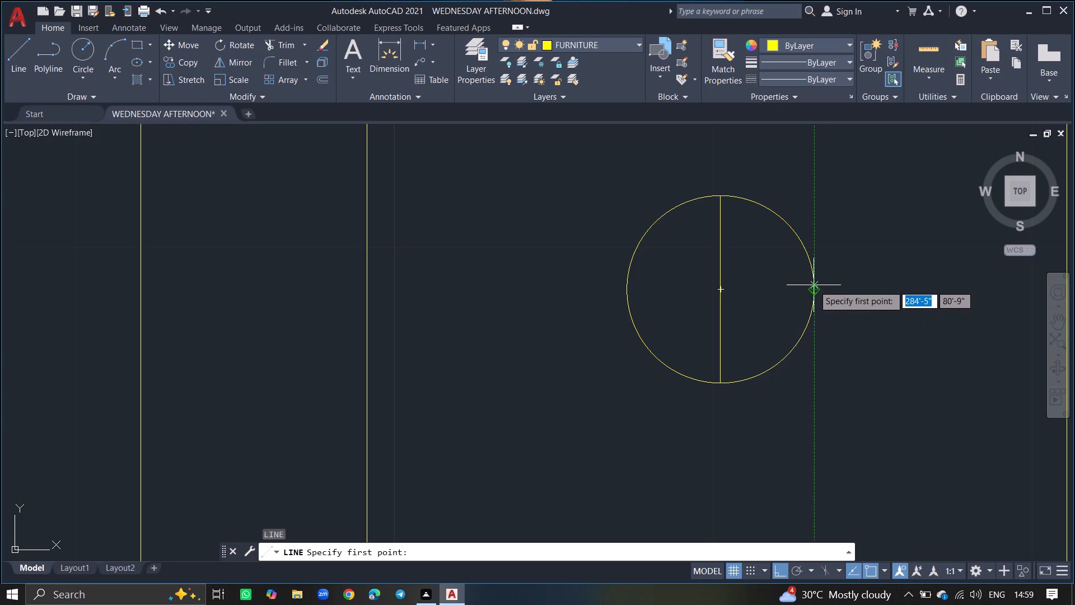
{"action": "left_click_drag", "start_coordinate": [814, 288], "coordinate": [702, 299]}
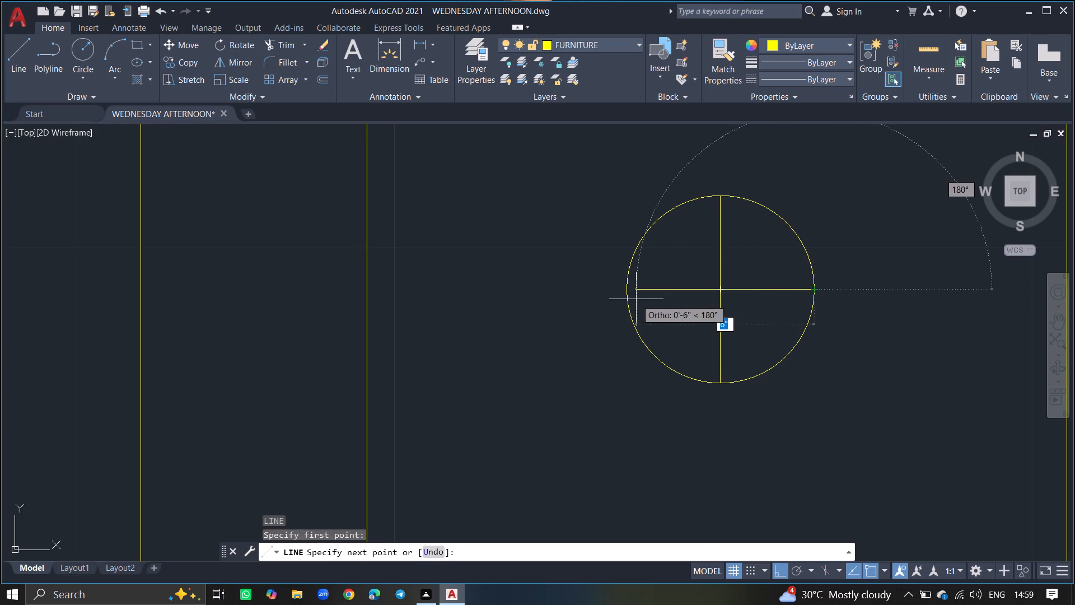
{"action": "left_click", "coordinate": [625, 292]}
{"action": "key", "text": "Return"}
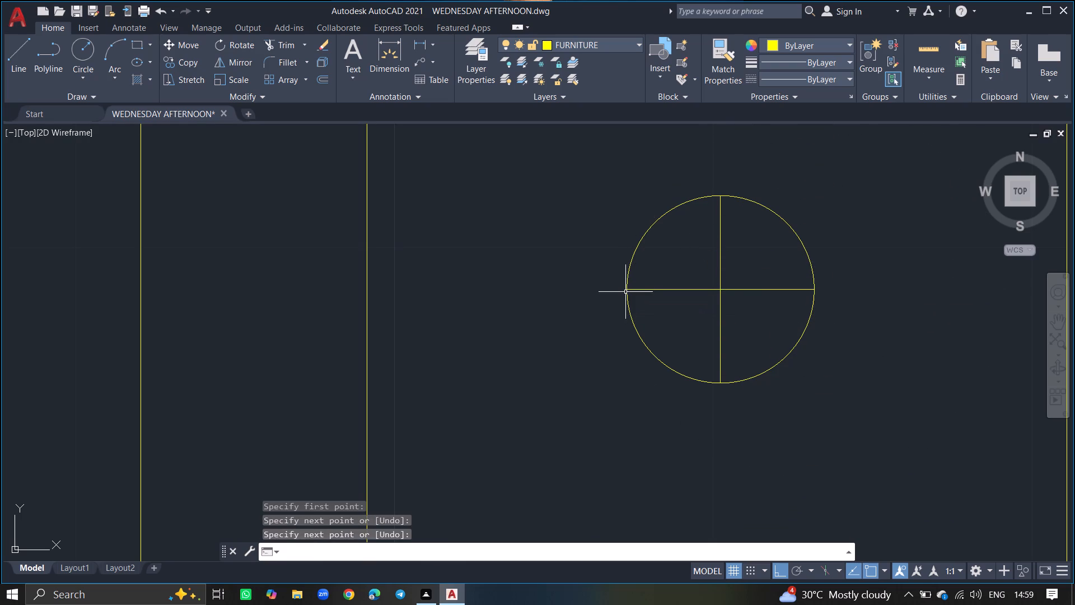
{"action": "scroll", "coordinate": [625, 292], "scroll_direction": "down", "scroll_amount": 4, "text": "ctrl"}
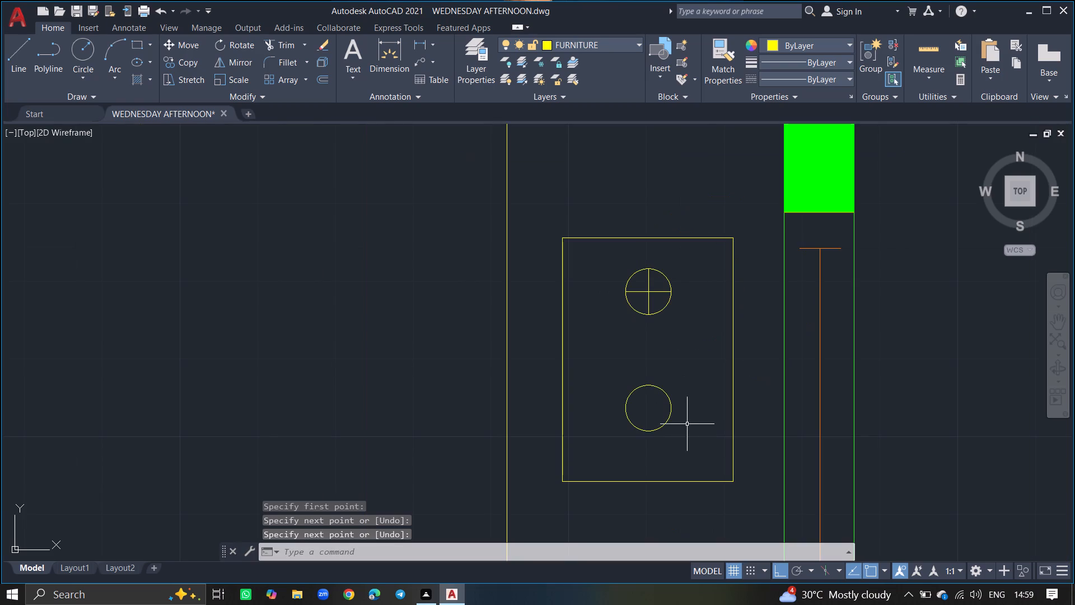
Draw vertical and horizontal diameter lines across the stove's southern burner circle to form a cross.
{"action": "key", "text": "l"}
{"action": "key", "text": "Return"}
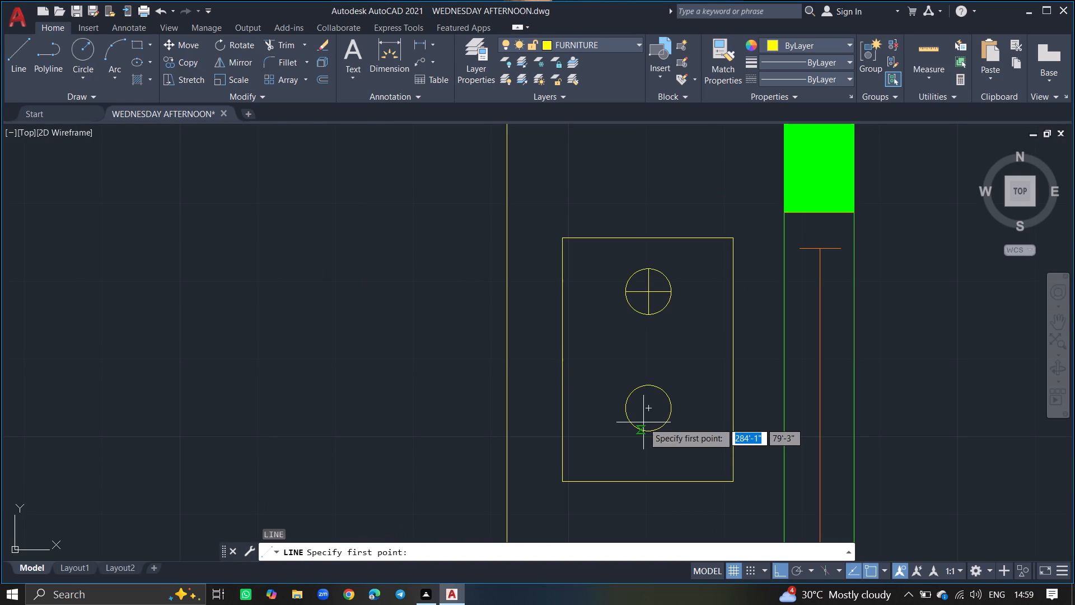
{"action": "left_click_drag", "start_coordinate": [648, 432], "coordinate": [649, 394]}
{"action": "scroll", "coordinate": [649, 394], "scroll_direction": "up", "scroll_amount": 2, "text": "ctrl"}
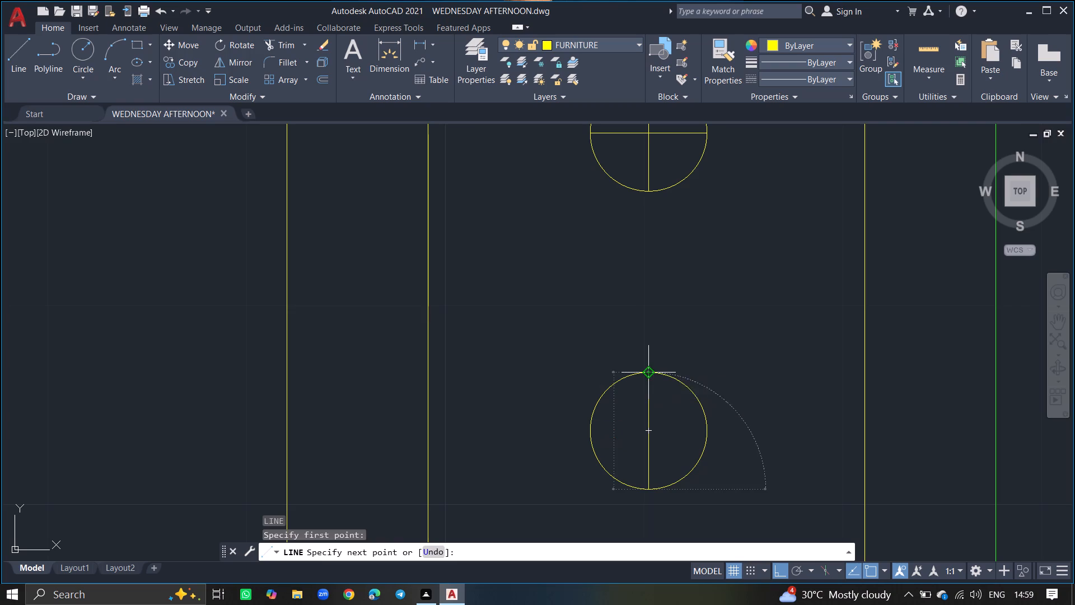
{"action": "left_click", "coordinate": [651, 373]}
{"action": "key", "text": "Return"}
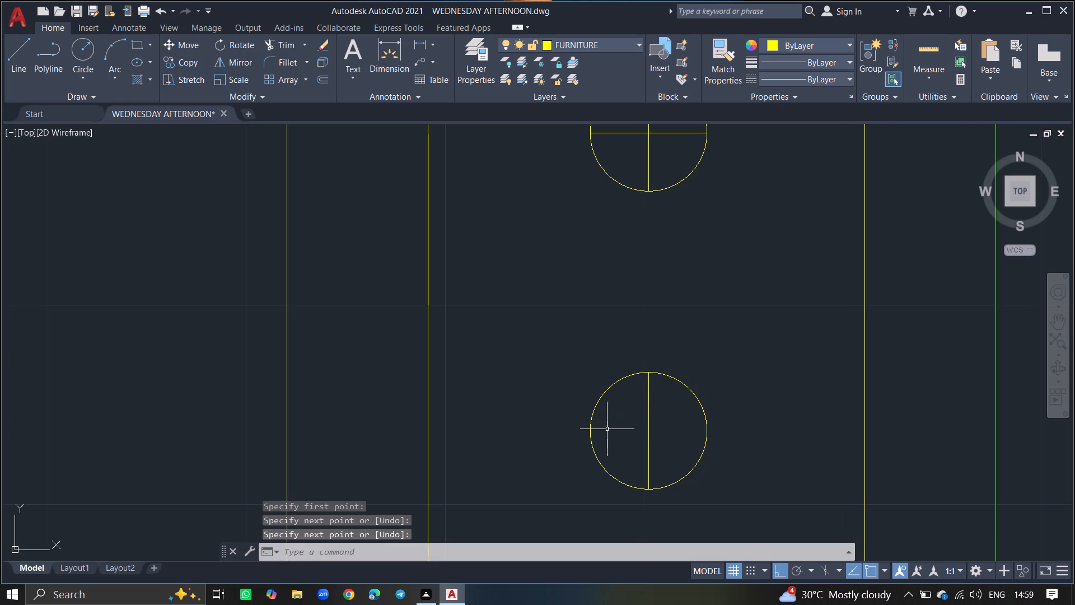
{"action": "key", "text": "l"}
{"action": "key", "text": "Return"}
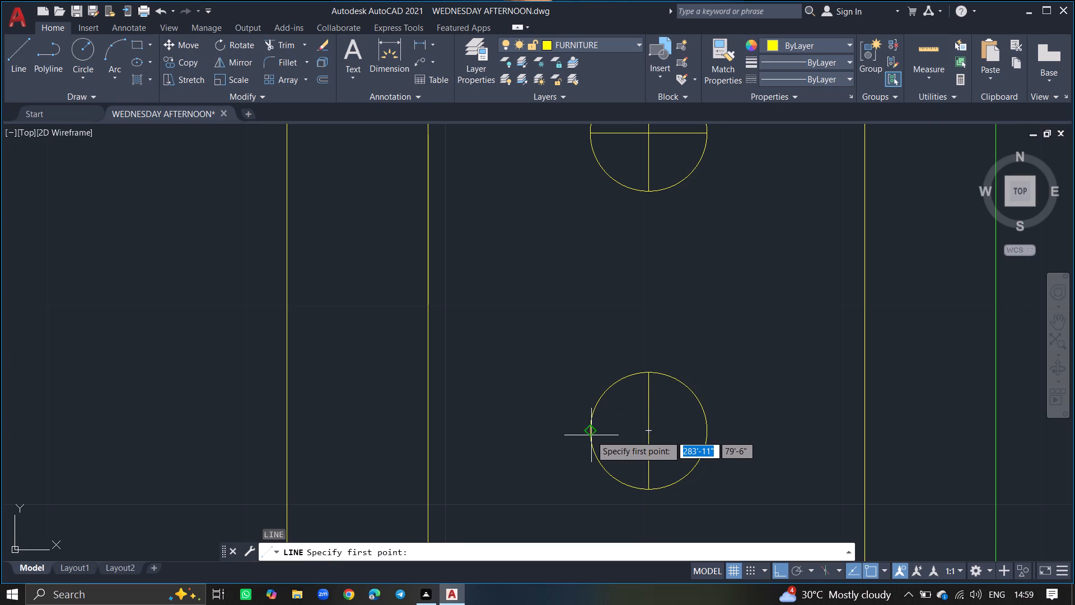
{"action": "left_click_drag", "start_coordinate": [590, 432], "coordinate": [699, 432]}
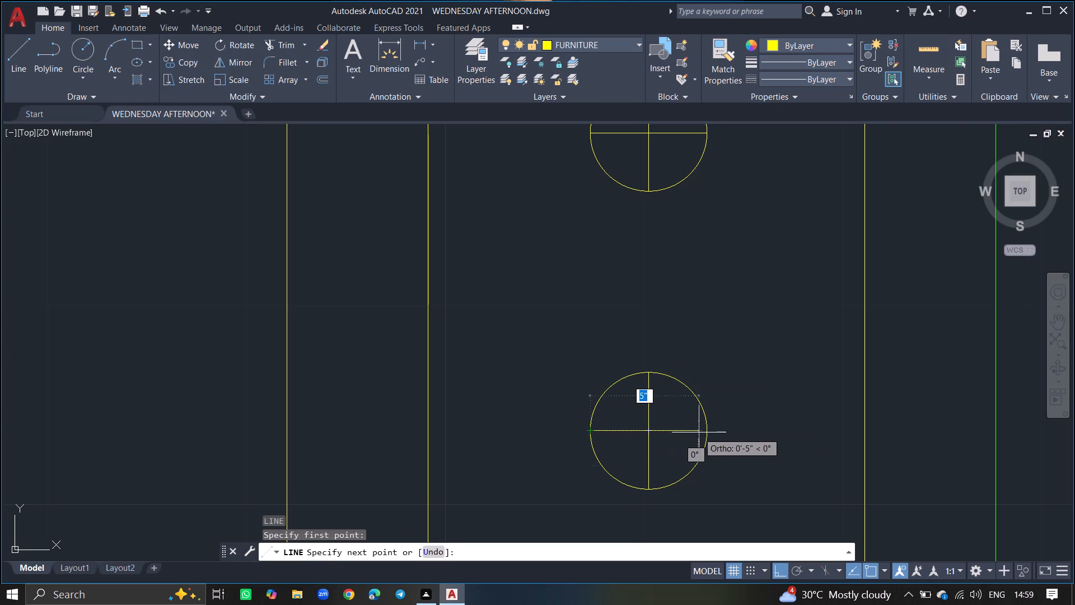
{"action": "left_click_drag", "start_coordinate": [699, 432], "coordinate": [705, 432]}
{"action": "left_click", "coordinate": [705, 432]}
{"action": "key", "text": "Return"}
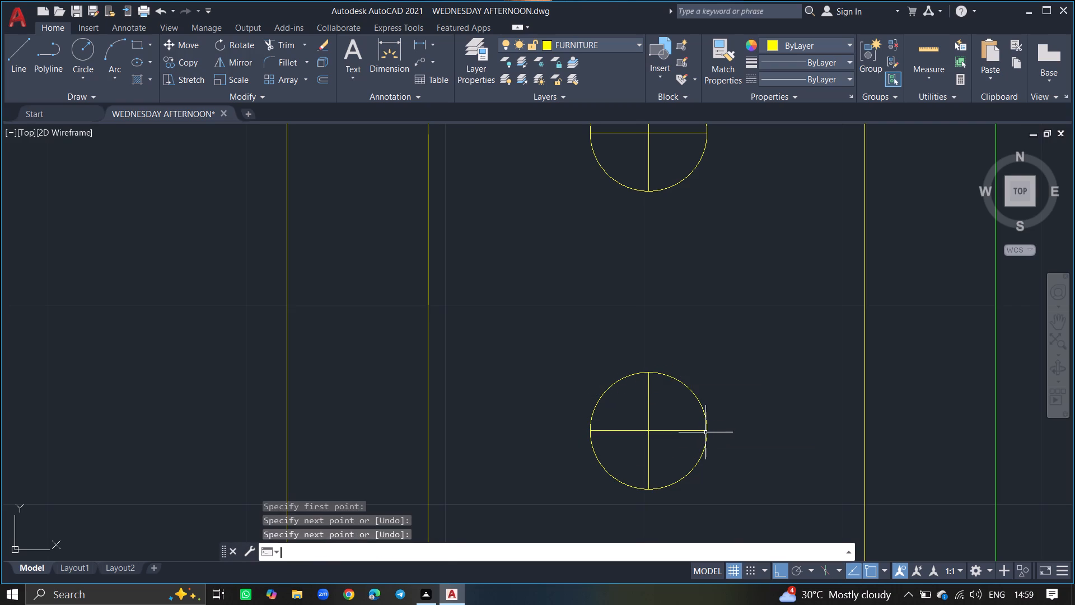
Offset the stove's rectangular outline outward by 1" to give it a double border.
{"action": "scroll", "coordinate": [705, 432], "scroll_direction": "down", "scroll_amount": 7, "text": "ctrl"}
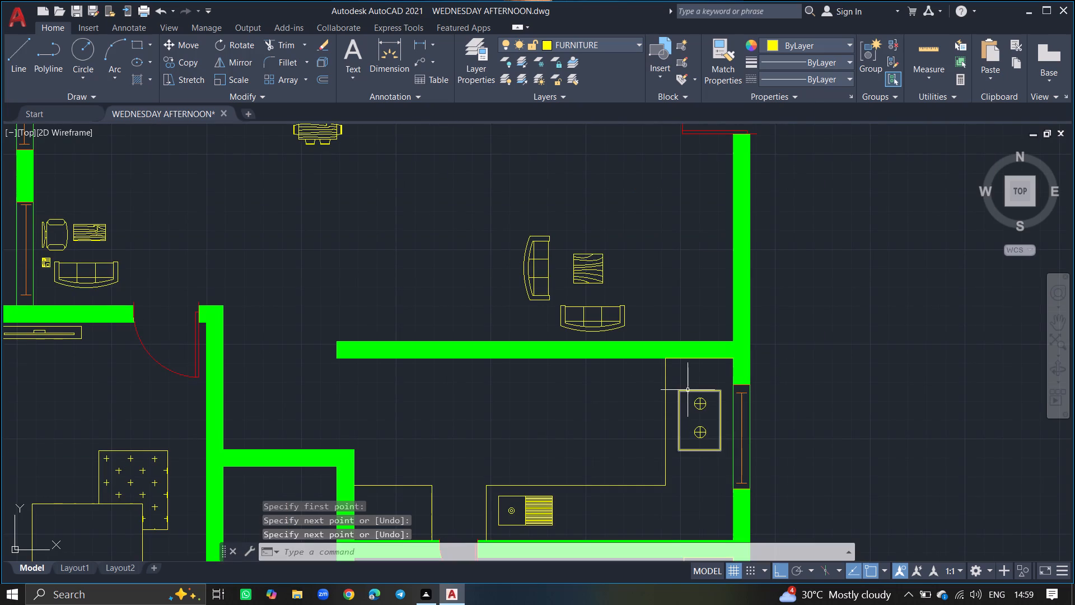
{"action": "left_click", "coordinate": [688, 390]}
{"action": "type", "text": "OFF"}
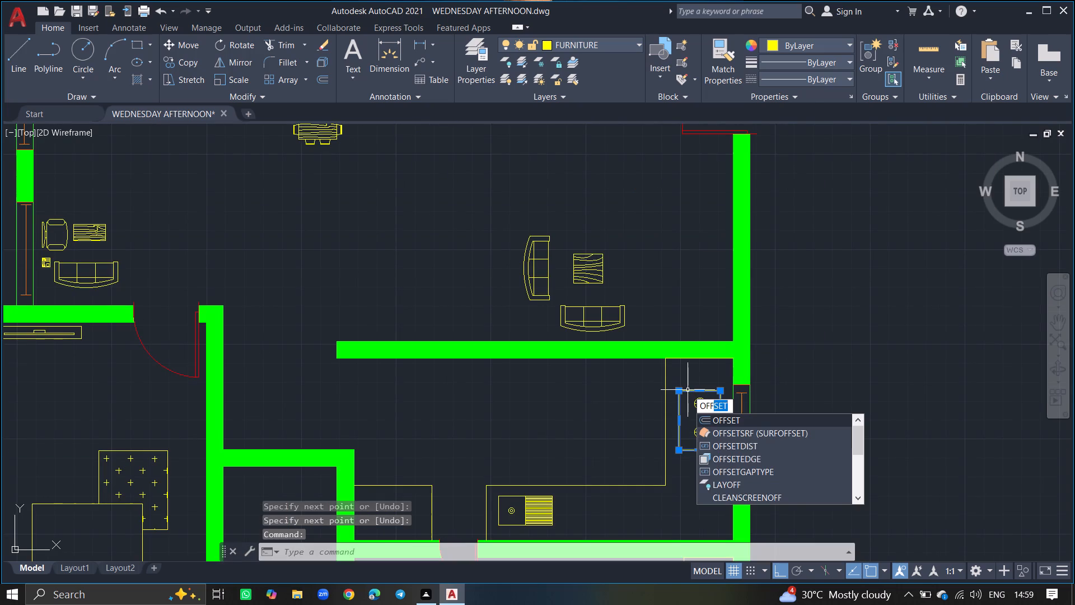
{"action": "left_click", "coordinate": [717, 421]}
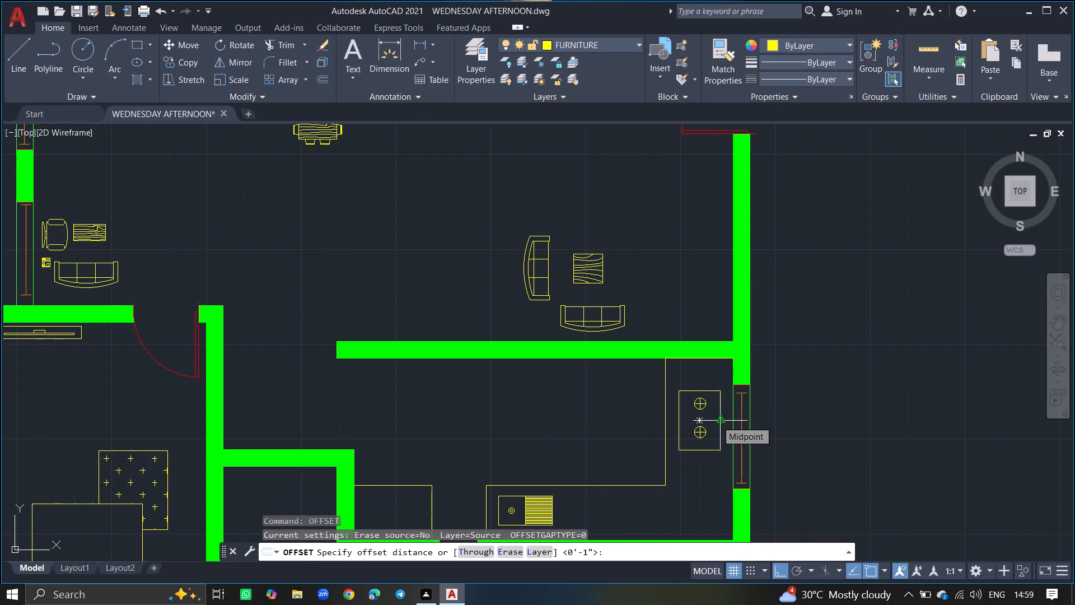
{"action": "key", "text": "Return"}
{"action": "left_click", "coordinate": [728, 424]}
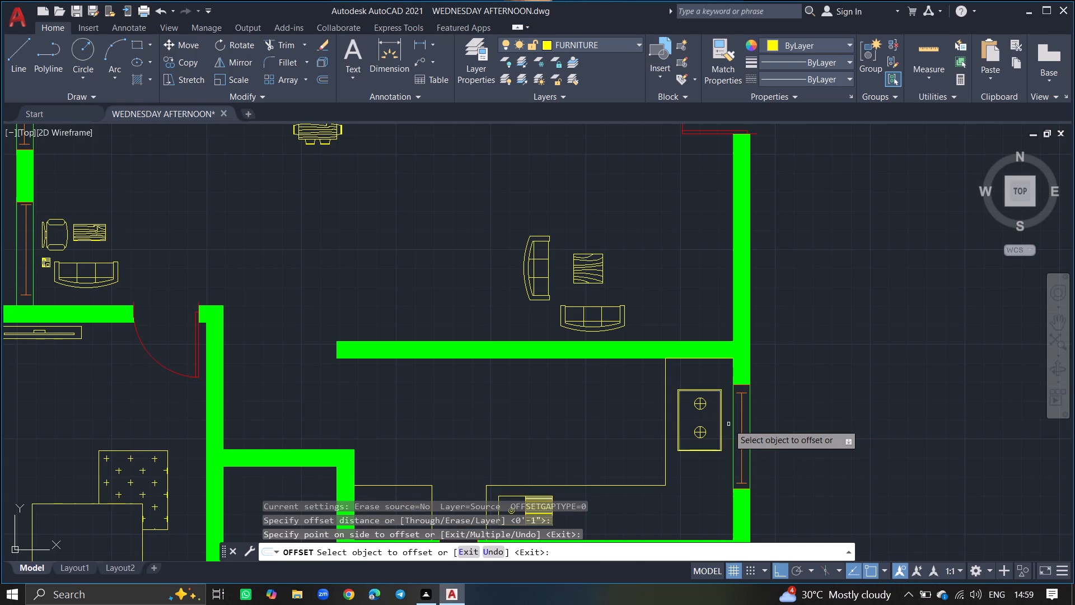
{"action": "key", "text": "Return"}
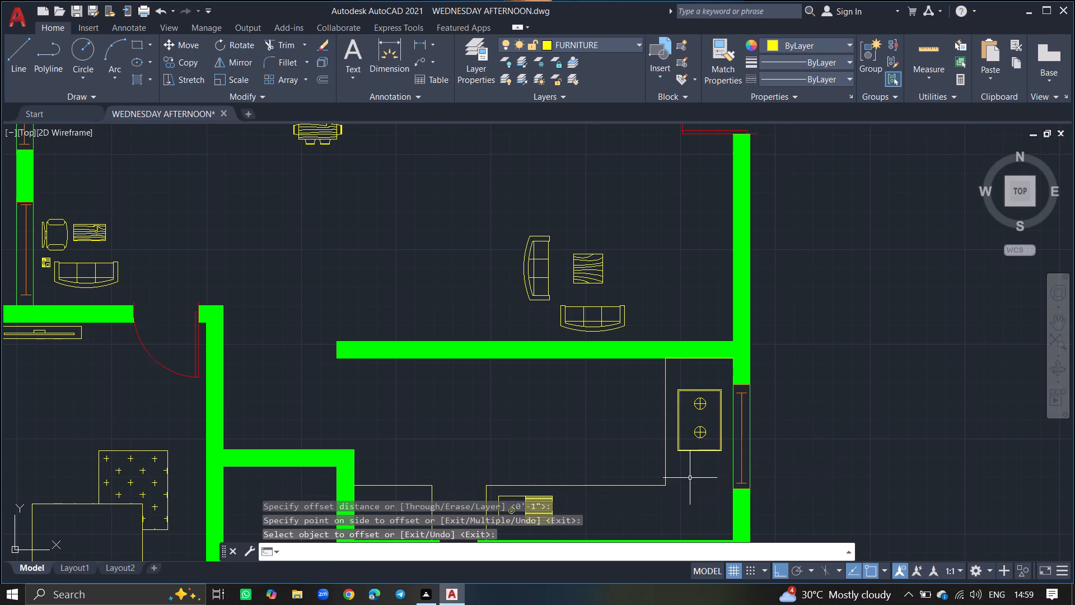
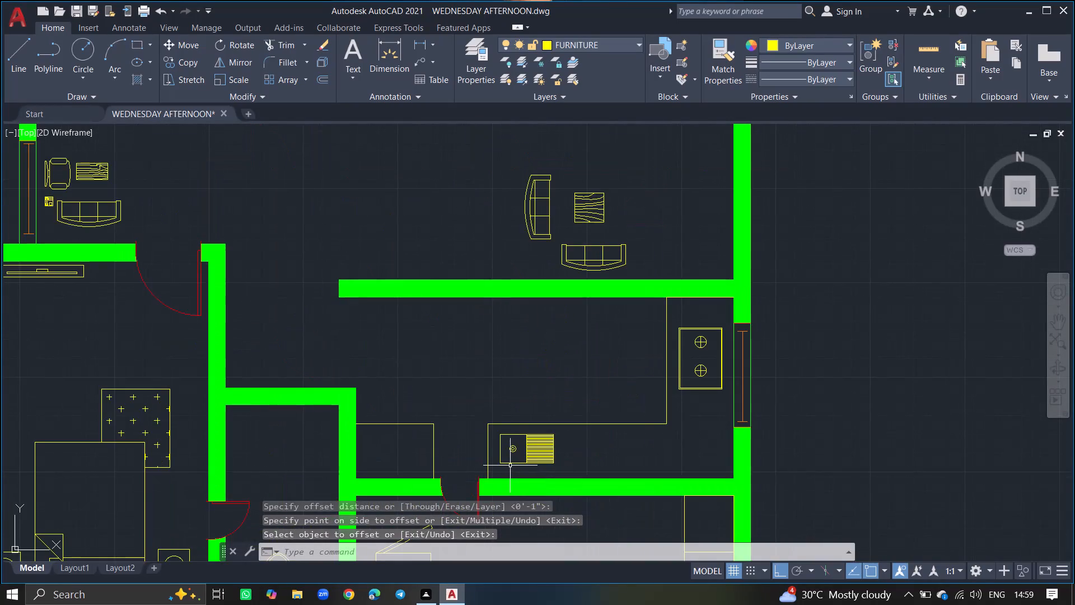
Offset the kitchen sink's outer rectangle outward by 1".
{"action": "scroll", "coordinate": [510, 466], "scroll_direction": "up", "scroll_amount": 3, "text": "ctrl"}
{"action": "type", "text": "OFF"}
{"action": "type", "text": "SET"}
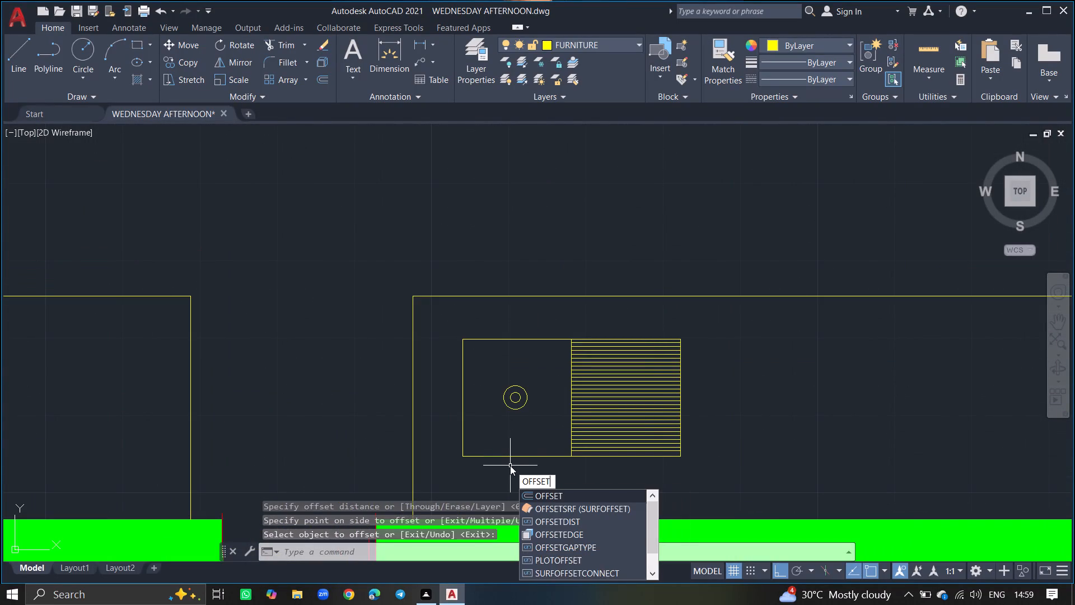
{"action": "key", "text": "Return"}
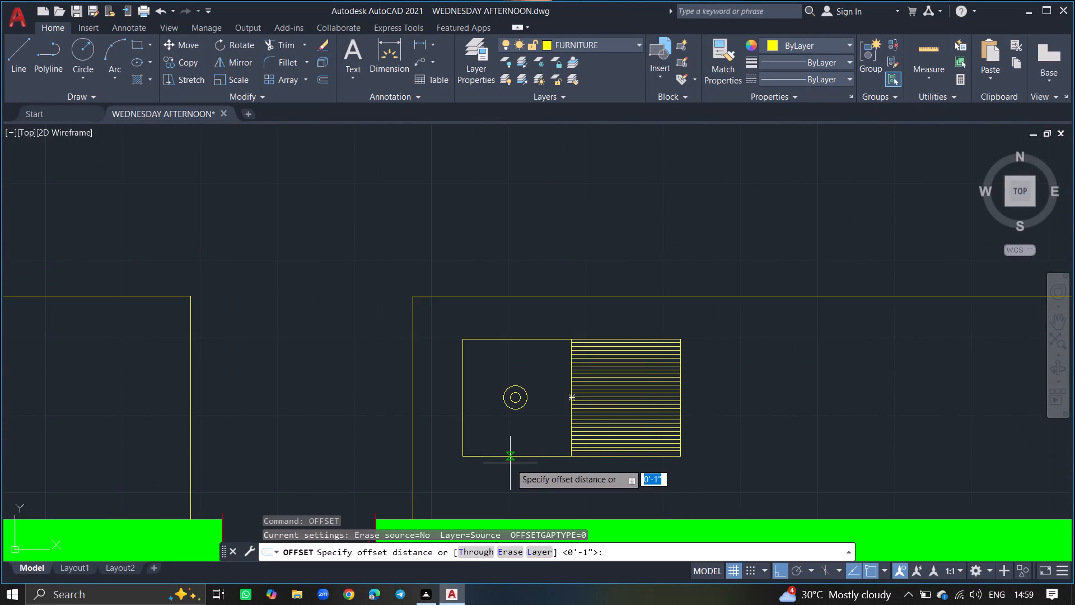
{"action": "key", "text": "Return"}
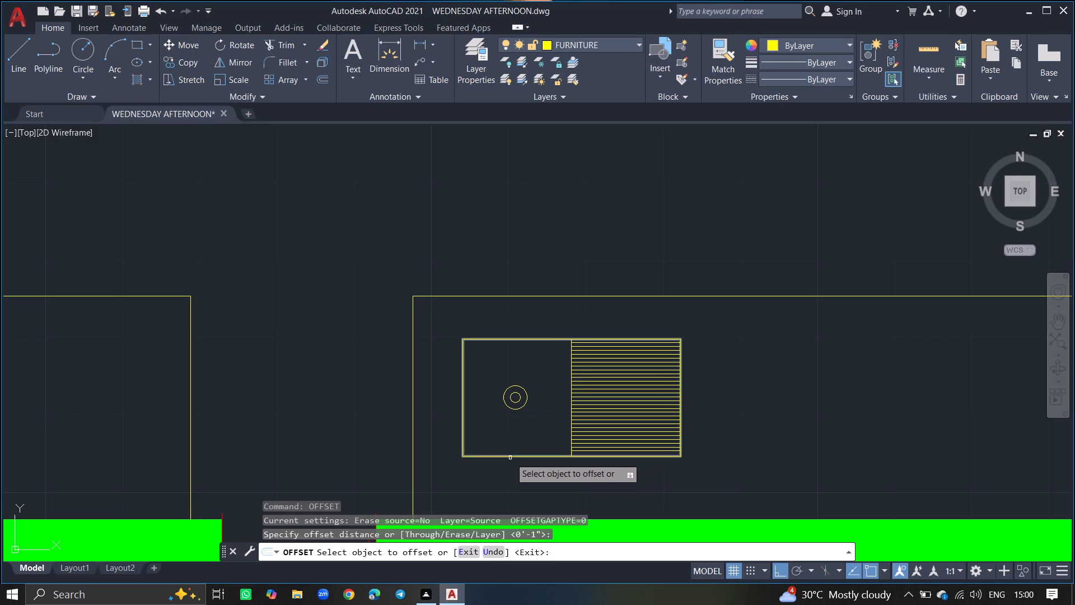
{"action": "left_click_drag", "start_coordinate": [510, 456], "coordinate": [513, 475]}
{"action": "left_click", "coordinate": [513, 475]}
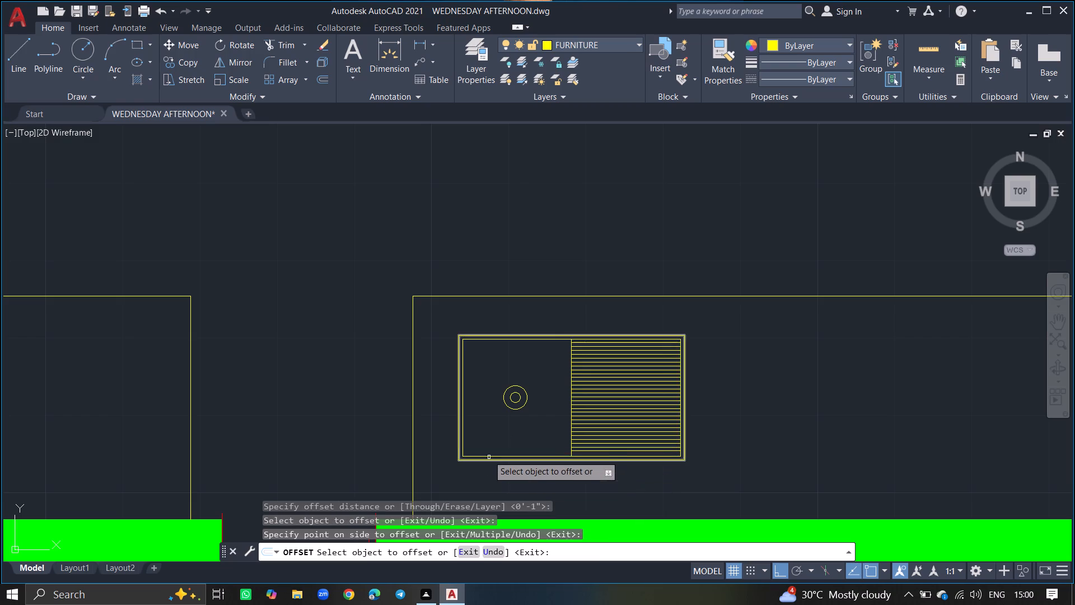
{"action": "key", "text": "Return"}
Make DIMENSIONS the current layer.
{"action": "scroll", "coordinate": [484, 443], "scroll_direction": "down", "scroll_amount": 5, "text": "ctrl"}
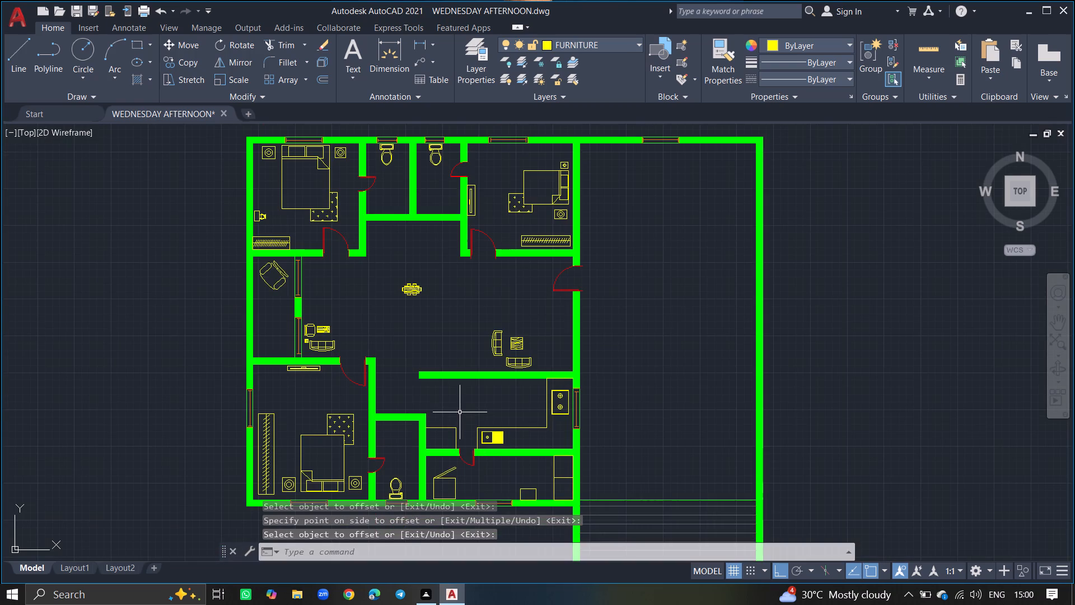
{"action": "scroll", "coordinate": [460, 412], "scroll_direction": "down", "scroll_amount": 2, "text": "ctrl"}
{"action": "scroll", "coordinate": [454, 449], "scroll_direction": "up", "scroll_amount": 3, "text": "ctrl"}
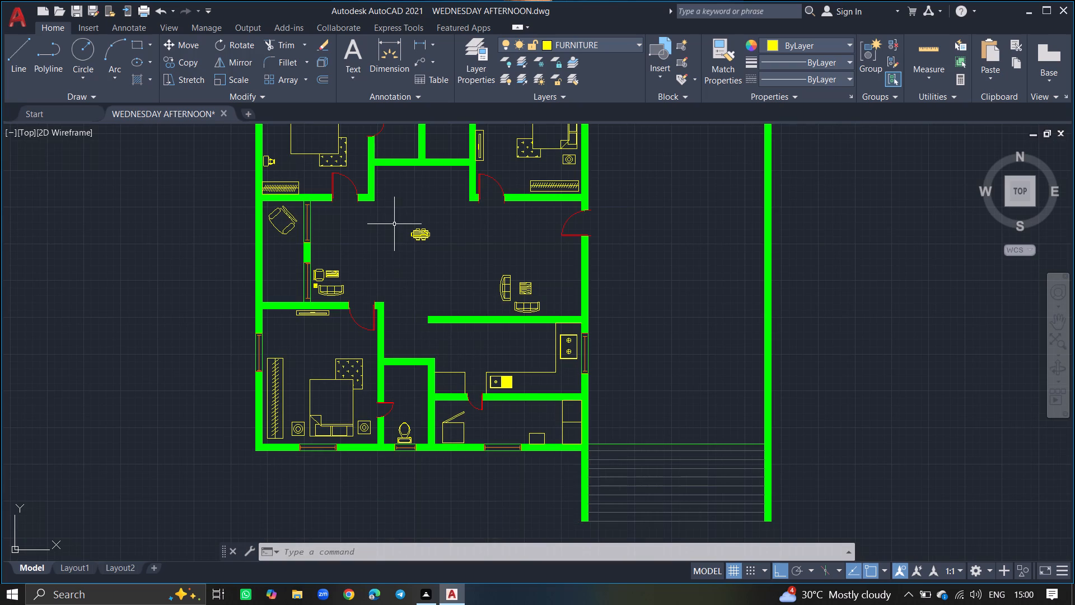
{"action": "left_click", "coordinate": [469, 52]}
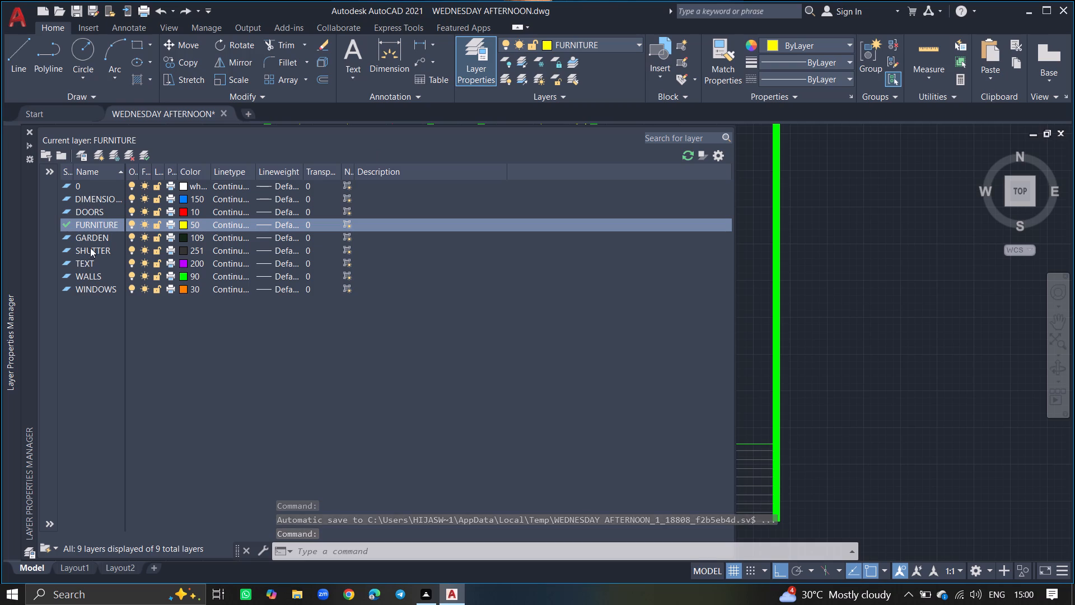
{"action": "double_click", "coordinate": [92, 195]}
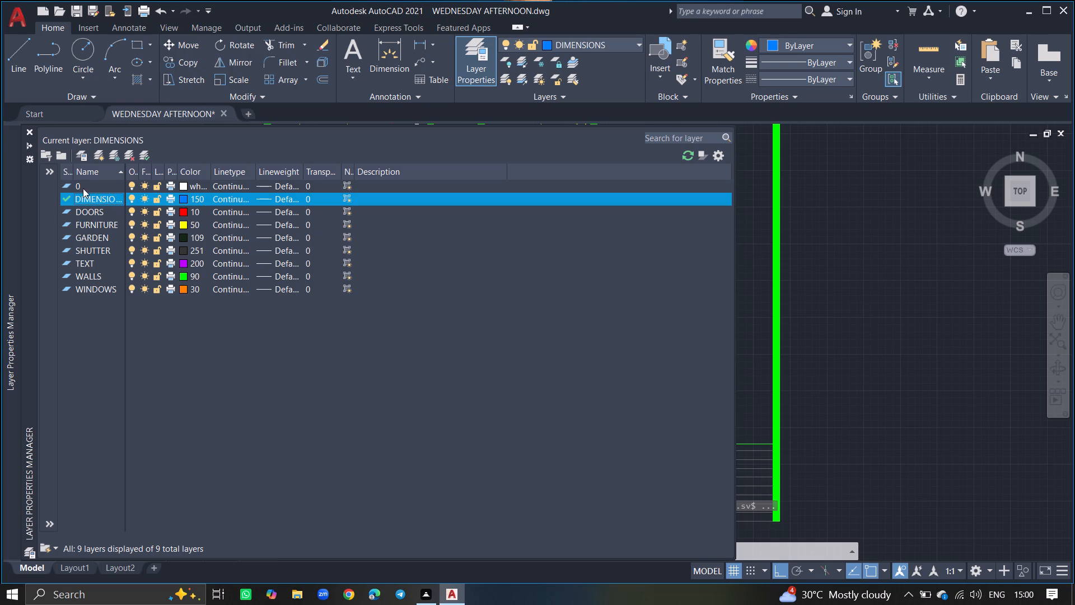
{"action": "left_click", "coordinate": [30, 130]}
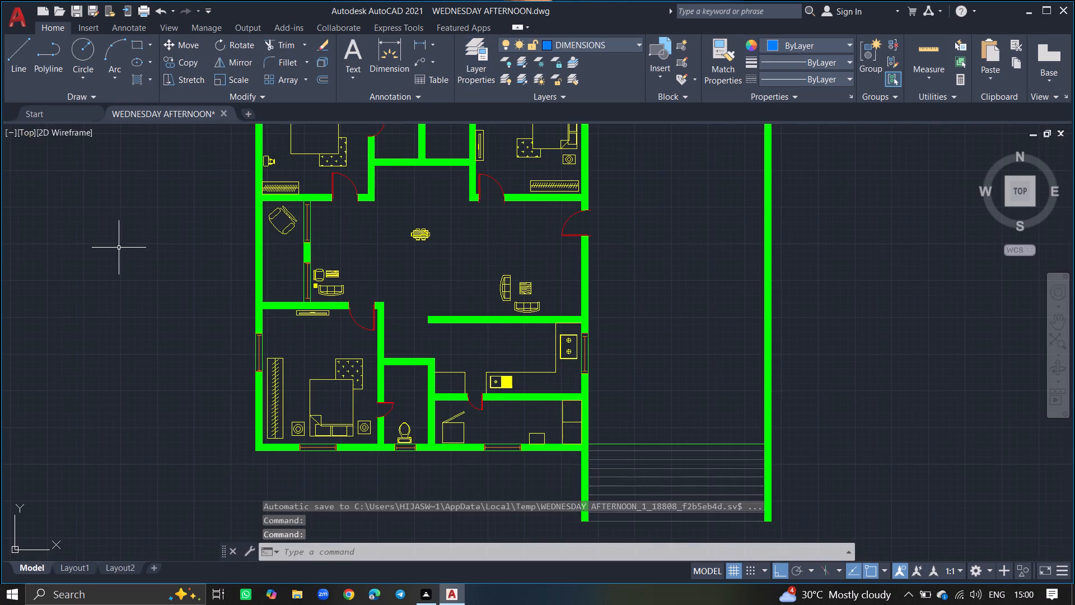
Add a horizontal linear dimension across the upper-left bedroom between its inner wall faces, just above the wardrobe.
{"action": "scroll", "coordinate": [121, 250], "scroll_direction": "down", "scroll_amount": 2, "text": "ctrl"}
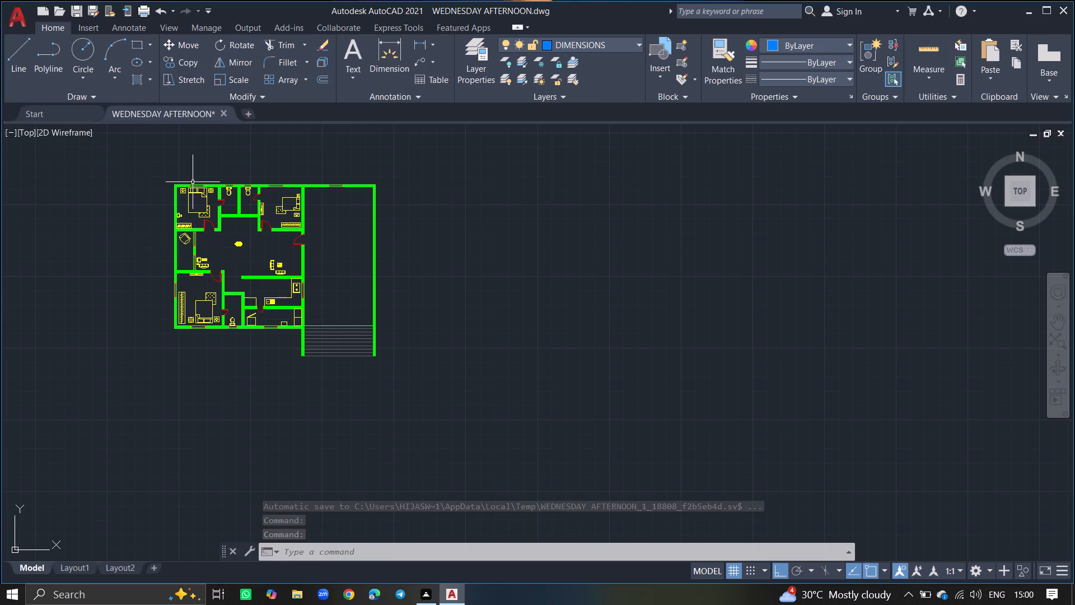
{"action": "scroll", "coordinate": [193, 183], "scroll_direction": "up", "scroll_amount": 4, "text": "ctrl"}
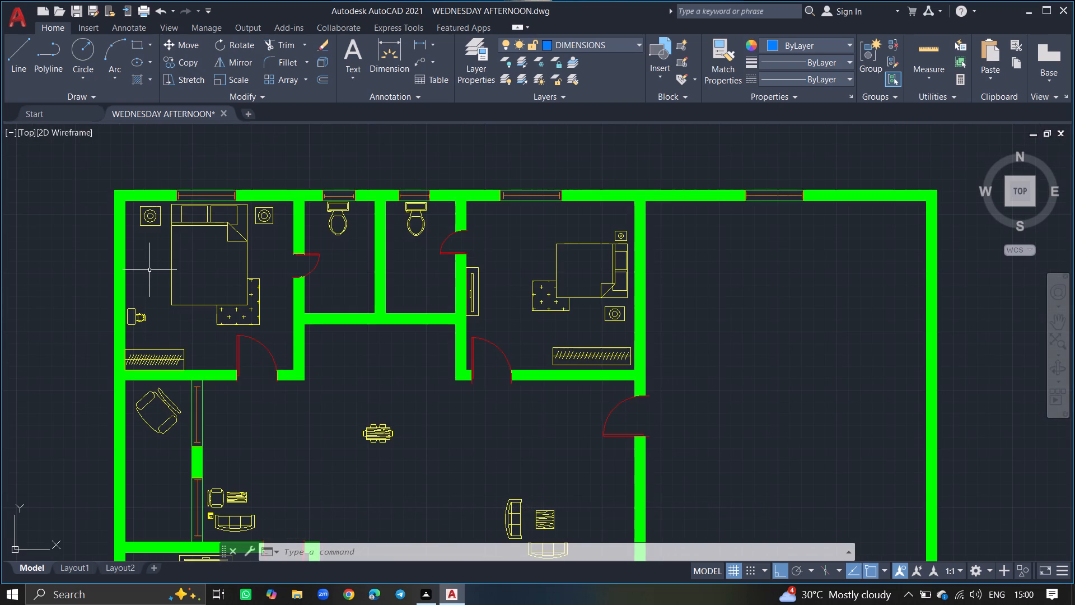
{"action": "type", "text": "DIM"}
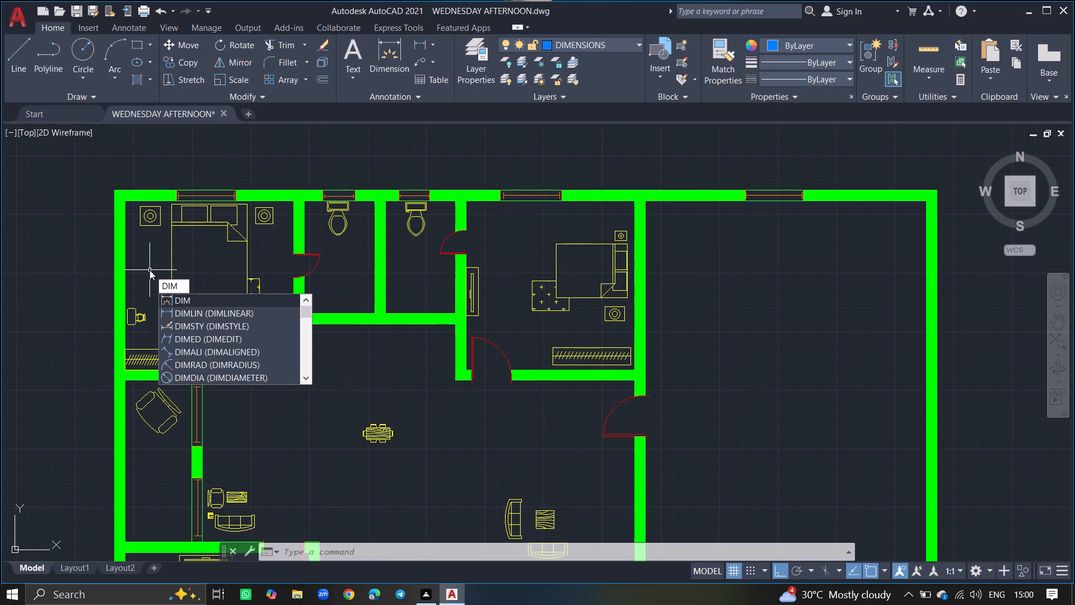
{"action": "left_click", "coordinate": [179, 311]}
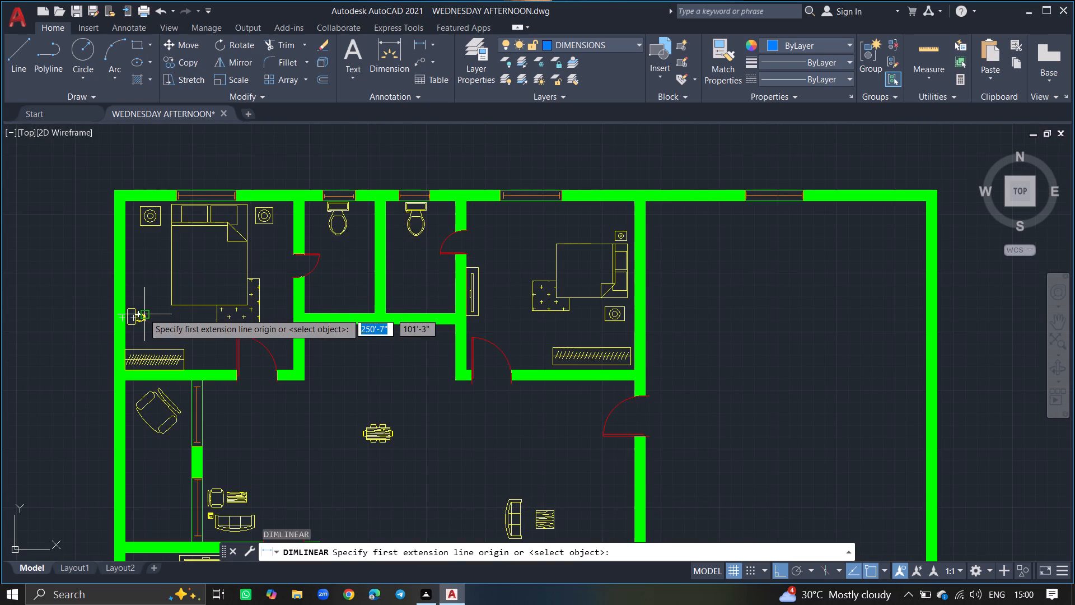
{"action": "scroll", "coordinate": [134, 332], "scroll_direction": "up", "scroll_amount": 3, "text": "ctrl"}
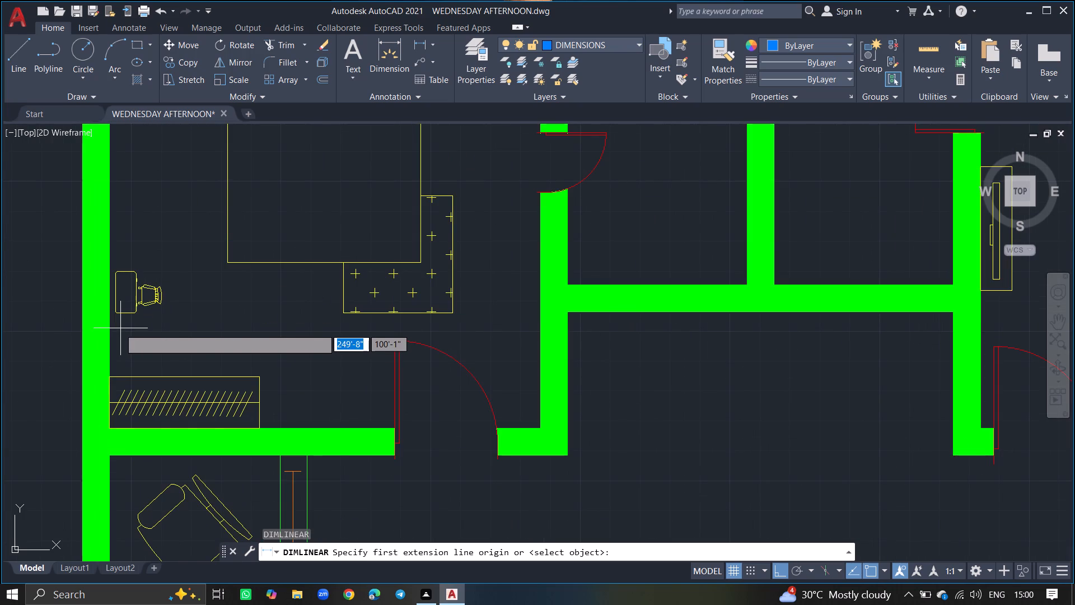
{"action": "left_click_drag", "start_coordinate": [110, 324], "coordinate": [483, 356]}
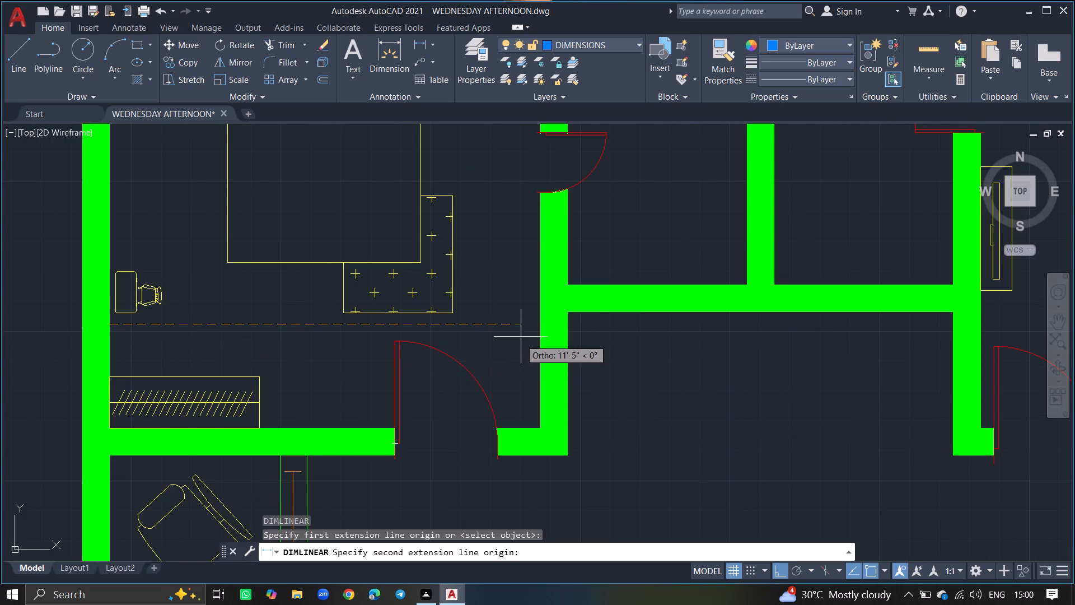
{"action": "left_click", "coordinate": [542, 325]}
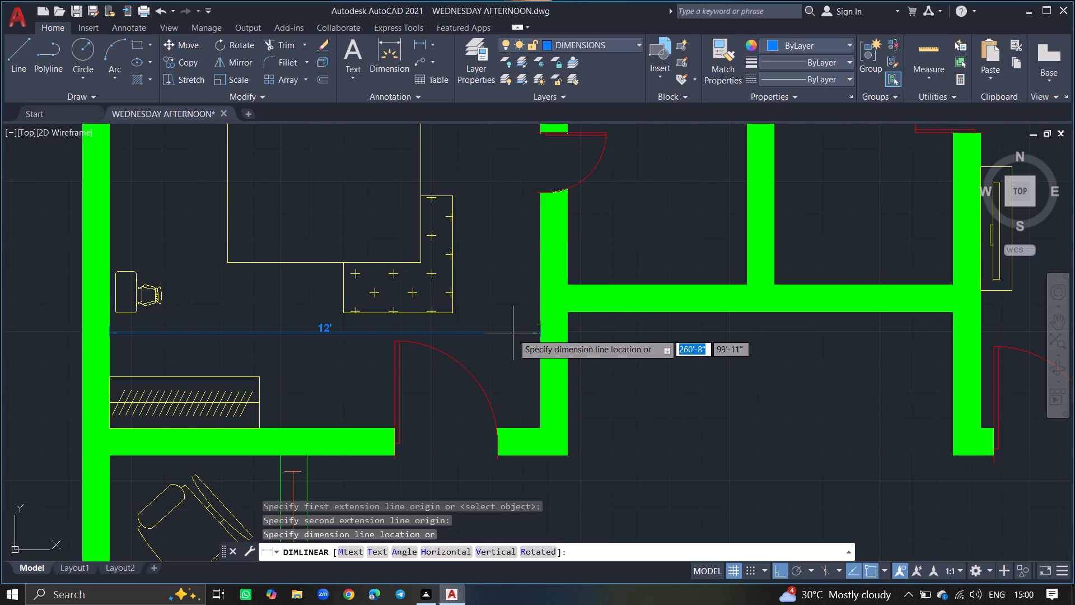
{"action": "left_click_drag", "start_coordinate": [513, 333], "coordinate": [390, 357]}
Add a vertical linear dimension between the upper-left bedroom's bottom and top inner wall faces, near its left wall.
{"action": "scroll", "coordinate": [390, 357], "scroll_direction": "down", "scroll_amount": 3, "text": "ctrl"}
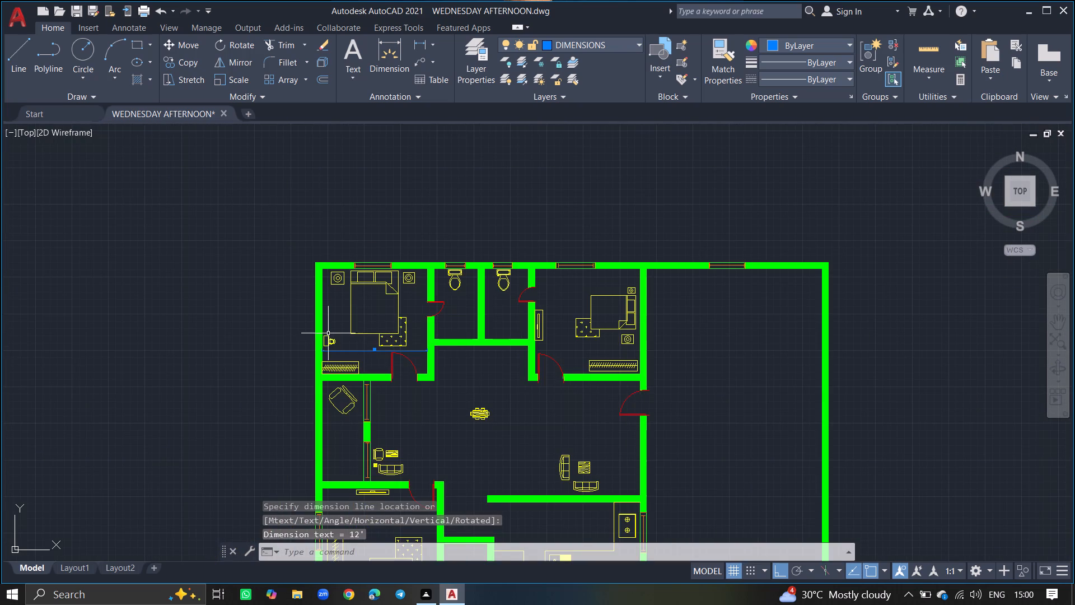
{"action": "type", "text": "DIM"}
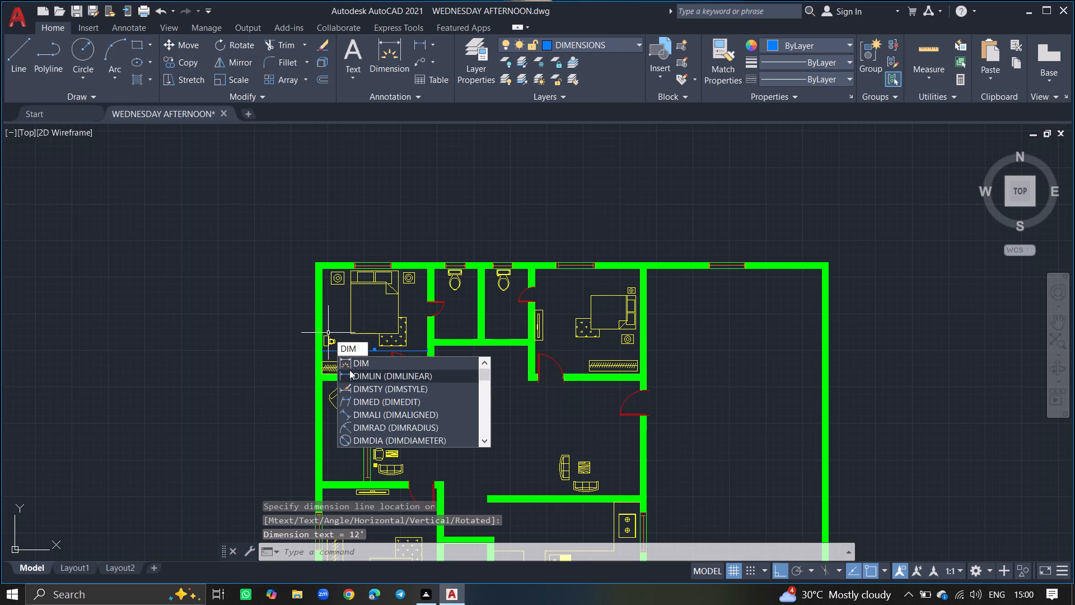
{"action": "left_click_drag", "start_coordinate": [349, 370], "coordinate": [335, 371]}
{"action": "scroll", "coordinate": [335, 371], "scroll_direction": "up", "scroll_amount": 6, "text": "ctrl"}
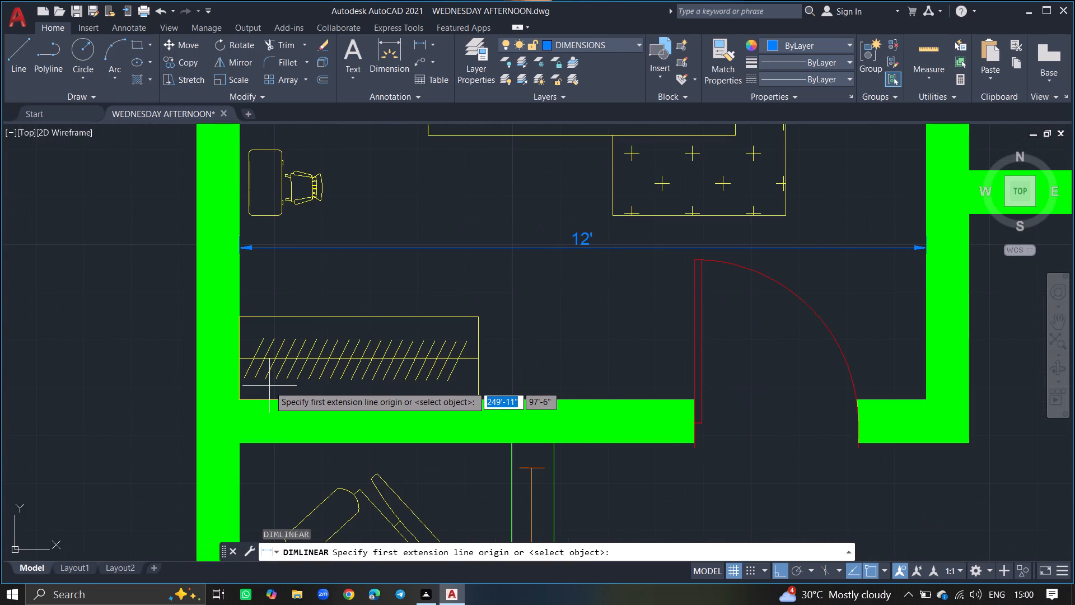
{"action": "left_click", "coordinate": [269, 401]}
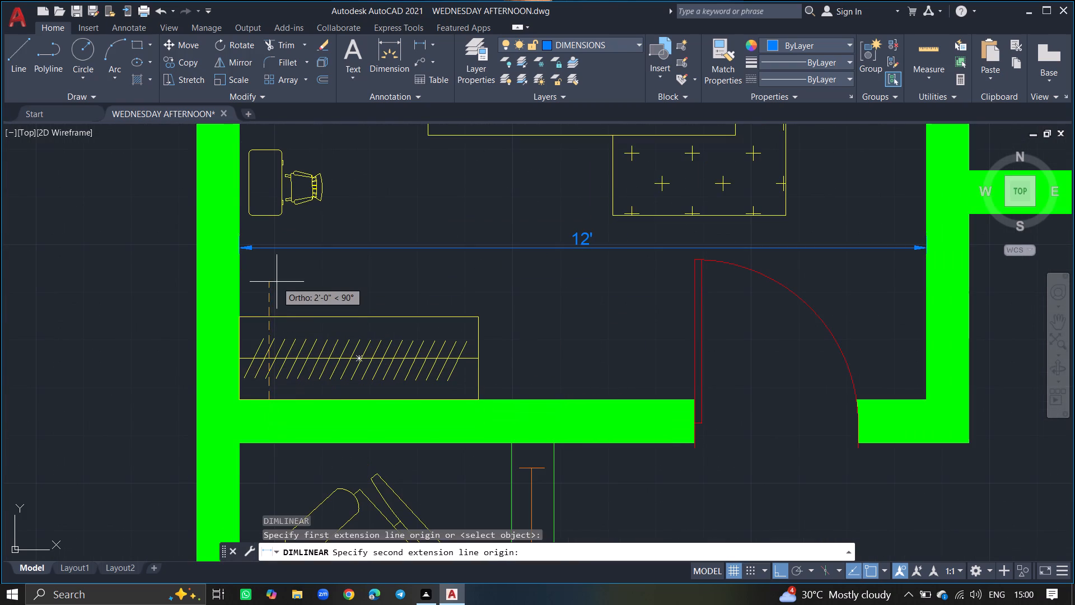
{"action": "scroll", "coordinate": [277, 282], "scroll_direction": "down", "scroll_amount": 3, "text": "ctrl"}
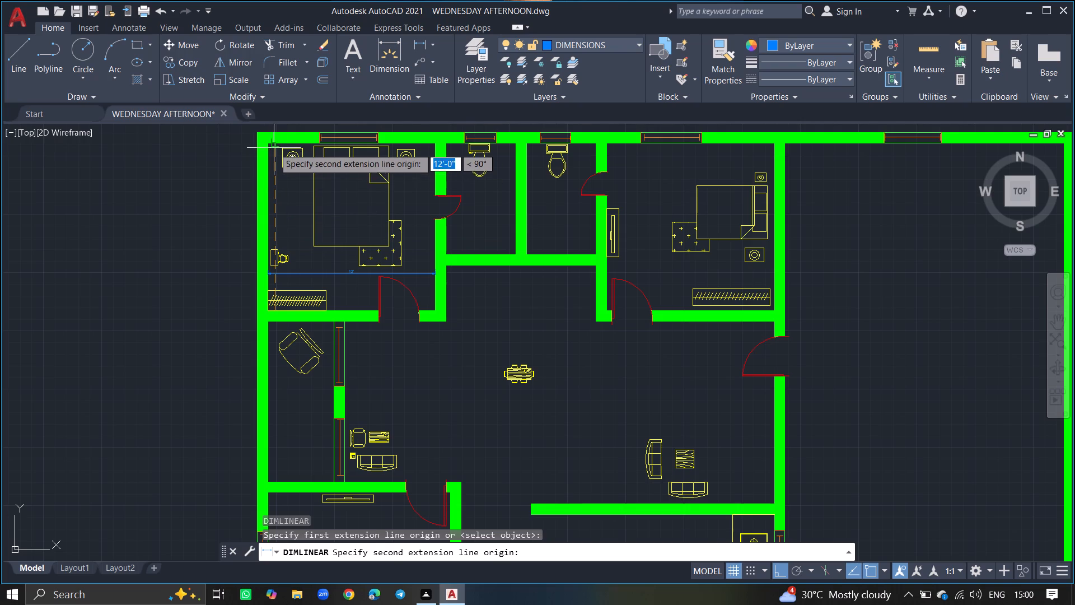
{"action": "left_click", "coordinate": [274, 146]}
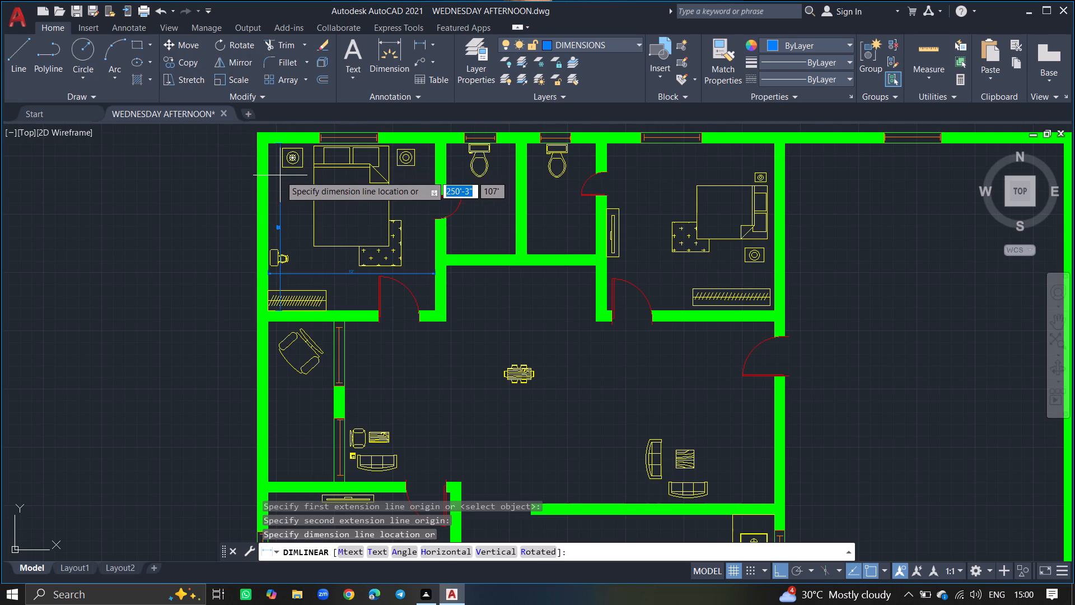
{"action": "left_click", "coordinate": [280, 175]}
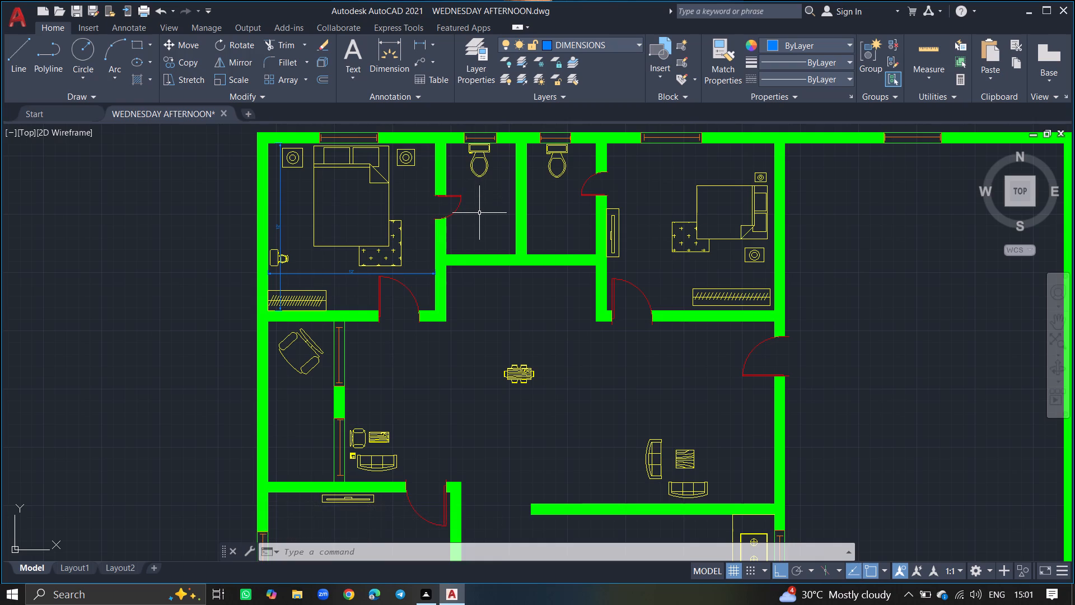
Add a horizontal linear dimension across the toilet room adjoining the upper-left bedroom, between its inner wall faces just below the toilet.
{"action": "type", "text": "DIM"}
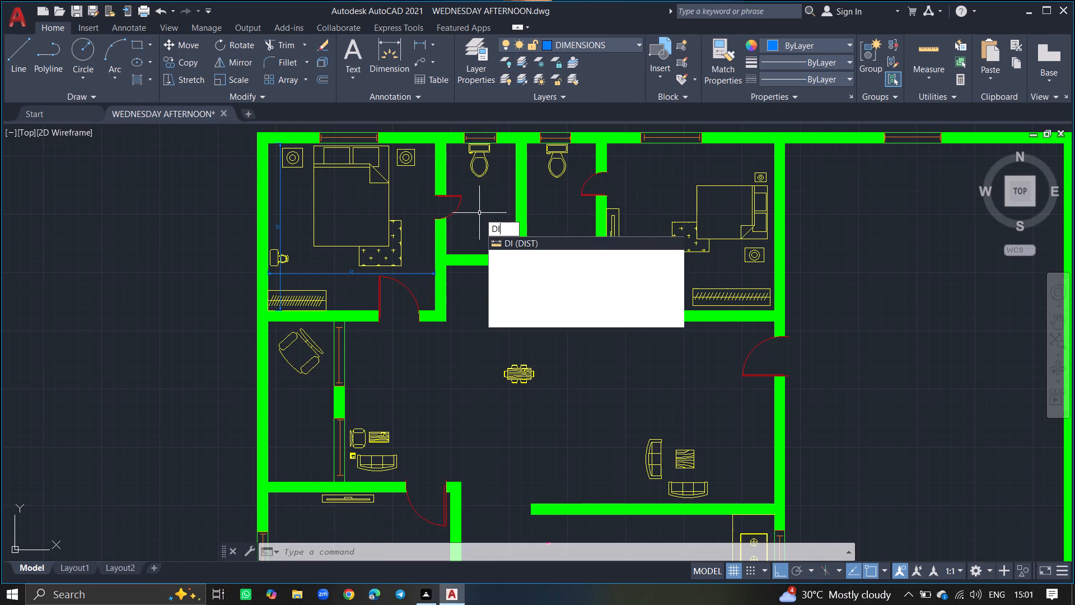
{"action": "left_click_drag", "start_coordinate": [526, 255], "coordinate": [505, 228]}
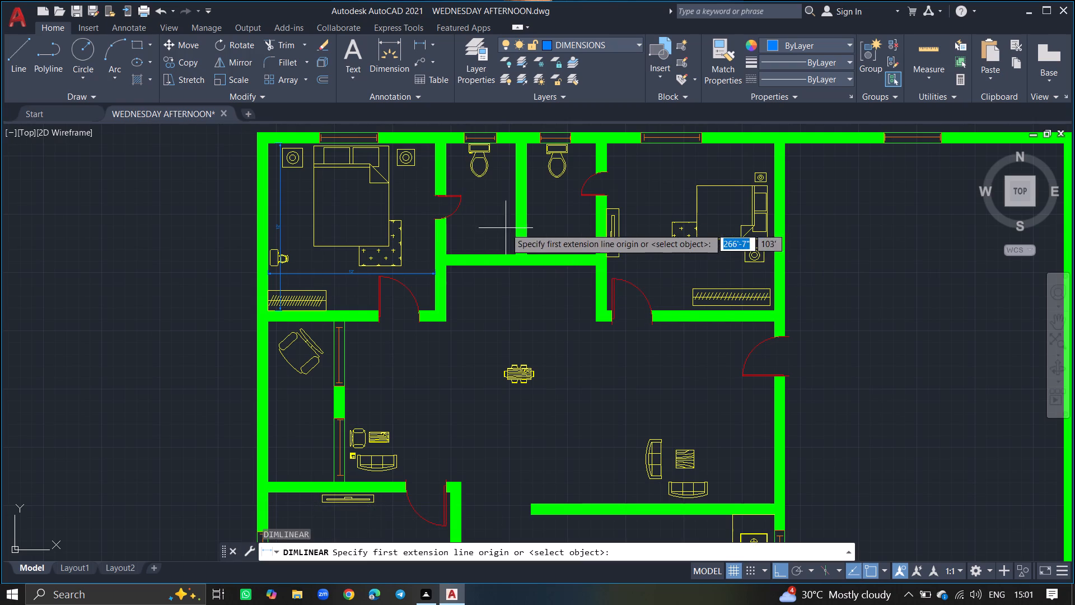
{"action": "left_click_drag", "start_coordinate": [505, 228], "coordinate": [477, 194]}
{"action": "scroll", "coordinate": [477, 194], "scroll_direction": "up", "scroll_amount": 2, "text": "ctrl"}
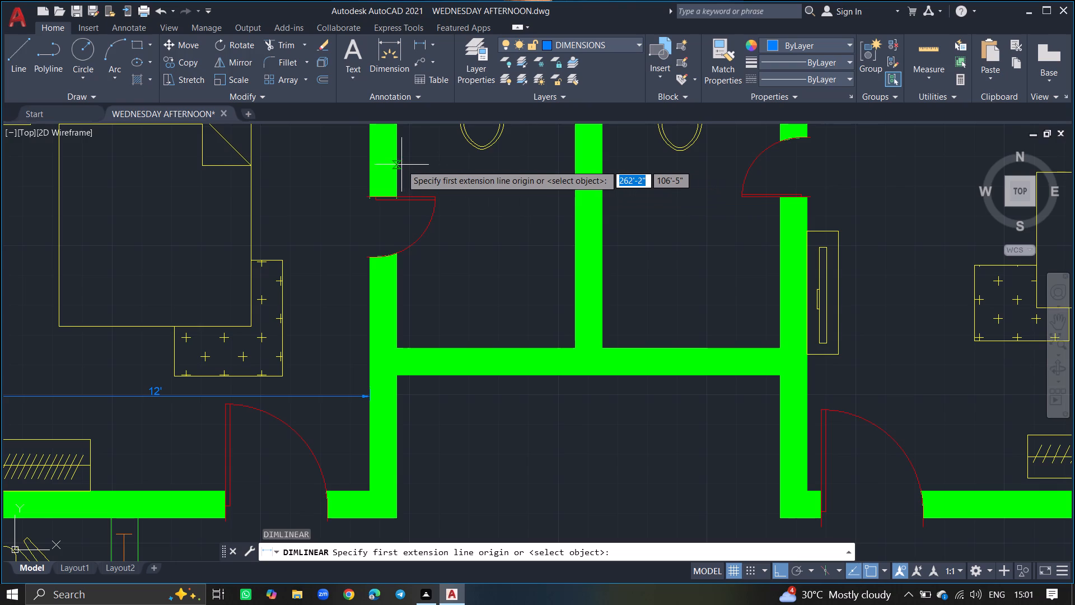
{"action": "left_click_drag", "start_coordinate": [399, 165], "coordinate": [555, 157]}
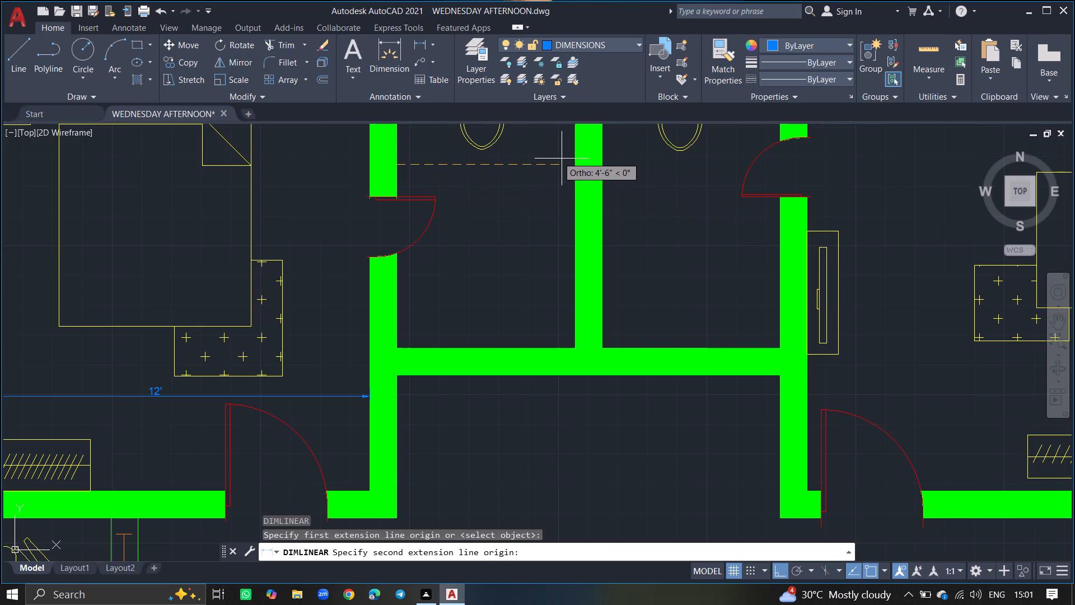
{"action": "left_click", "coordinate": [570, 164]}
{"action": "left_click", "coordinate": [565, 164]}
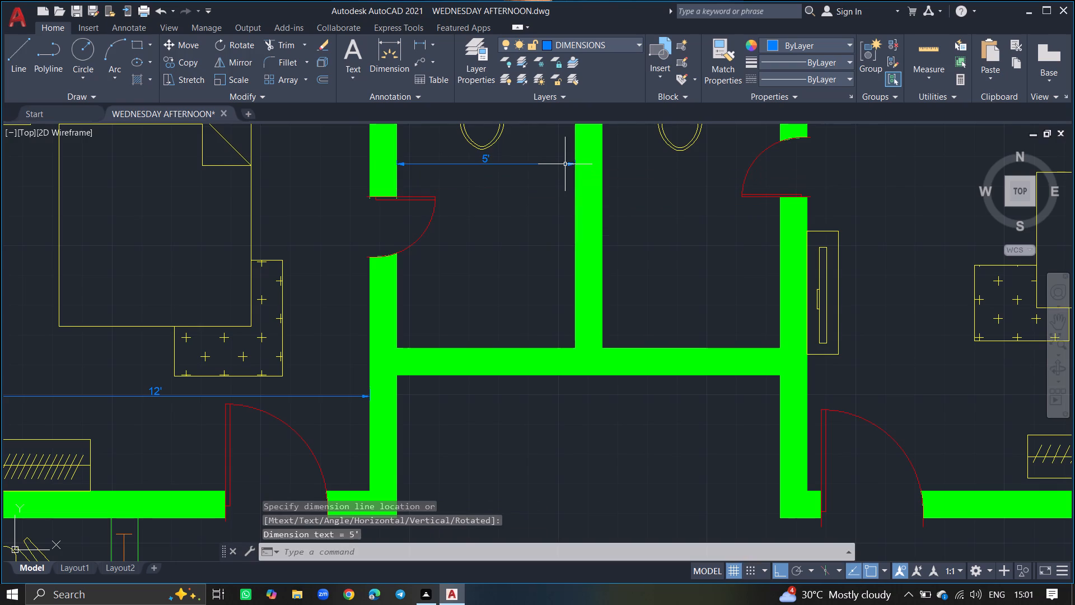
Add a vertical linear dimension from the top to the bottom inner wall face of the same toilet room, beside its right wall.
{"action": "type", "text": "DIML"}
{"action": "left_click_drag", "start_coordinate": [576, 233], "coordinate": [527, 241]}
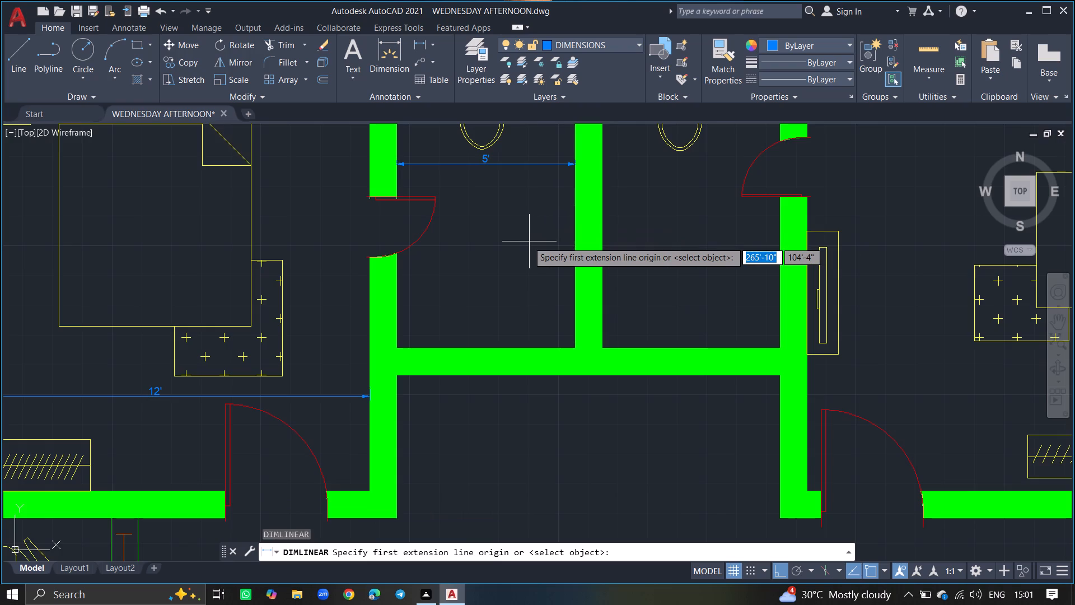
{"action": "left_click_drag", "start_coordinate": [527, 241], "coordinate": [527, 241]}
{"action": "scroll", "coordinate": [527, 241], "scroll_direction": "down", "scroll_amount": 3, "text": "ctrl"}
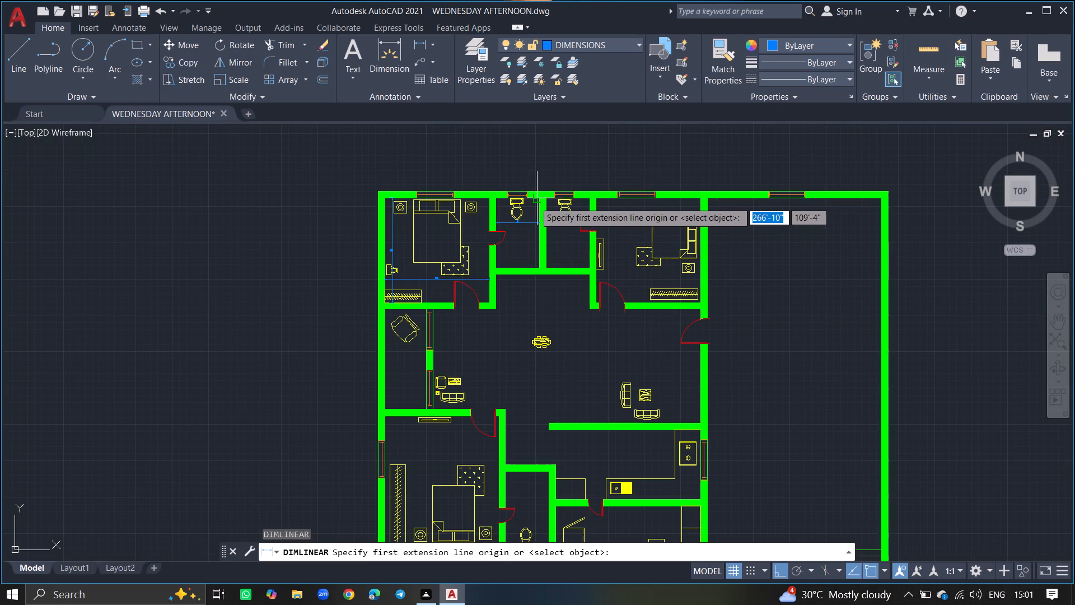
{"action": "left_click_drag", "start_coordinate": [535, 201], "coordinate": [535, 275]}
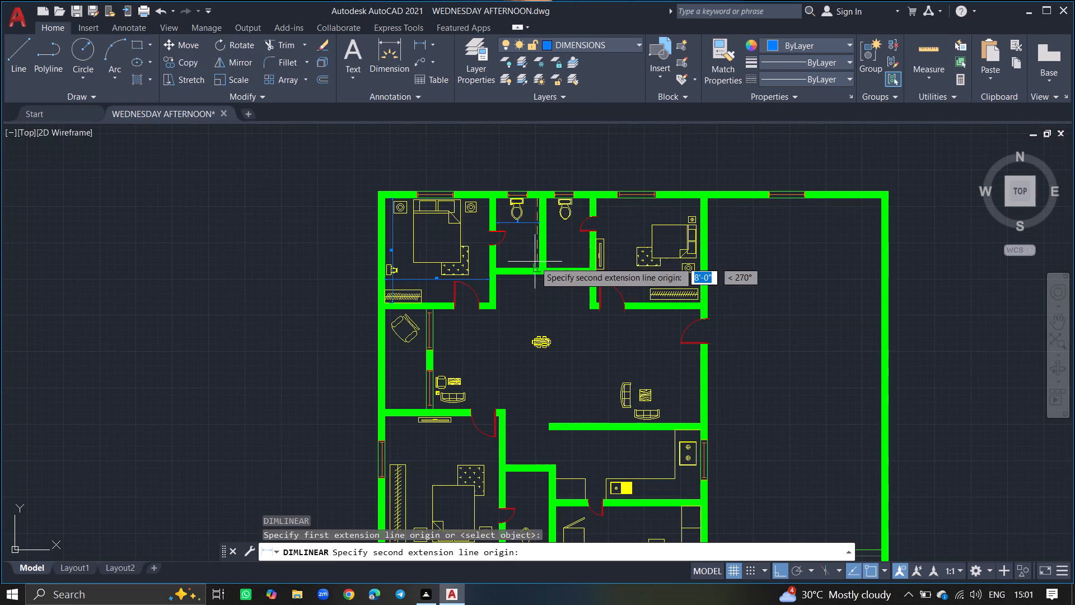
{"action": "scroll", "coordinate": [535, 262], "scroll_direction": "up", "scroll_amount": 4, "text": "ctrl"}
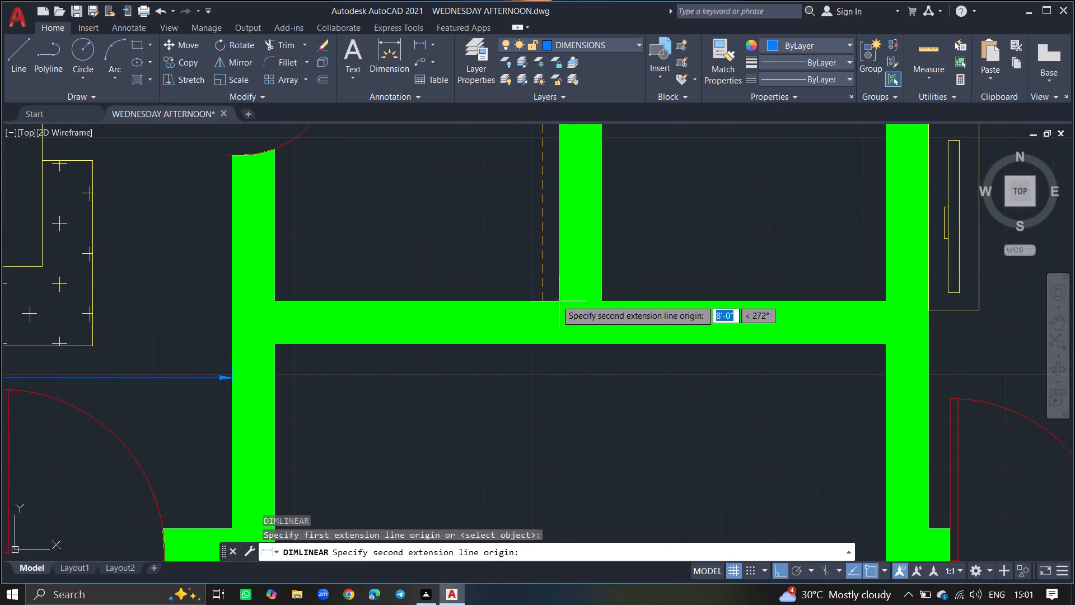
{"action": "left_click_drag", "start_coordinate": [557, 301], "coordinate": [533, 256]}
{"action": "left_click", "coordinate": [533, 256]}
Add a vertical linear dimension between the top and bottom inner wall faces of the second toilet room, beside its left wall.
{"action": "scroll", "coordinate": [533, 256], "scroll_direction": "down", "scroll_amount": 3, "text": "ctrl"}
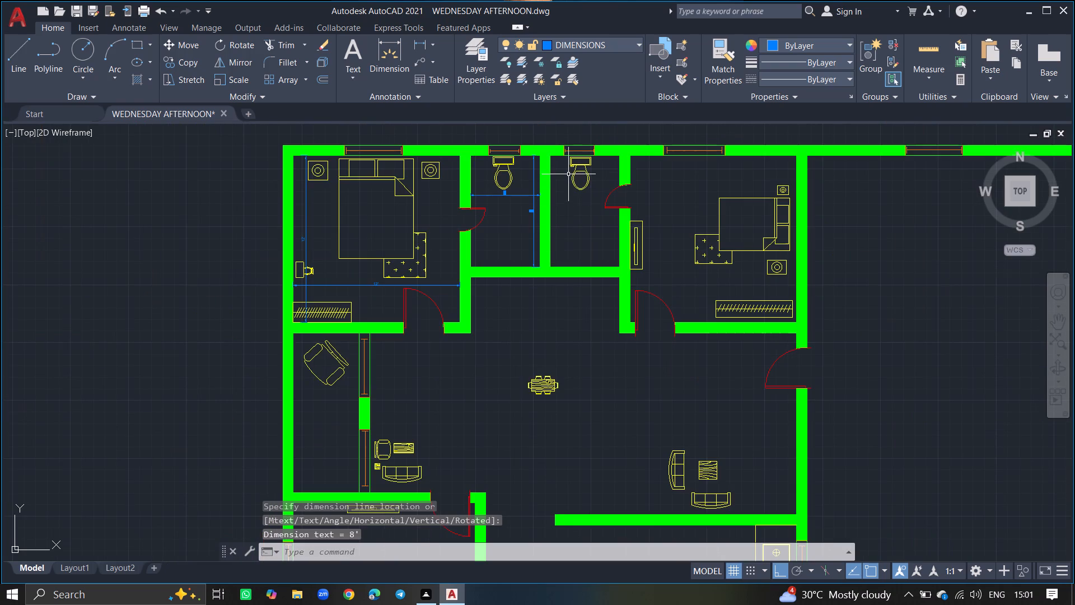
{"action": "scroll", "coordinate": [568, 174], "scroll_direction": "up", "scroll_amount": 3, "text": "ctrl"}
{"action": "type", "text": "DIML"}
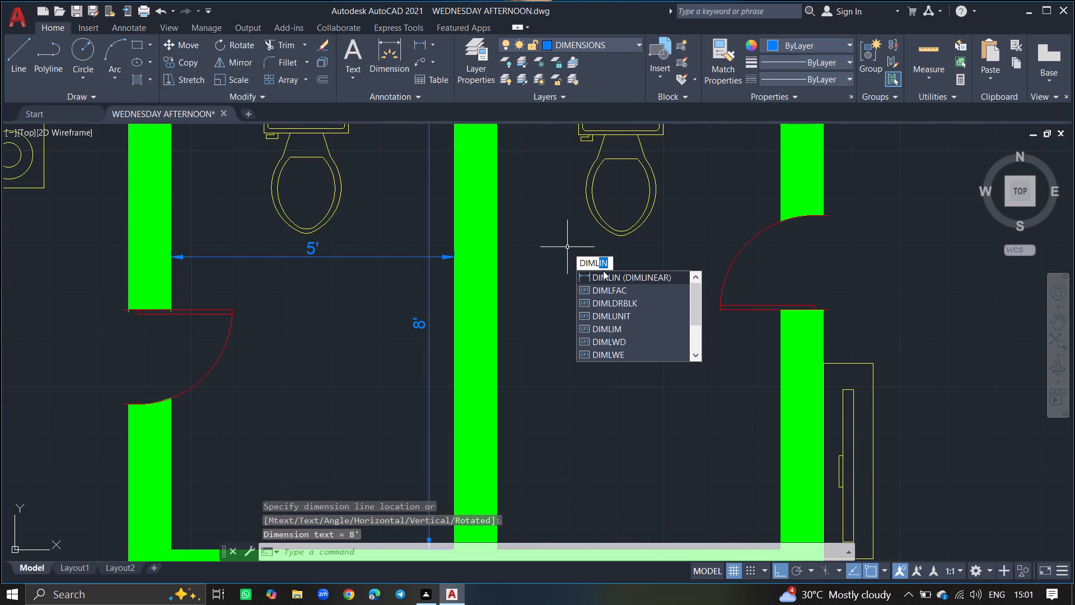
{"action": "left_click", "coordinate": [603, 271]}
{"action": "left_click_drag", "start_coordinate": [603, 275], "coordinate": [576, 258]}
{"action": "scroll", "coordinate": [576, 258], "scroll_direction": "down", "scroll_amount": 3, "text": "ctrl"}
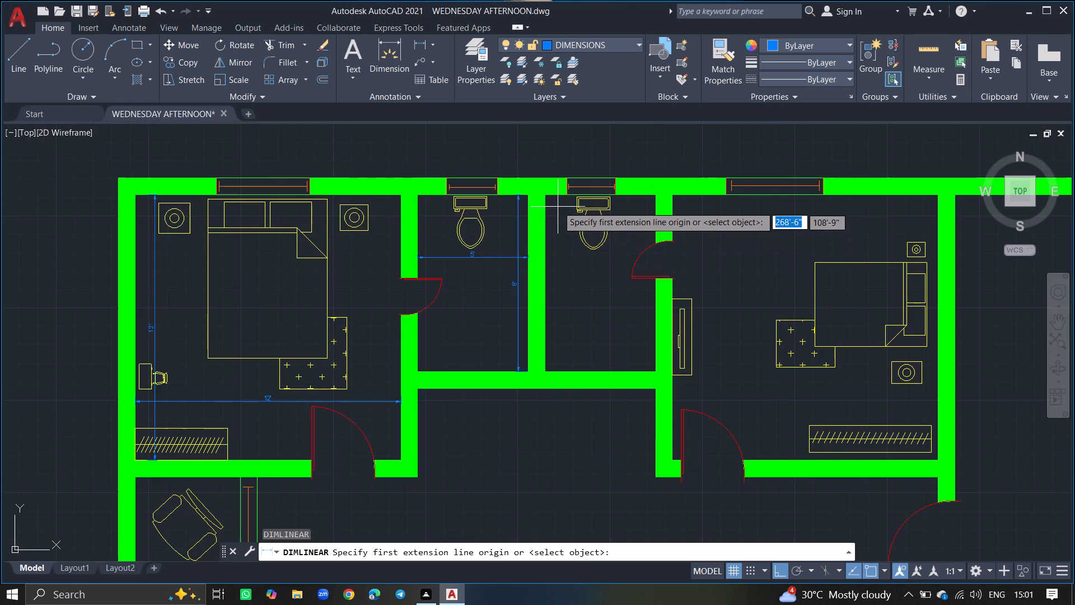
{"action": "left_click_drag", "start_coordinate": [557, 196], "coordinate": [556, 297]}
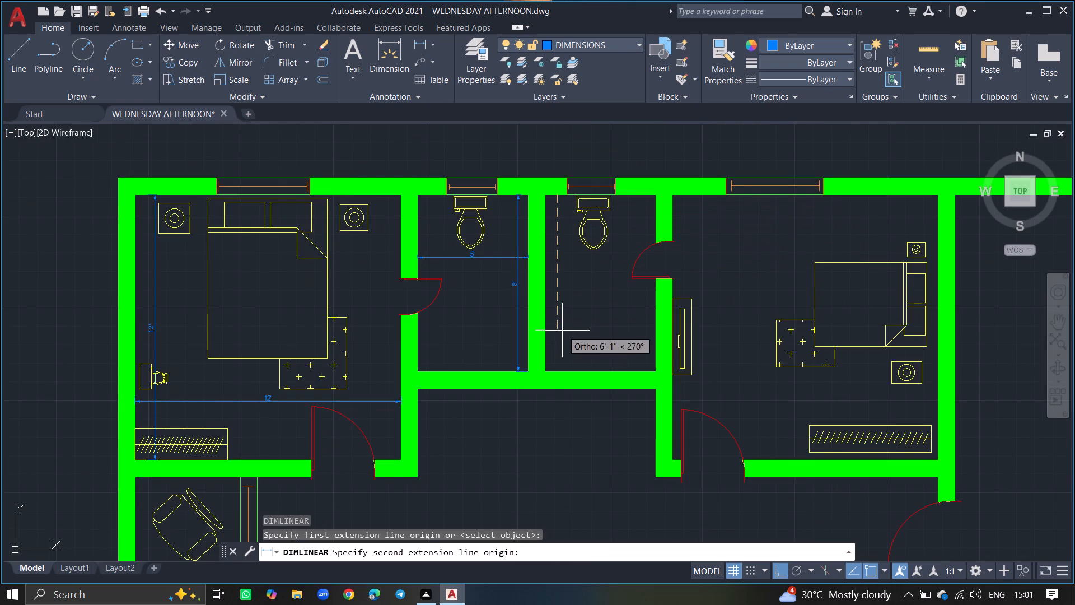
{"action": "left_click", "coordinate": [557, 371]}
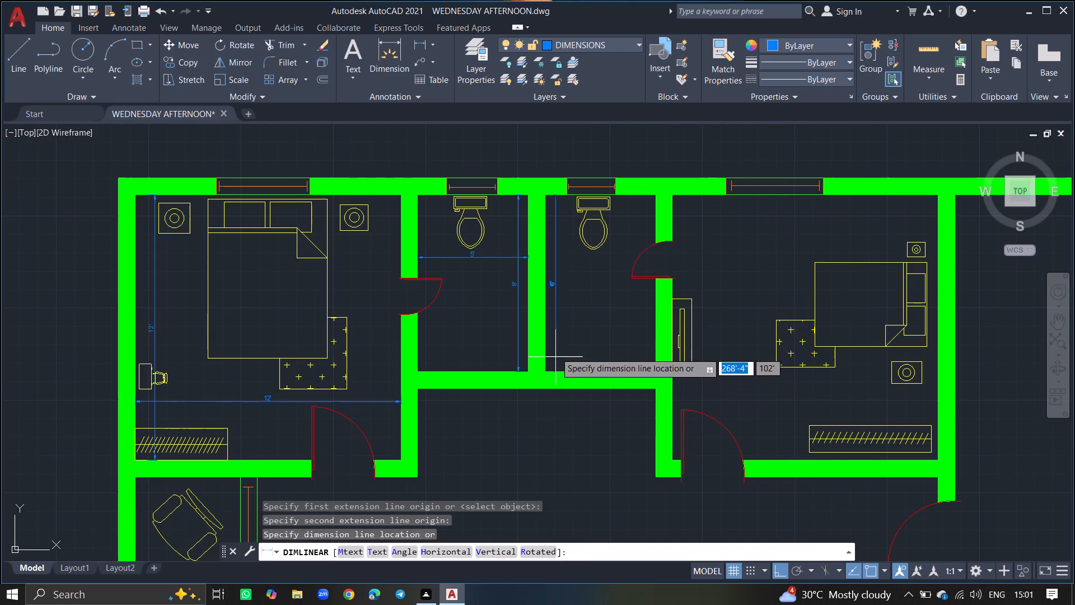
{"action": "left_click", "coordinate": [554, 347]}
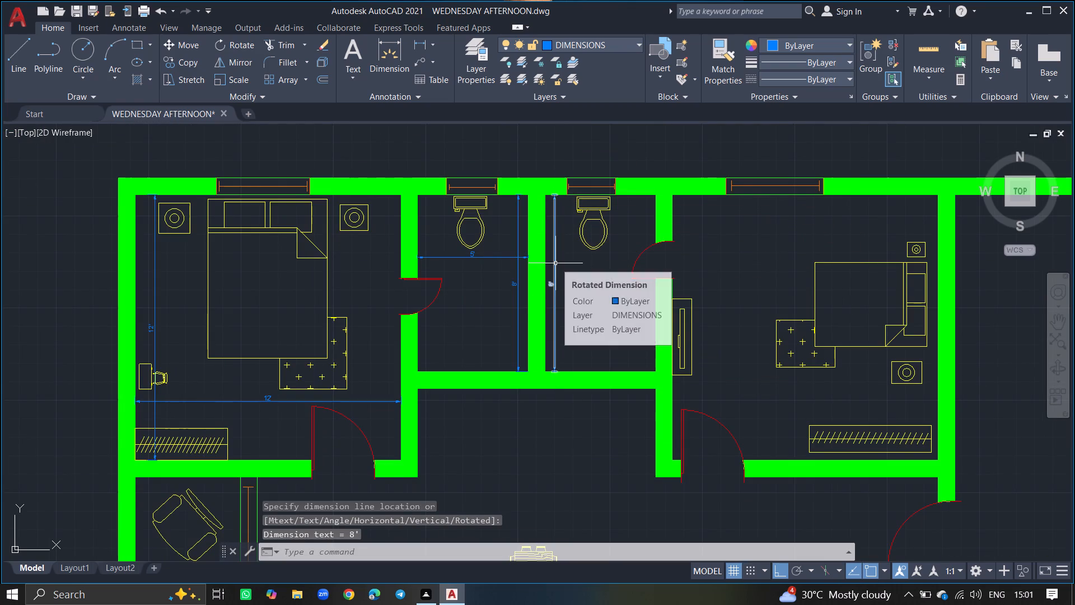
Add a horizontal linear dimension across the second toilet room between its inner wall faces, crossing the toilet just above the door.
{"action": "scroll", "coordinate": [555, 263], "scroll_direction": "up", "scroll_amount": 4, "text": "ctrl"}
{"action": "type", "text": "DIML"}
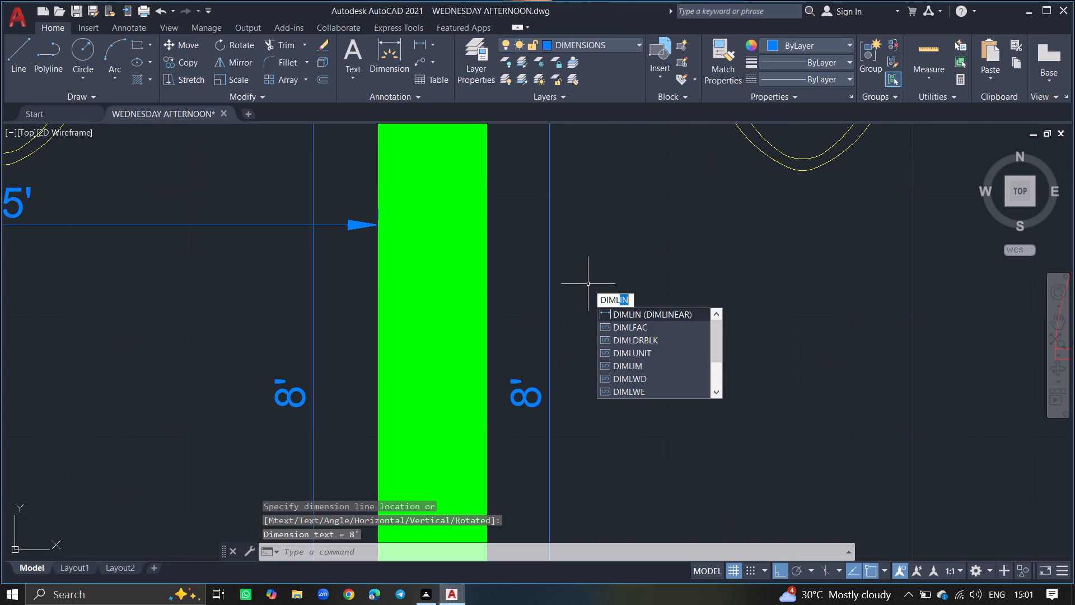
{"action": "left_click", "coordinate": [628, 311]}
{"action": "scroll", "coordinate": [615, 272], "scroll_direction": "down", "scroll_amount": 2, "text": "ctrl"}
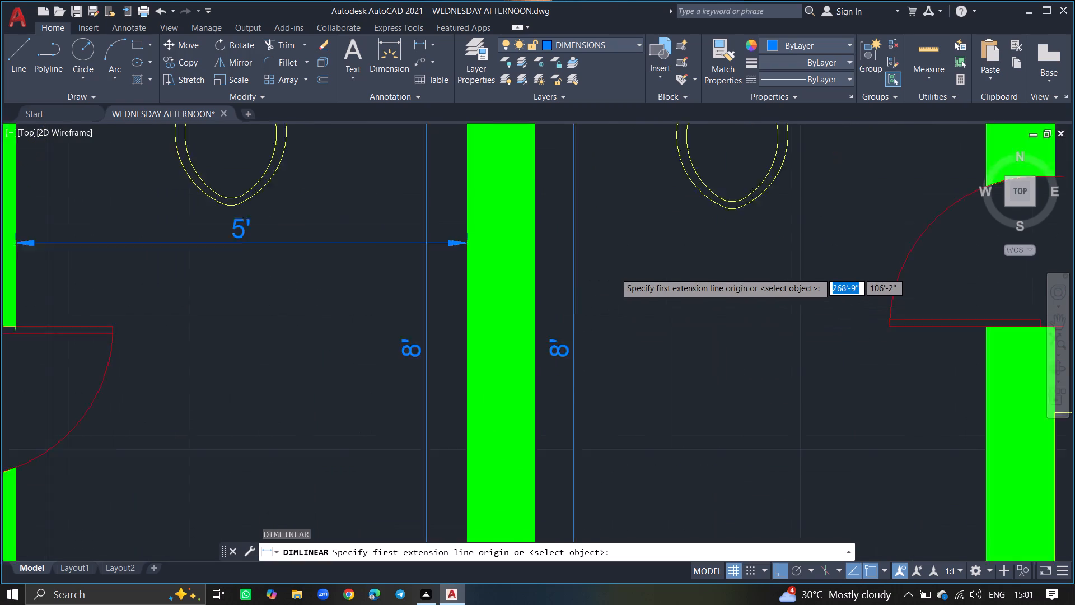
{"action": "scroll", "coordinate": [615, 249], "scroll_direction": "down", "scroll_amount": 3, "text": "ctrl"}
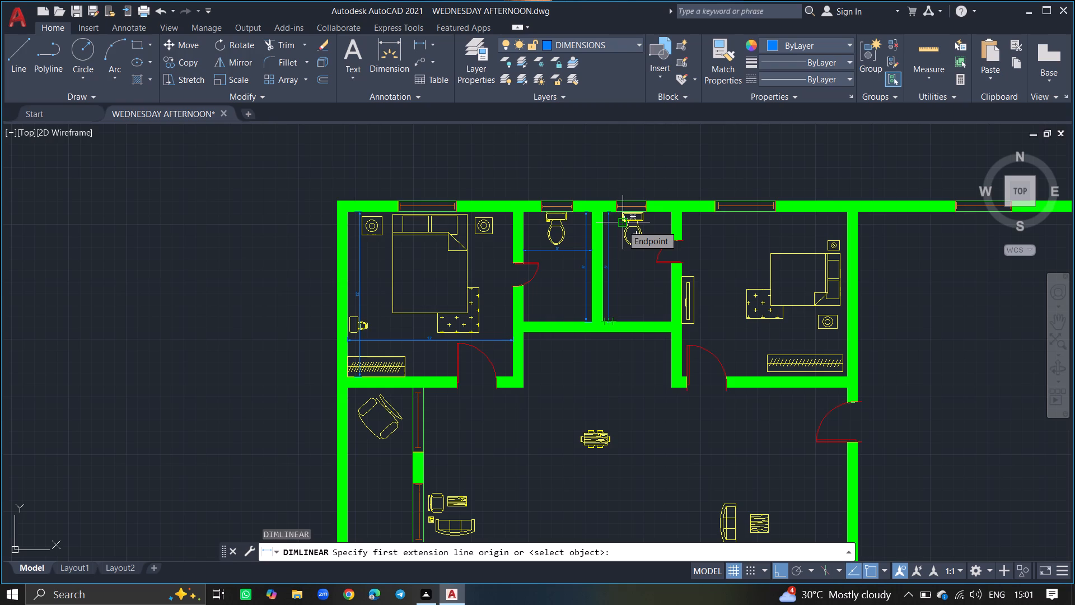
{"action": "scroll", "coordinate": [622, 225], "scroll_direction": "up", "scroll_amount": 4, "text": "ctrl"}
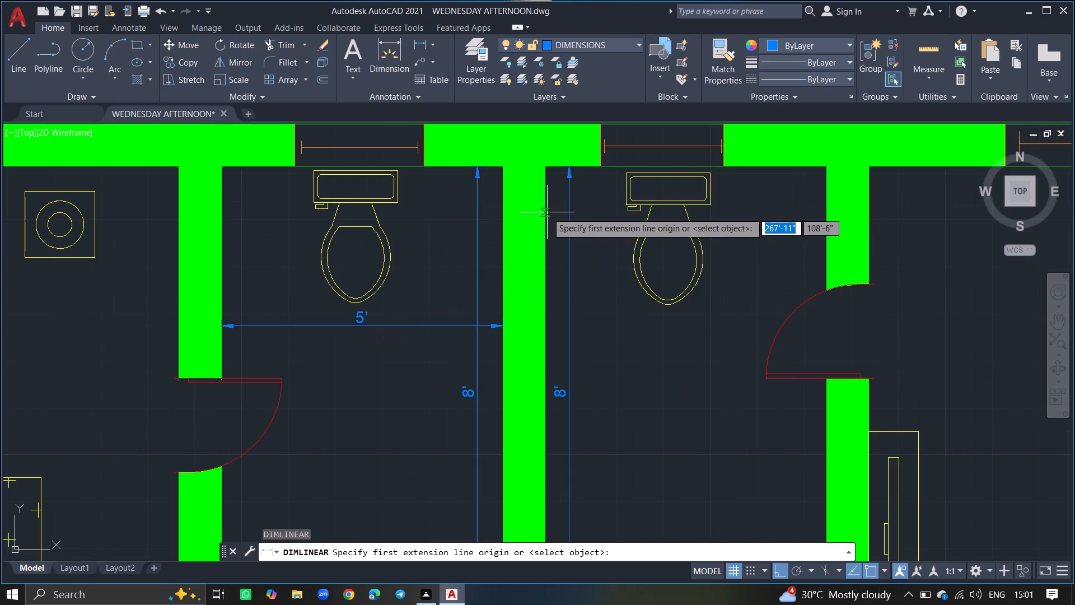
{"action": "left_click_drag", "start_coordinate": [544, 213], "coordinate": [695, 215]}
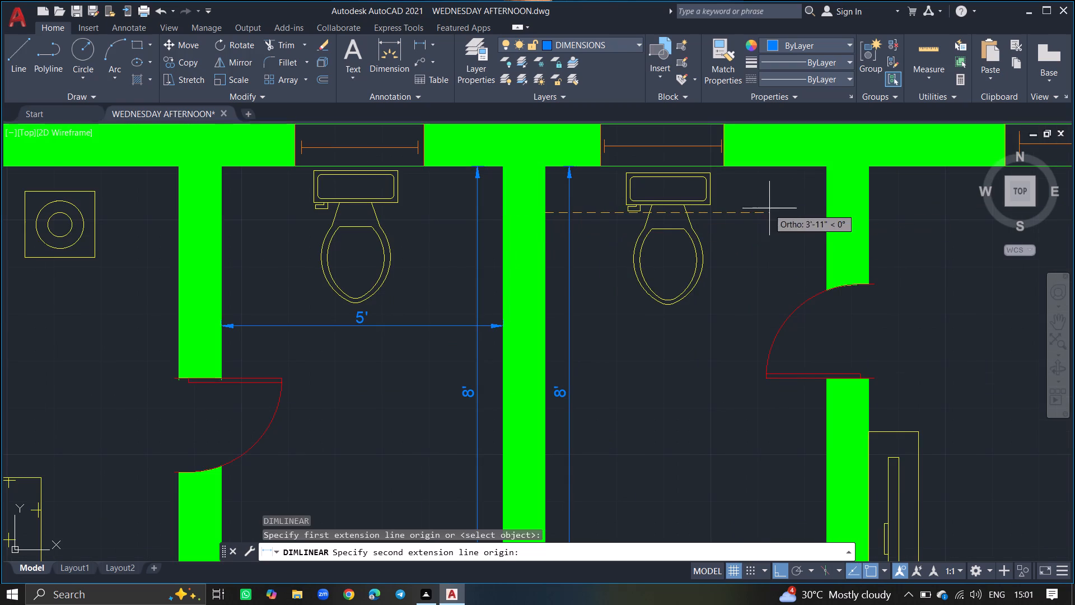
{"action": "left_click_drag", "start_coordinate": [826, 213], "coordinate": [774, 283]}
{"action": "left_click_drag", "start_coordinate": [774, 283], "coordinate": [774, 258]}
Add a horizontal linear dimension across the upper-right bedroom between its inner wall faces, just below the top window wall.
{"action": "scroll", "coordinate": [774, 258], "scroll_direction": "down", "scroll_amount": 3, "text": "ctrl"}
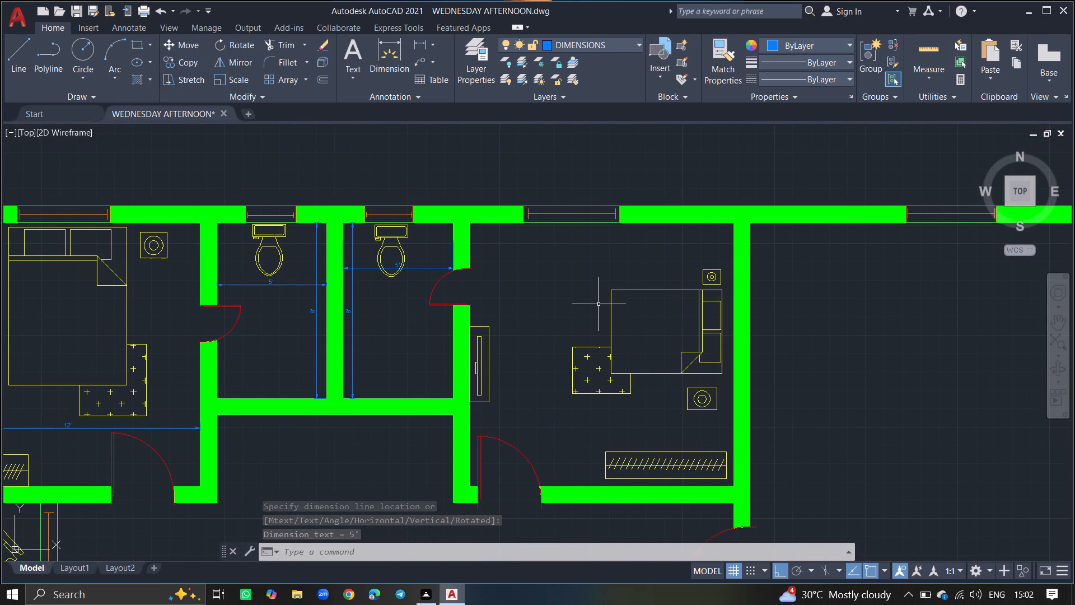
{"action": "type", "text": "DIML"}
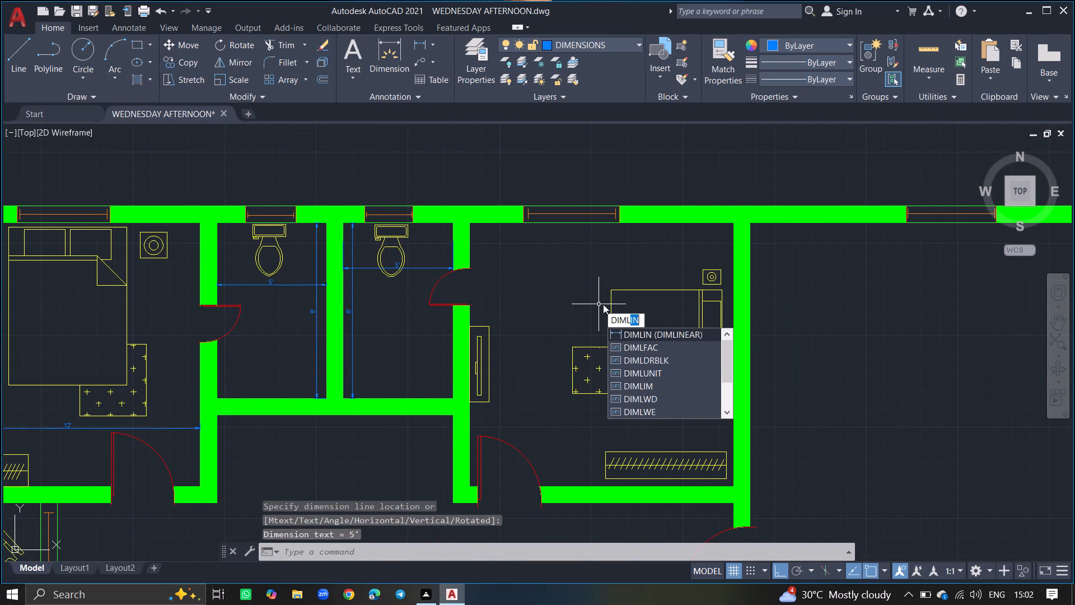
{"action": "left_click", "coordinate": [643, 333]}
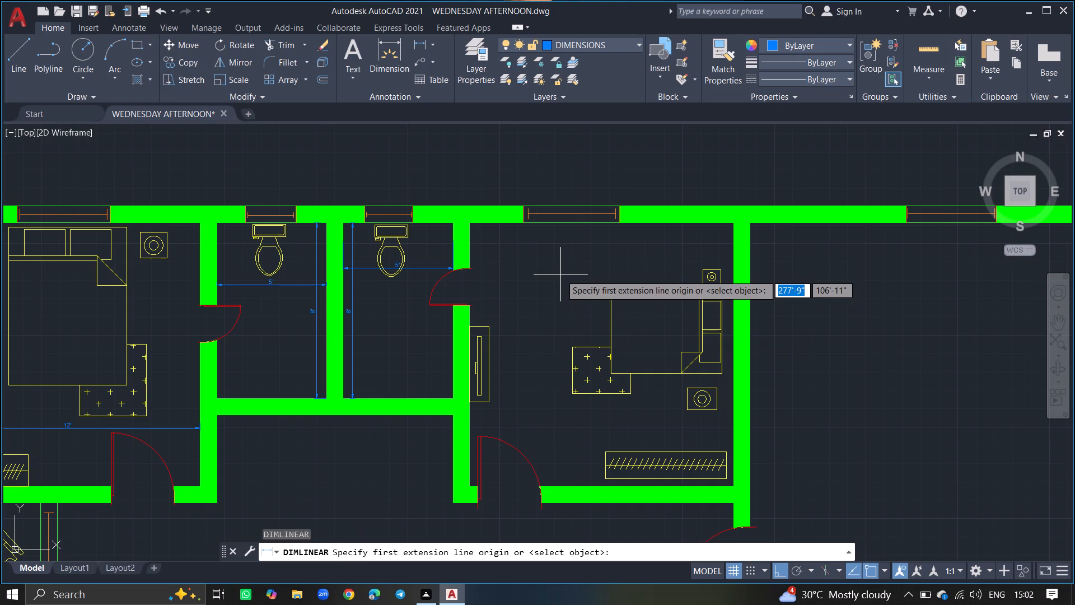
{"action": "left_click_drag", "start_coordinate": [471, 241], "coordinate": [586, 234]}
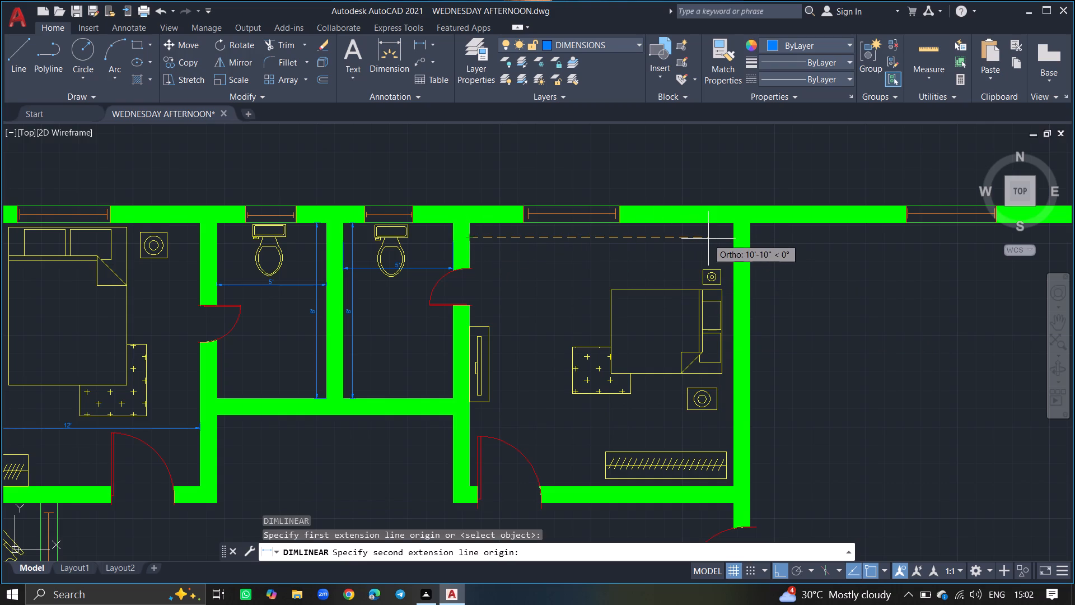
{"action": "left_click_drag", "start_coordinate": [732, 239], "coordinate": [707, 245]}
{"action": "left_click", "coordinate": [707, 245]}
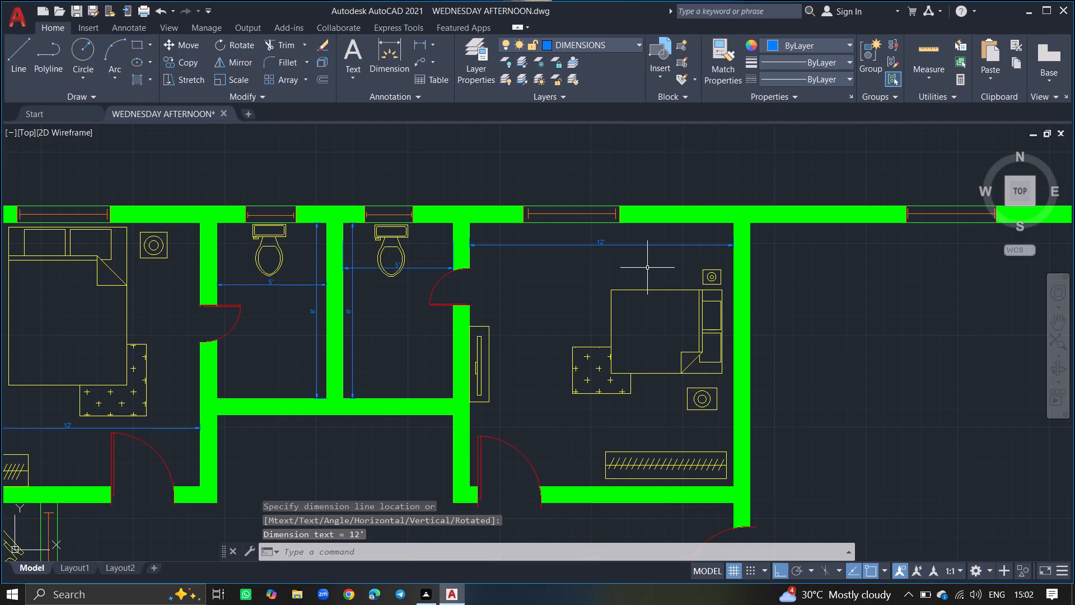
Add a vertical linear dimension from the top to the bottom inner wall face of the upper-right bedroom, passing through the bed.
{"action": "type", "text": "DIML"}
{"action": "left_click", "coordinate": [687, 297]}
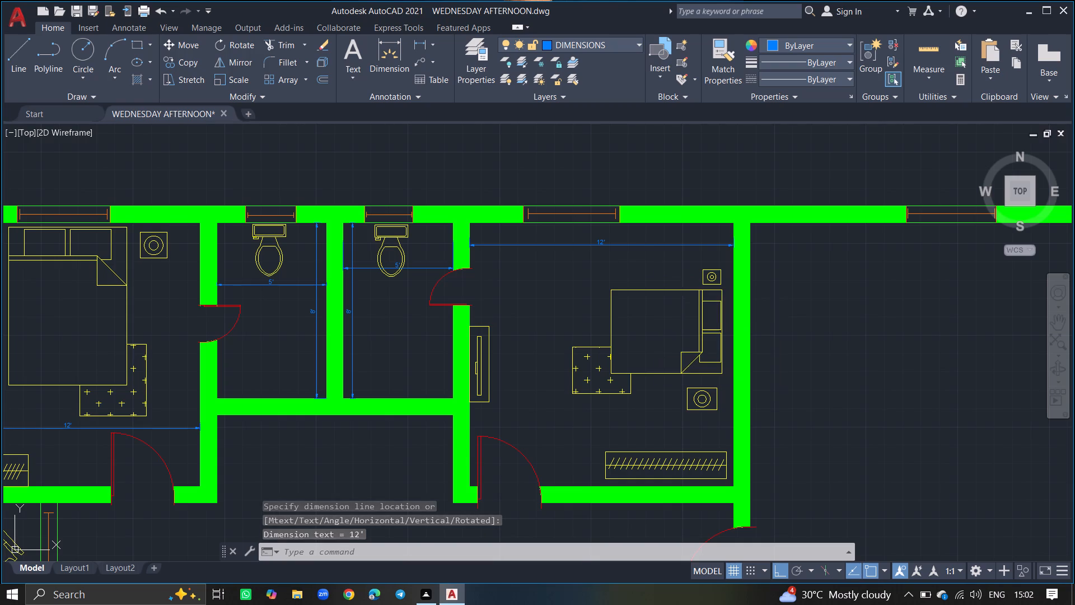
{"action": "left_click_drag", "start_coordinate": [659, 226], "coordinate": [665, 374]}
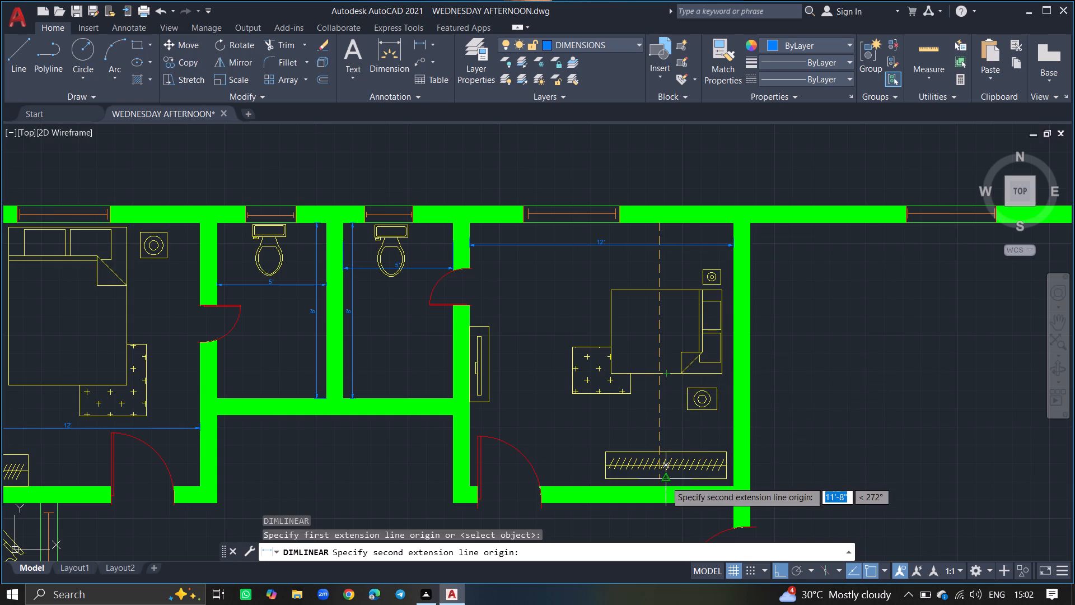
{"action": "left_click", "coordinate": [660, 486]}
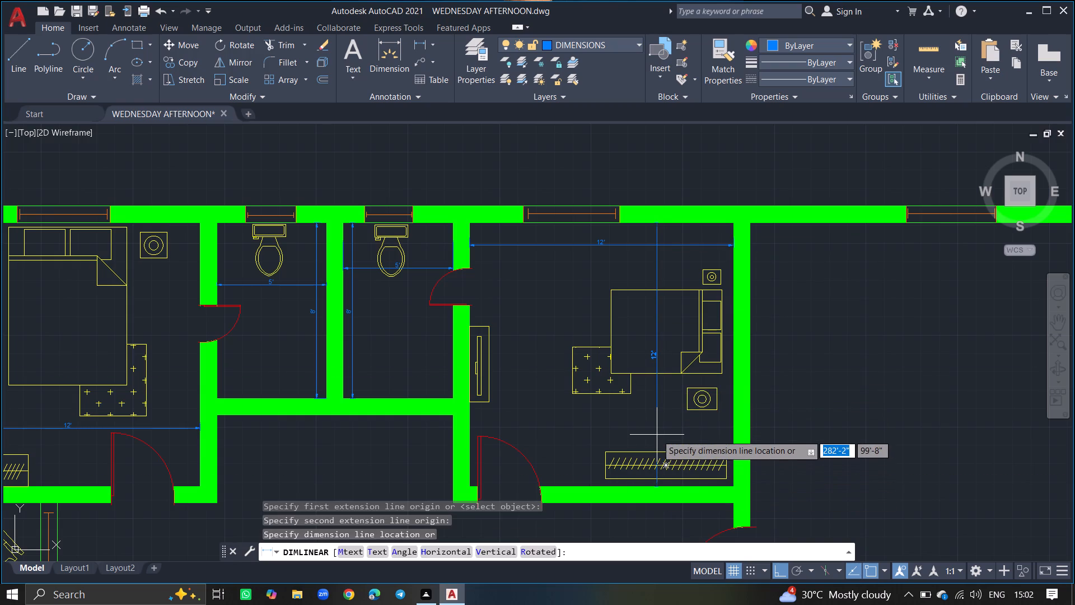
{"action": "left_click", "coordinate": [657, 435]}
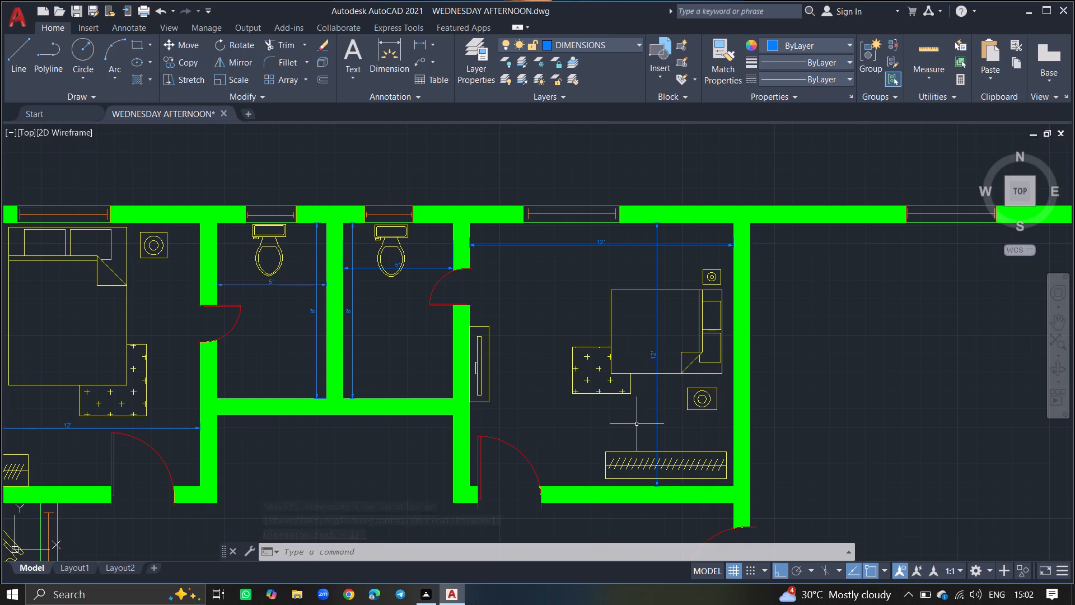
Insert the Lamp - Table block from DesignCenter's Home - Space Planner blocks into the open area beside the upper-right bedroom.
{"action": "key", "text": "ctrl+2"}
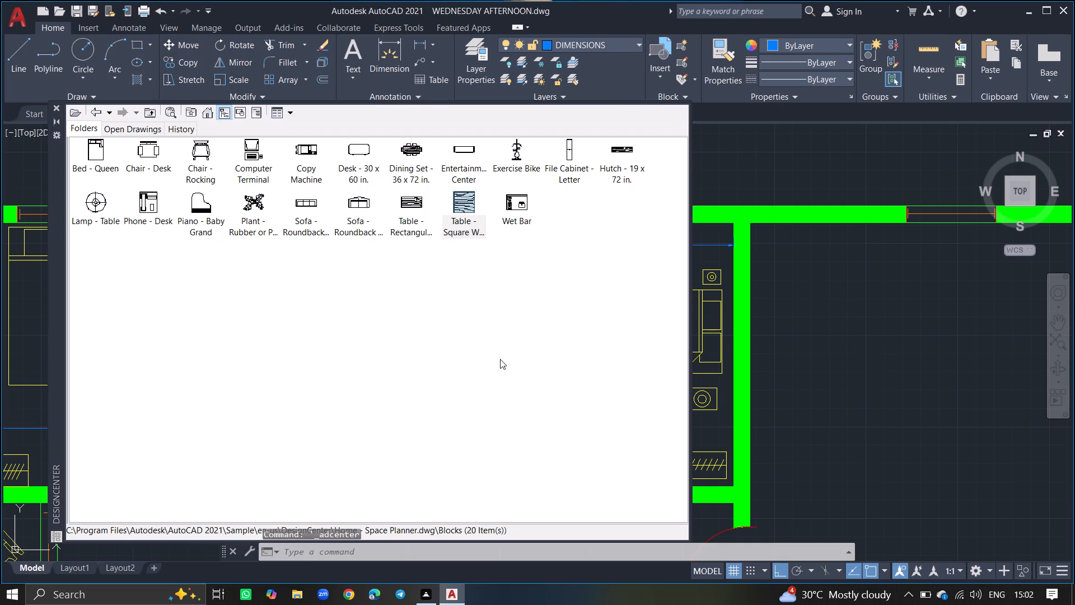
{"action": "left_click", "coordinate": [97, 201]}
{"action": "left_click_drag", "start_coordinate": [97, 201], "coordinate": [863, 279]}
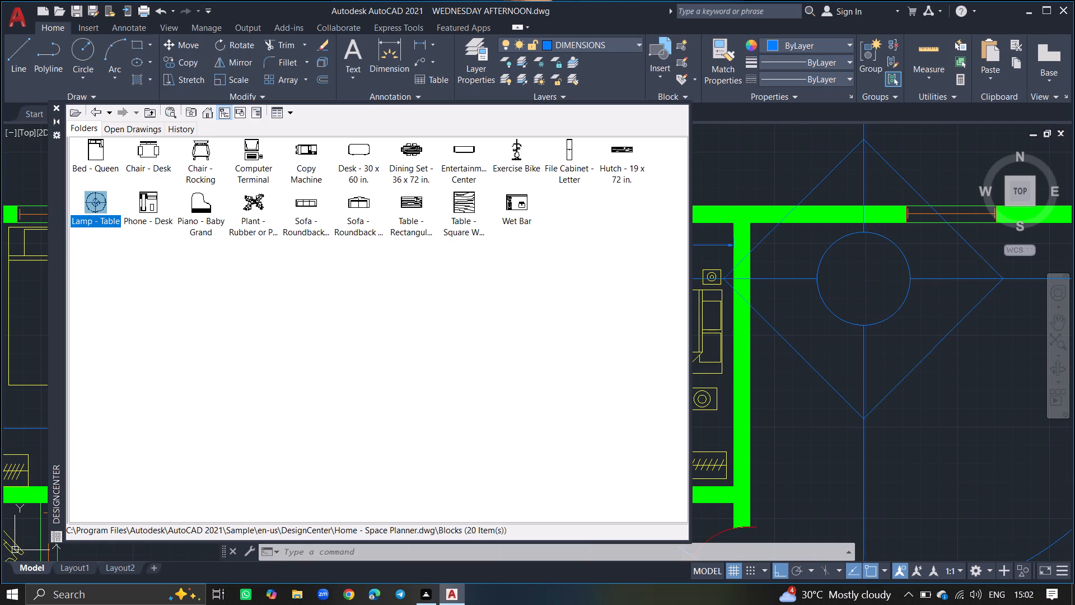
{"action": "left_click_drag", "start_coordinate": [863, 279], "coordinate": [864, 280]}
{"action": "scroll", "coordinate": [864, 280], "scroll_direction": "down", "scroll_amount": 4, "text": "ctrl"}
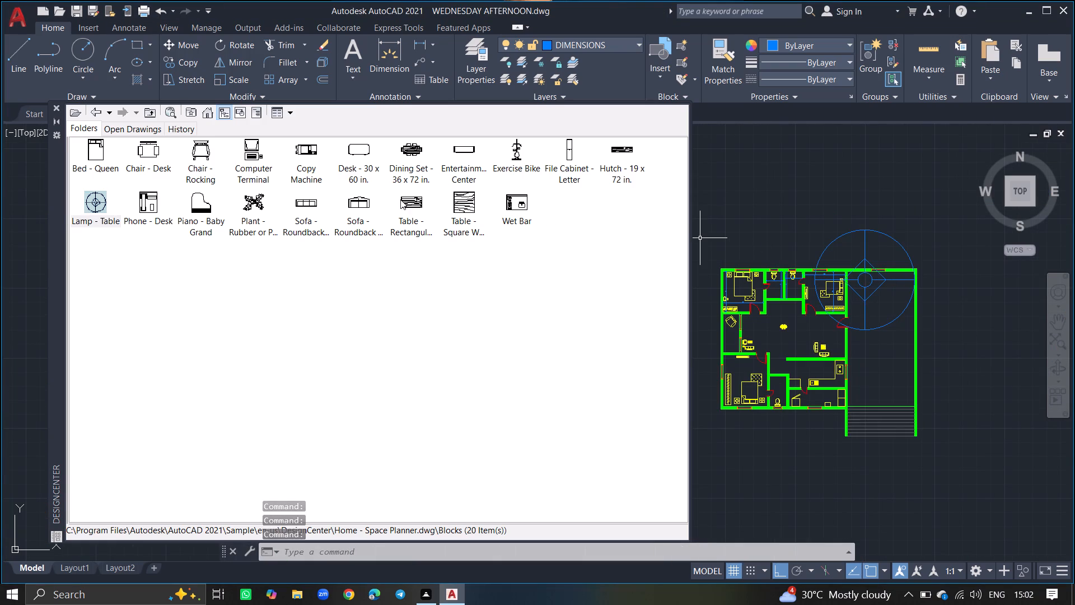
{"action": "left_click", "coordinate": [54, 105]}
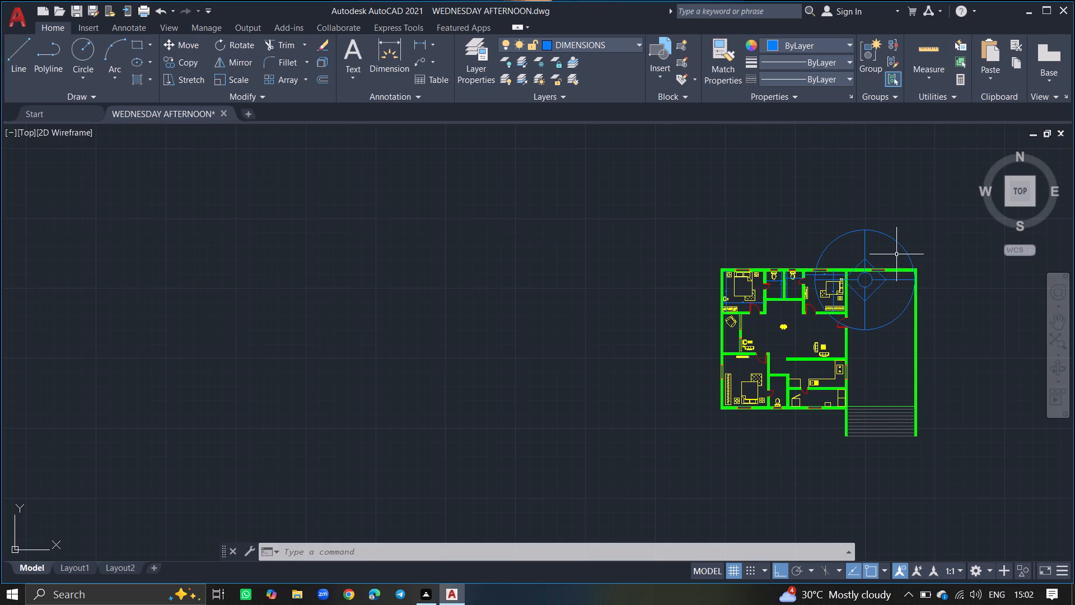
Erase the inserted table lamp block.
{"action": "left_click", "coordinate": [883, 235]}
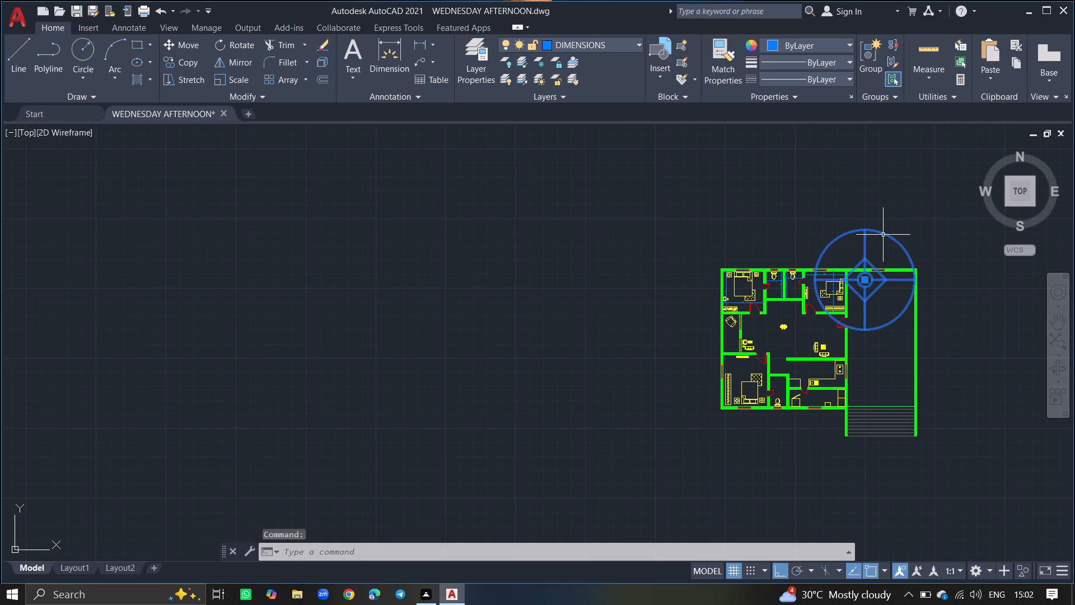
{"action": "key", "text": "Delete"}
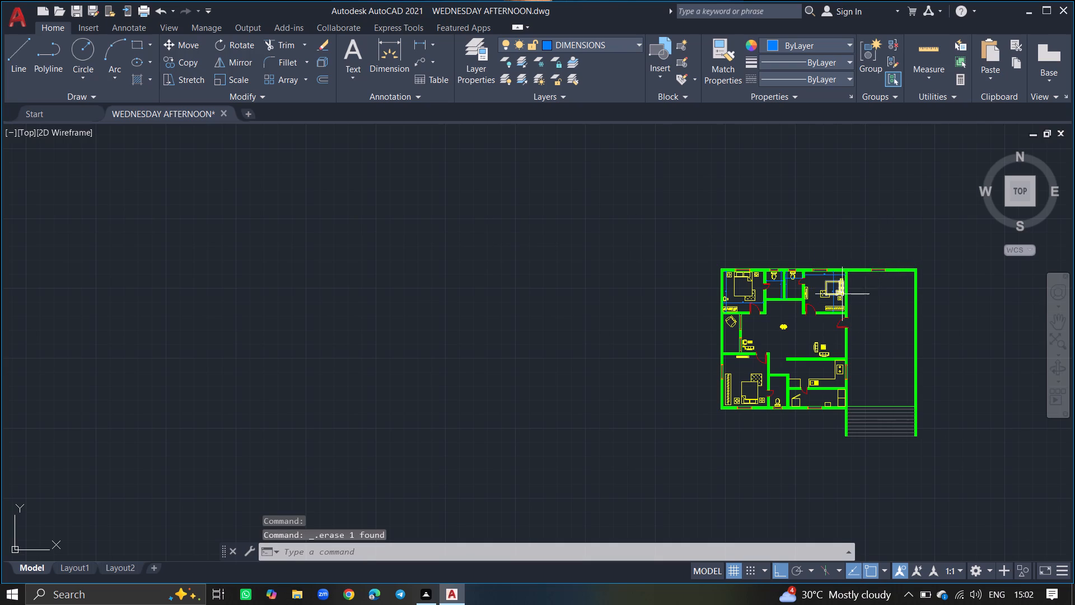
Add a horizontal linear dimension across the narrow armchair room below the upper-left bedroom, between the partition's solid wall section and the outer wall.
{"action": "scroll", "coordinate": [842, 294], "scroll_direction": "up", "scroll_amount": 5, "text": "ctrl"}
{"action": "scroll", "coordinate": [746, 322], "scroll_direction": "down", "scroll_amount": 4, "text": "ctrl"}
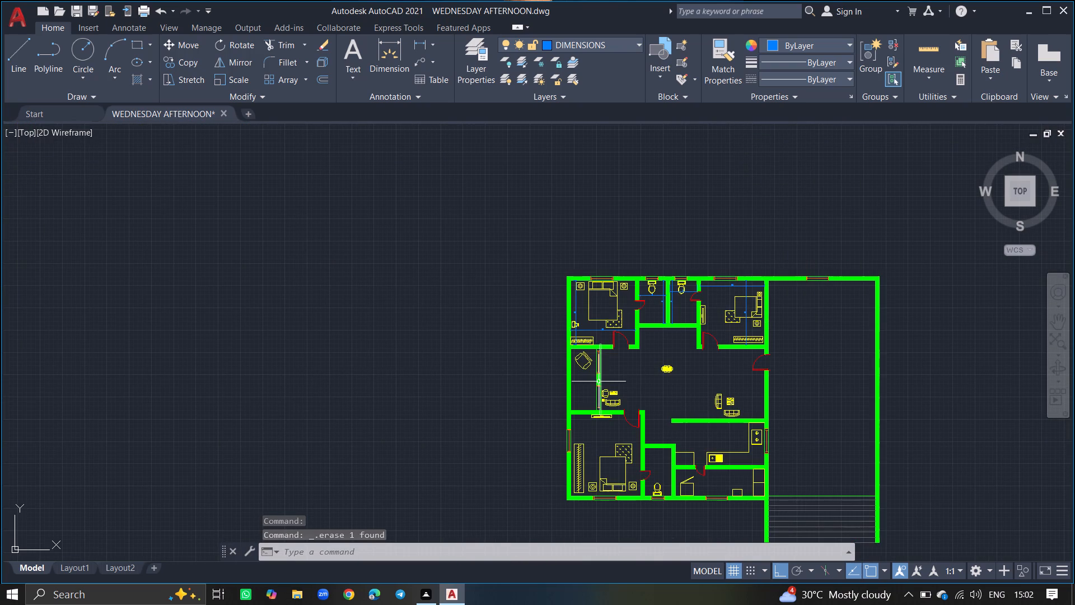
{"action": "scroll", "coordinate": [582, 394], "scroll_direction": "up", "scroll_amount": 4, "text": "ctrl"}
{"action": "key", "text": "d"}
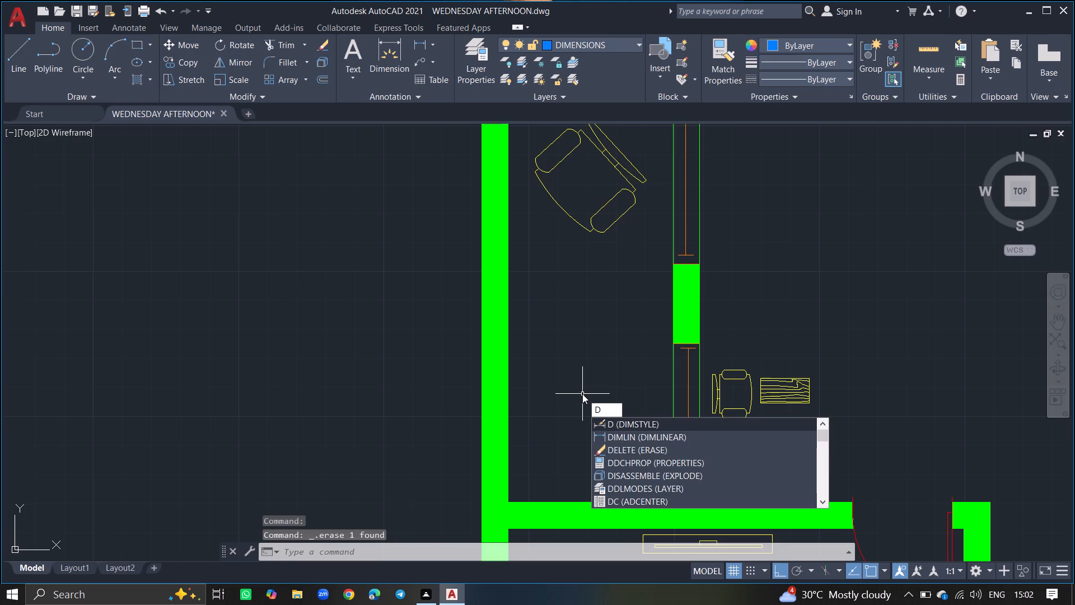
{"action": "type", "text": "IM"}
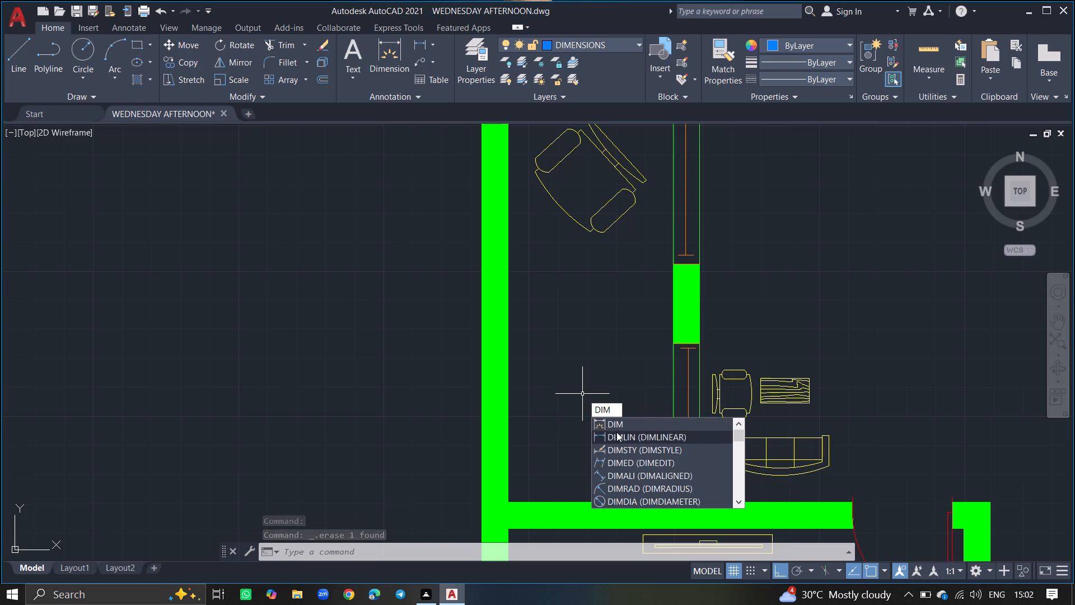
{"action": "left_click", "coordinate": [616, 432]}
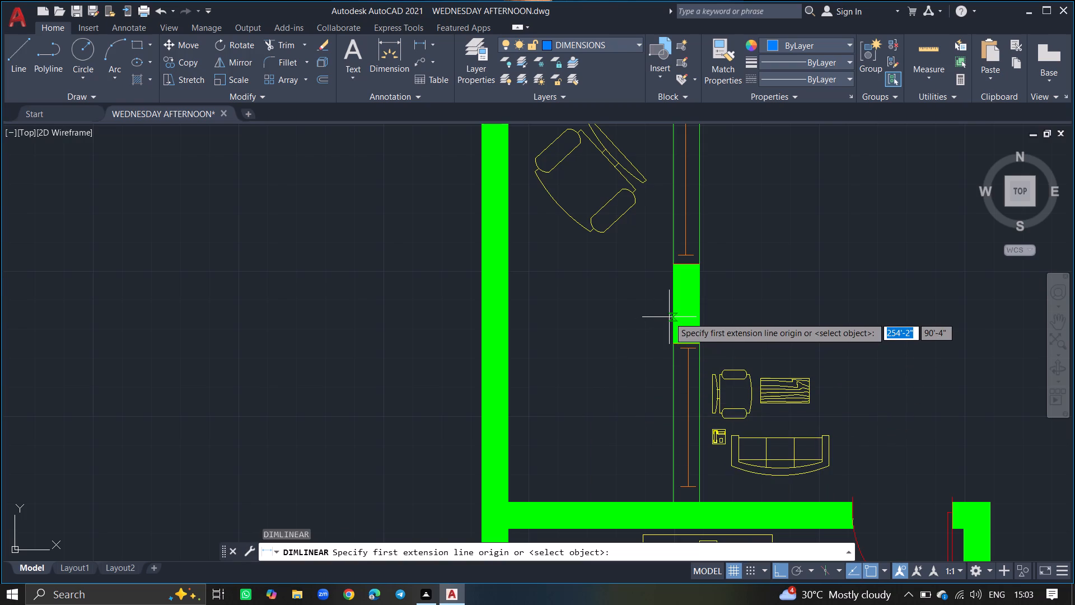
{"action": "left_click_drag", "start_coordinate": [672, 317], "coordinate": [585, 328]}
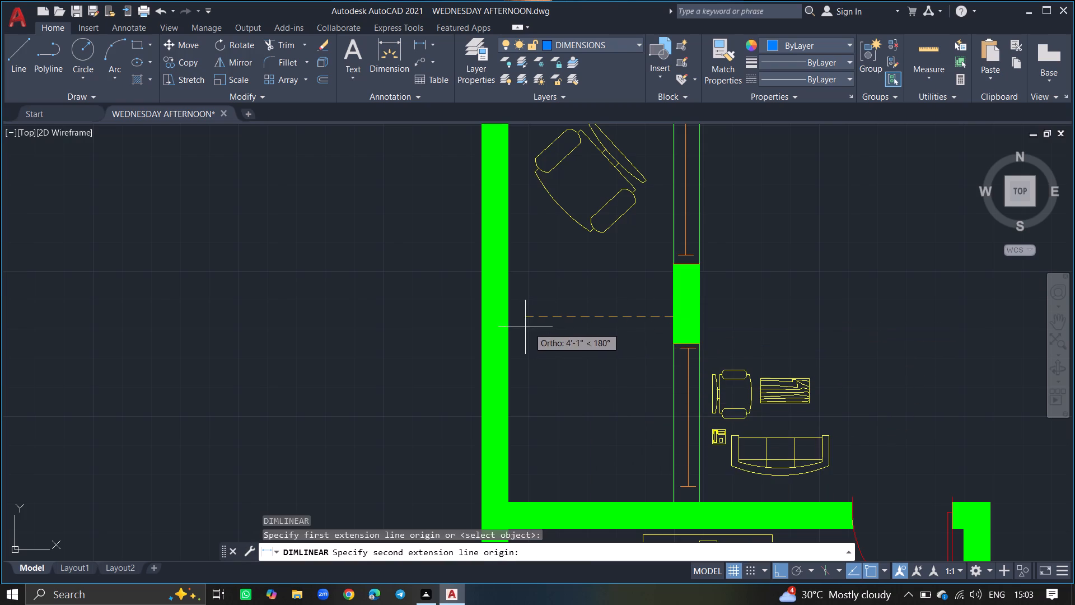
{"action": "left_click", "coordinate": [508, 320]}
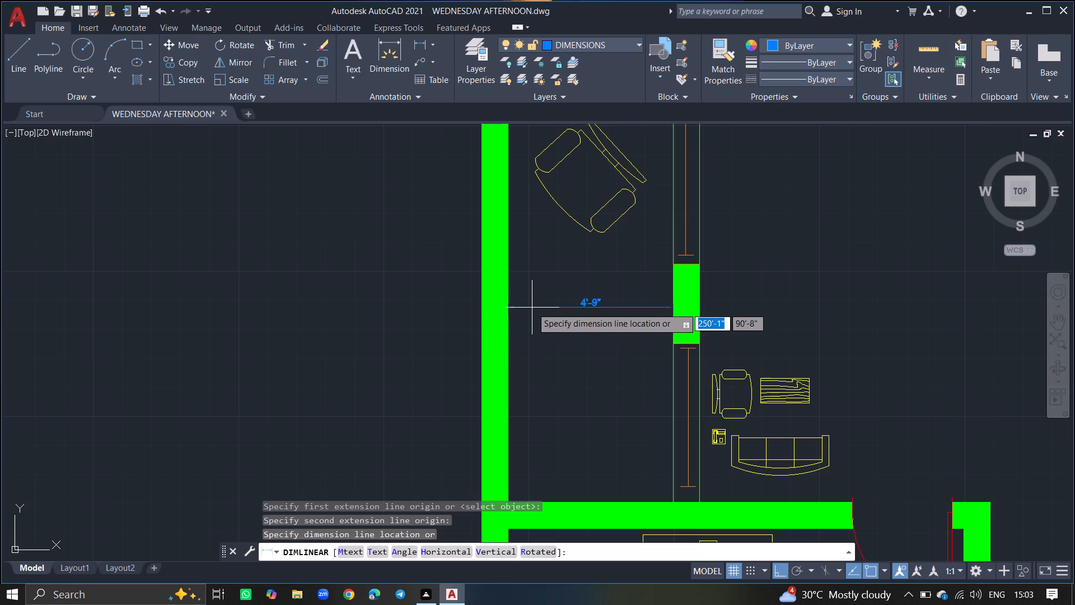
{"action": "left_click", "coordinate": [532, 308]}
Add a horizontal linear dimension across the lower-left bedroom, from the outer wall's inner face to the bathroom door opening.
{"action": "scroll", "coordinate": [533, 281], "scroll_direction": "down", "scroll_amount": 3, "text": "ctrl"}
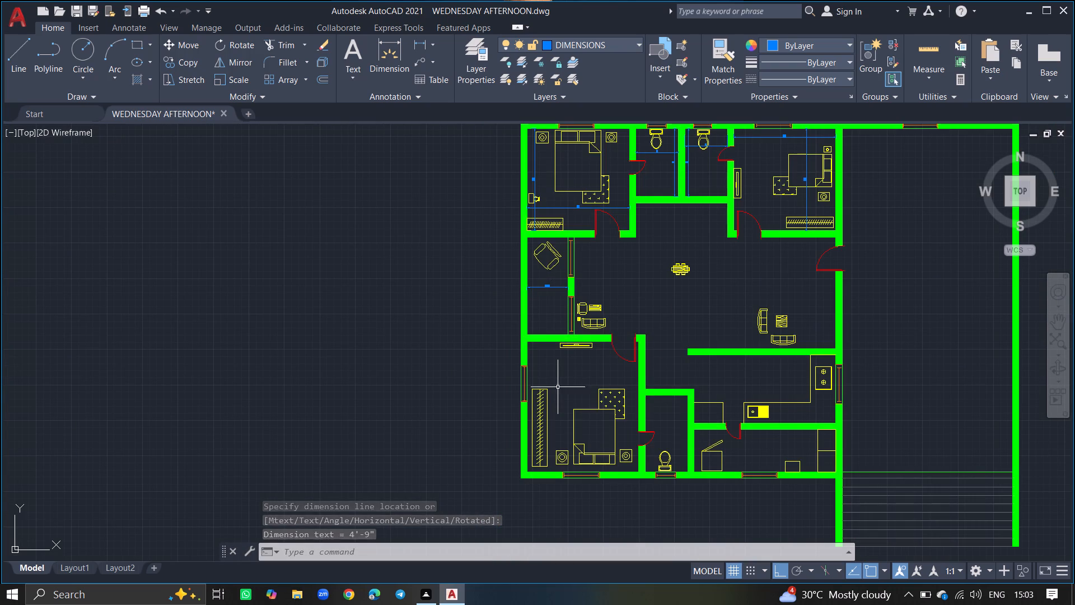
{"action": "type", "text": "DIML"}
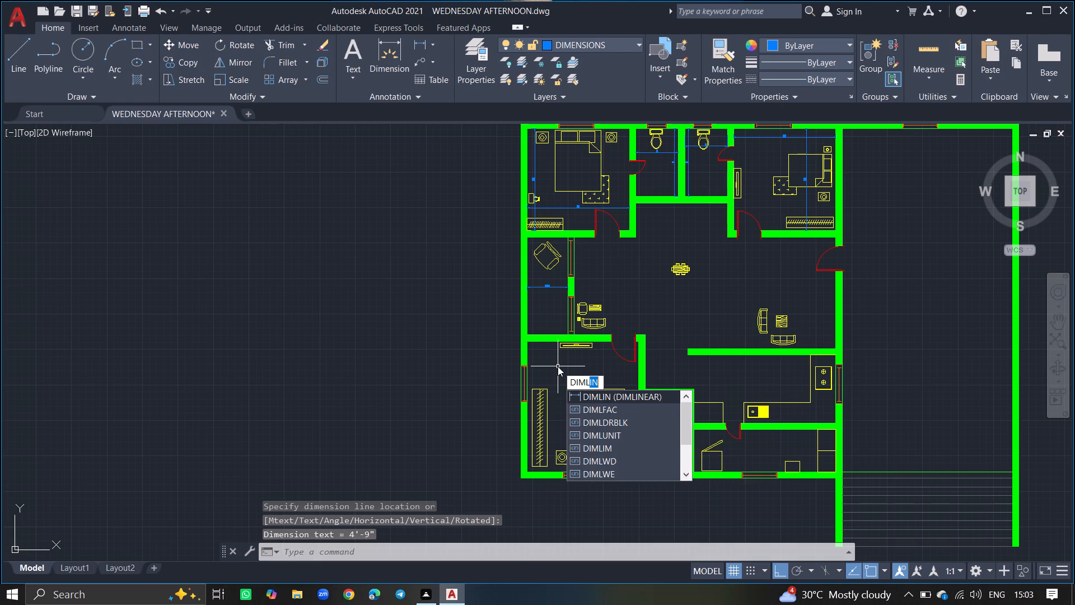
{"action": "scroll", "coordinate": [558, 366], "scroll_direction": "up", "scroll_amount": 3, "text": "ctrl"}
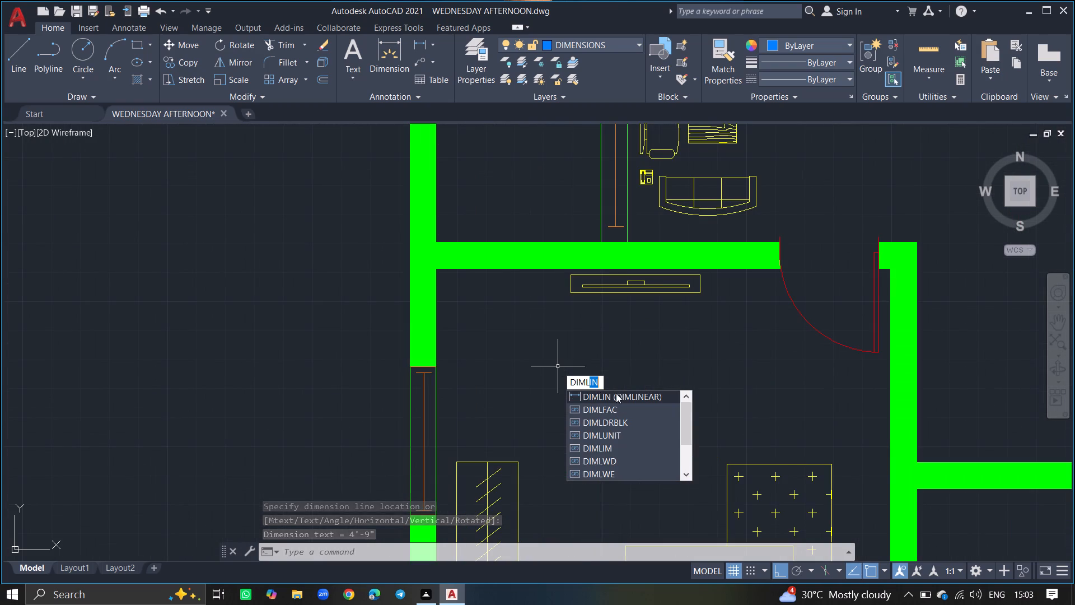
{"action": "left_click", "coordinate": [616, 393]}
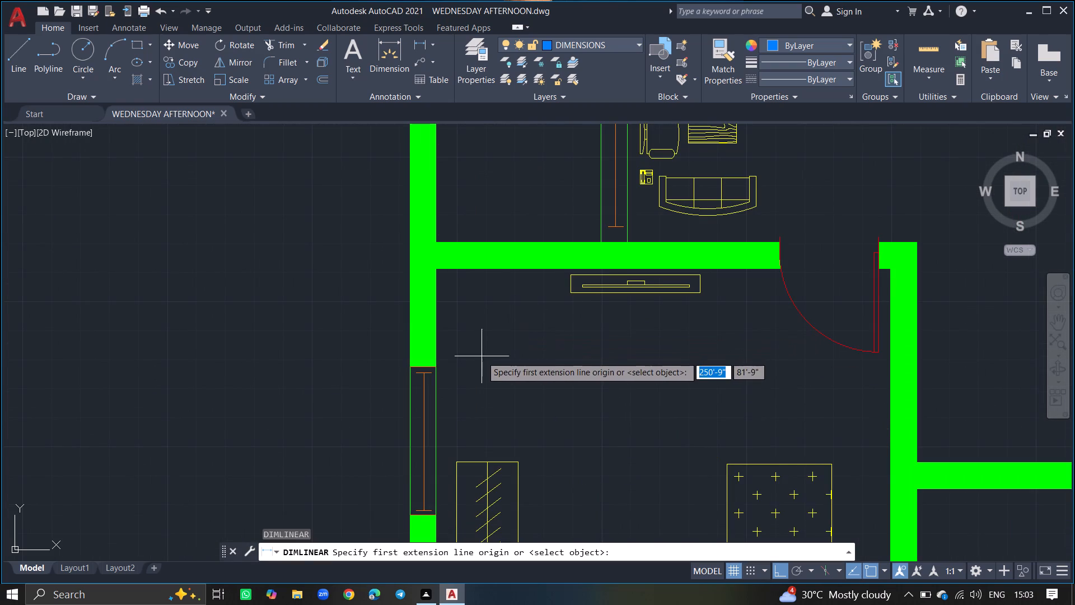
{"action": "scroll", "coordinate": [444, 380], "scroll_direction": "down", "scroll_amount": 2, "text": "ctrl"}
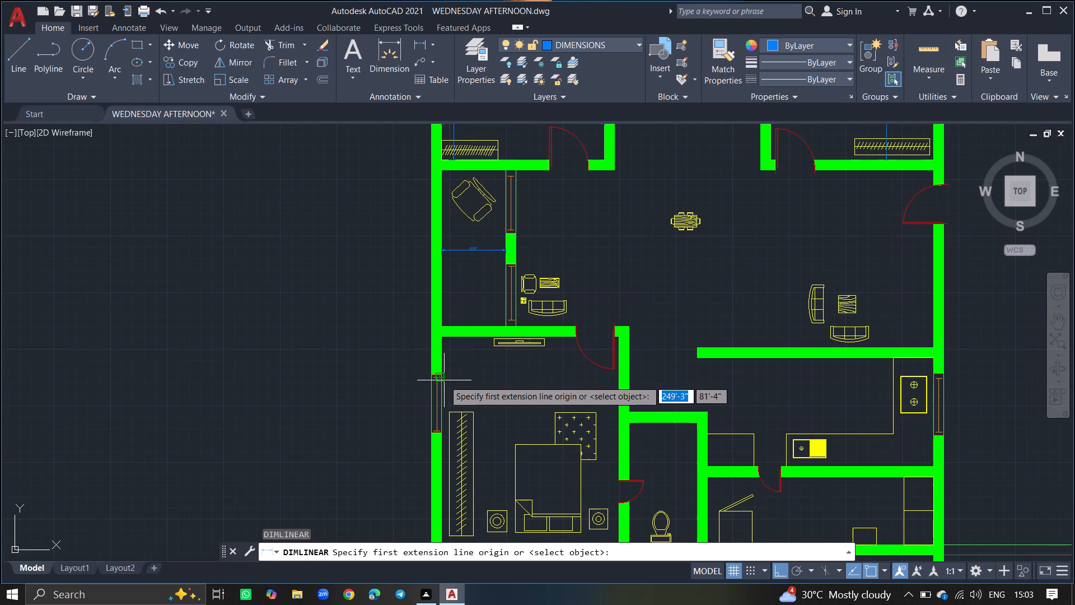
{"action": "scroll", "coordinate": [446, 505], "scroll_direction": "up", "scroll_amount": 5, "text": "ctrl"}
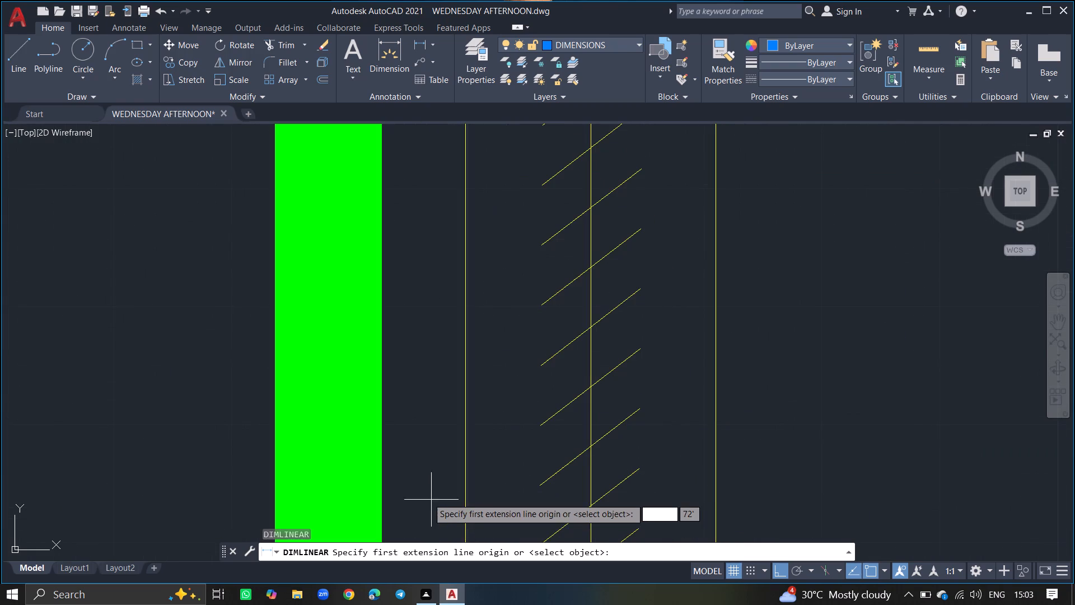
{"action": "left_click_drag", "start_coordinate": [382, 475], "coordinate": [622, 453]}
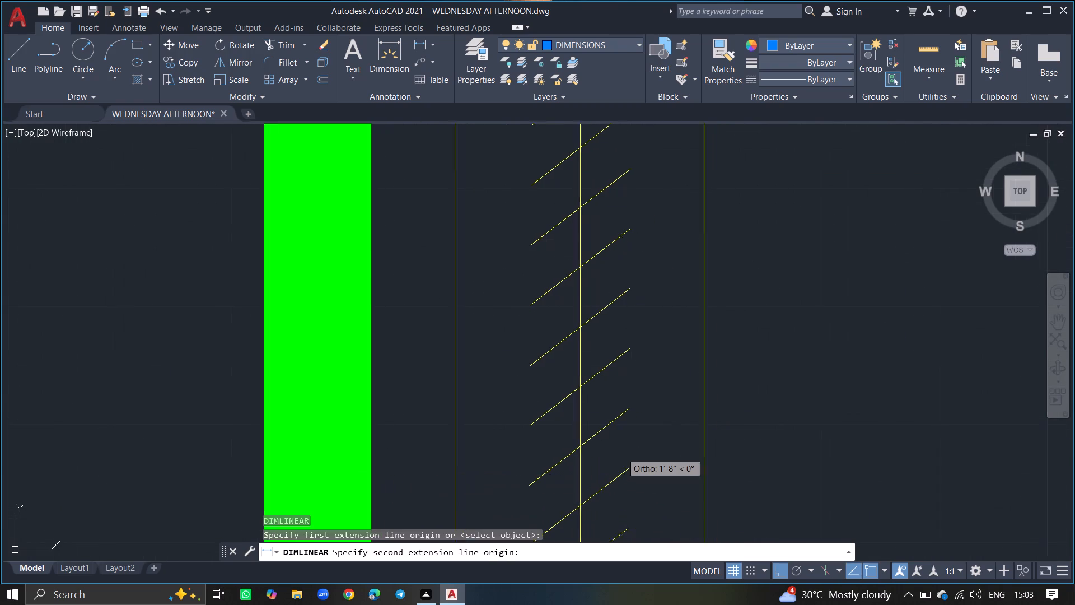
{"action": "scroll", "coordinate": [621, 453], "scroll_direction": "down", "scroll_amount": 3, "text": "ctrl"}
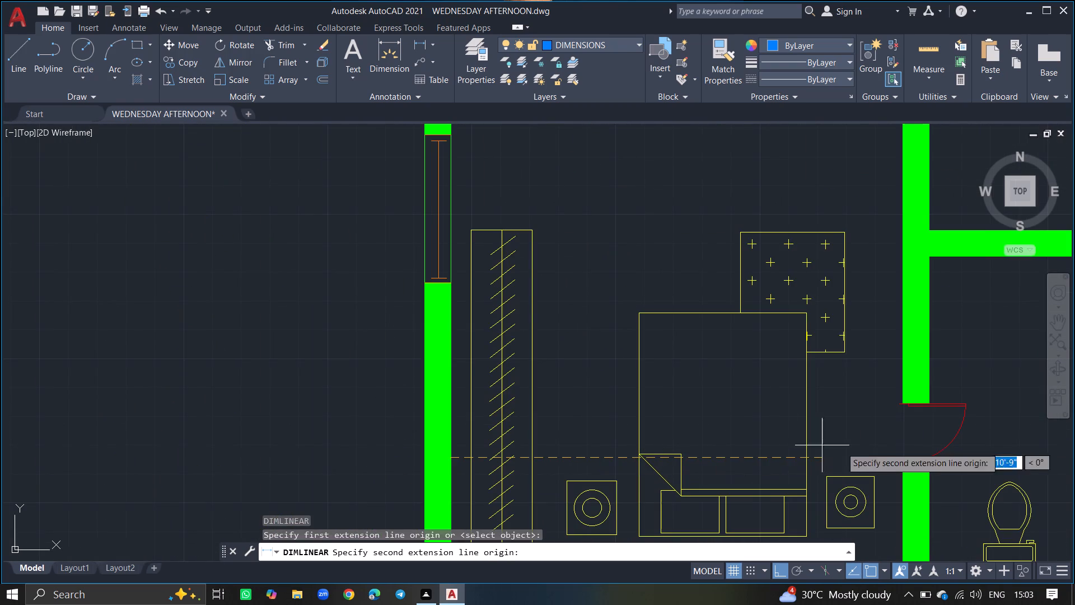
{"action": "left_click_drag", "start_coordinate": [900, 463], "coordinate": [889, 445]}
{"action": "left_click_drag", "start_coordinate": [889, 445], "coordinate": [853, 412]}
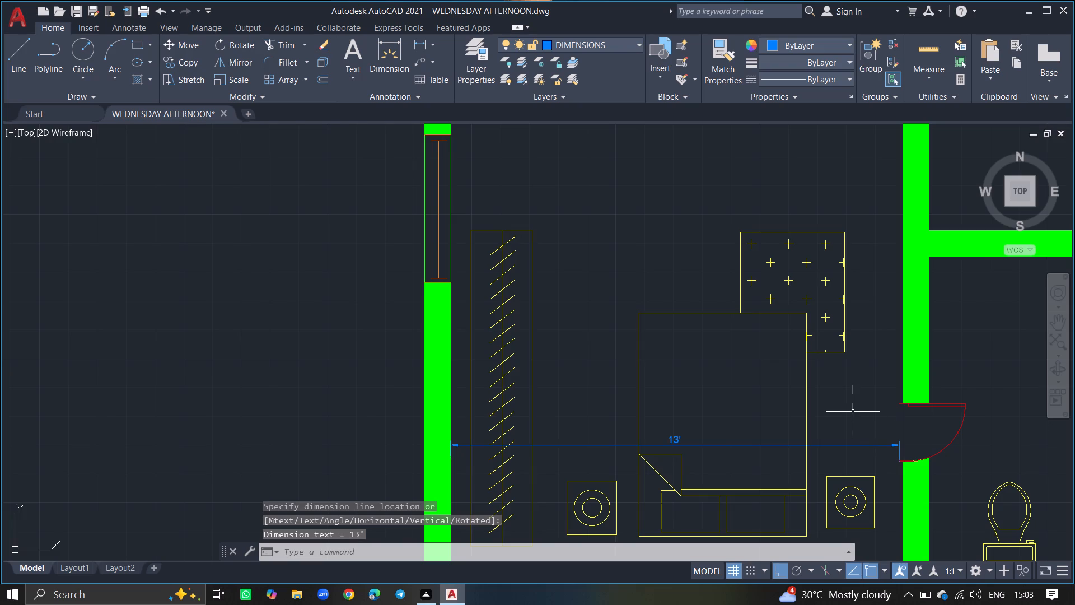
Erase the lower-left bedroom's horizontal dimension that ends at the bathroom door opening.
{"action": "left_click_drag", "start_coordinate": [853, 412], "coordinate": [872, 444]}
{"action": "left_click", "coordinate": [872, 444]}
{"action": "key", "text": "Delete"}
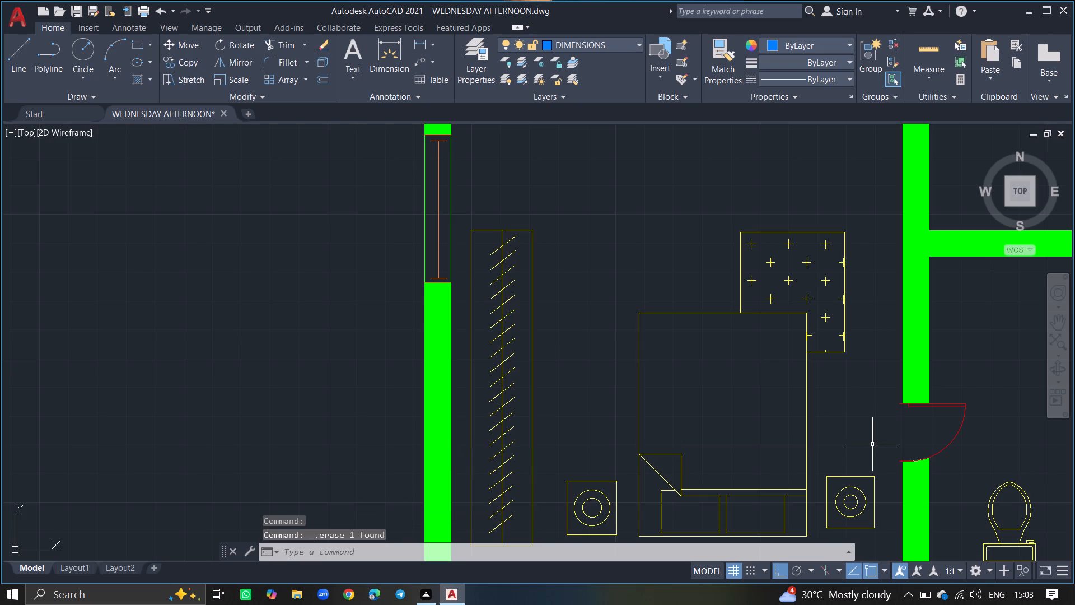
Add a horizontal linear dimension across the lower-left bedroom, from the solid partition wall below the bathroom door to the outer wall, placed above the nightstands.
{"action": "type", "text": "DIML"}
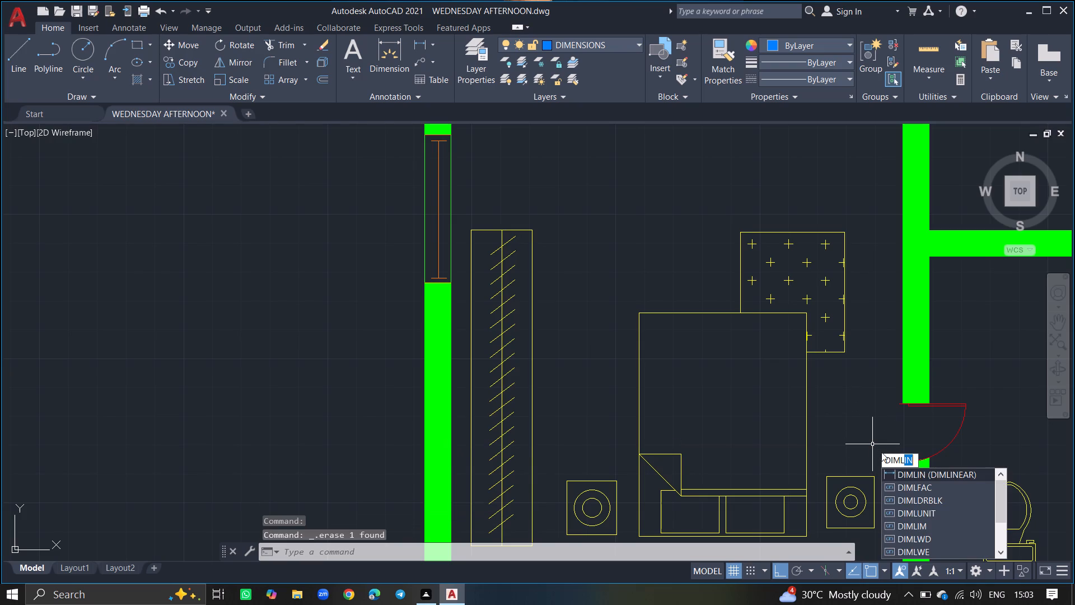
{"action": "left_click", "coordinate": [896, 475]}
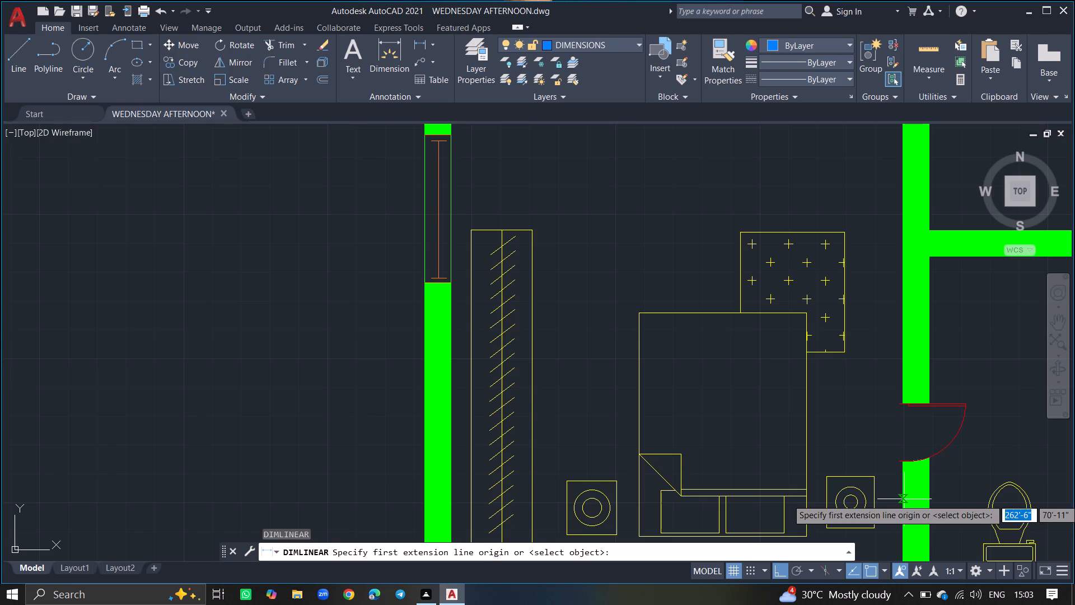
{"action": "left_click_drag", "start_coordinate": [904, 499], "coordinate": [600, 514]}
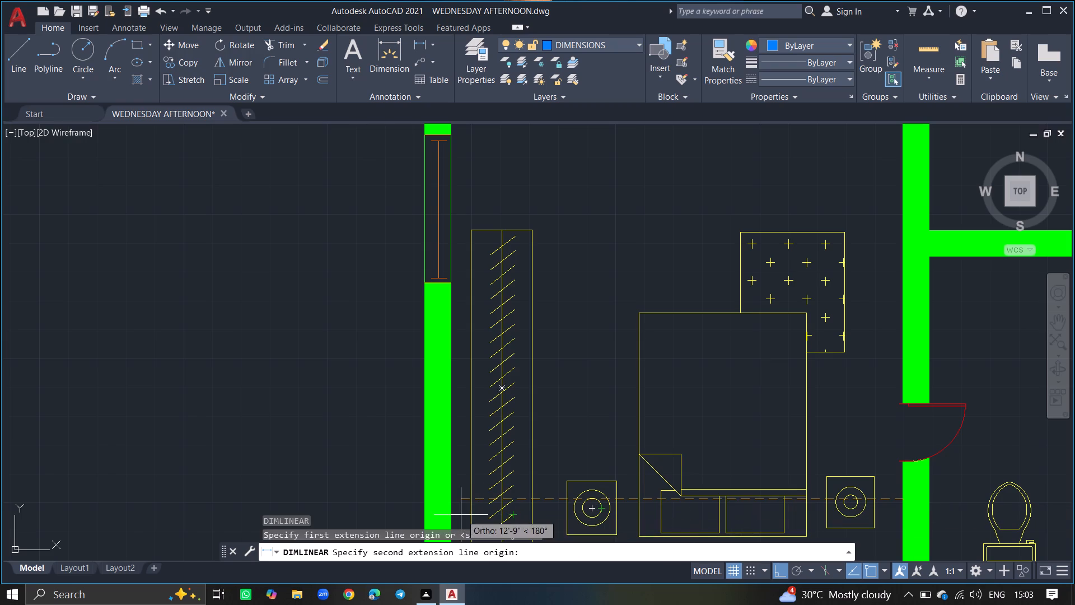
{"action": "left_click", "coordinate": [453, 501]}
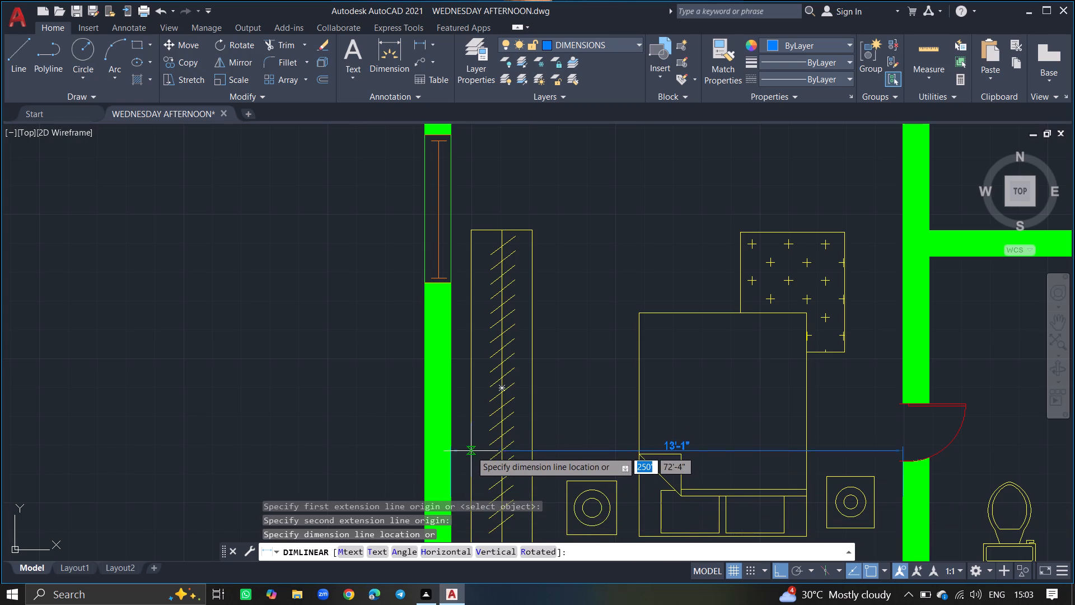
{"action": "left_click_drag", "start_coordinate": [472, 456], "coordinate": [473, 424]}
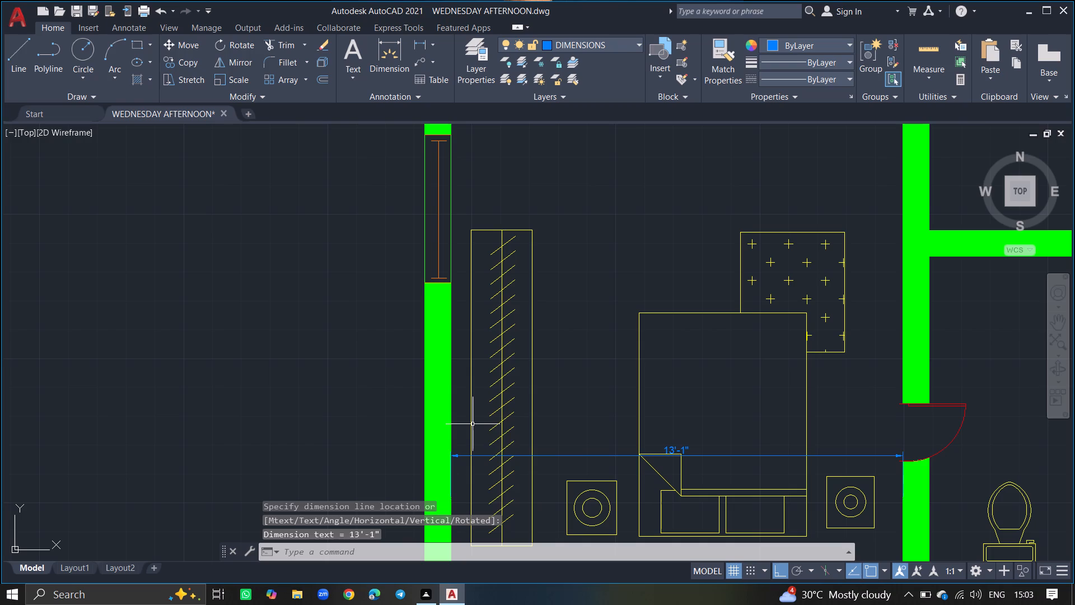
Add a vertical linear dimension from the top to the bottom inner wall face of the lower-left bedroom, between the outer wall and wardrobe.
{"action": "type", "text": "DIML"}
{"action": "left_click_drag", "start_coordinate": [512, 452], "coordinate": [514, 381]}
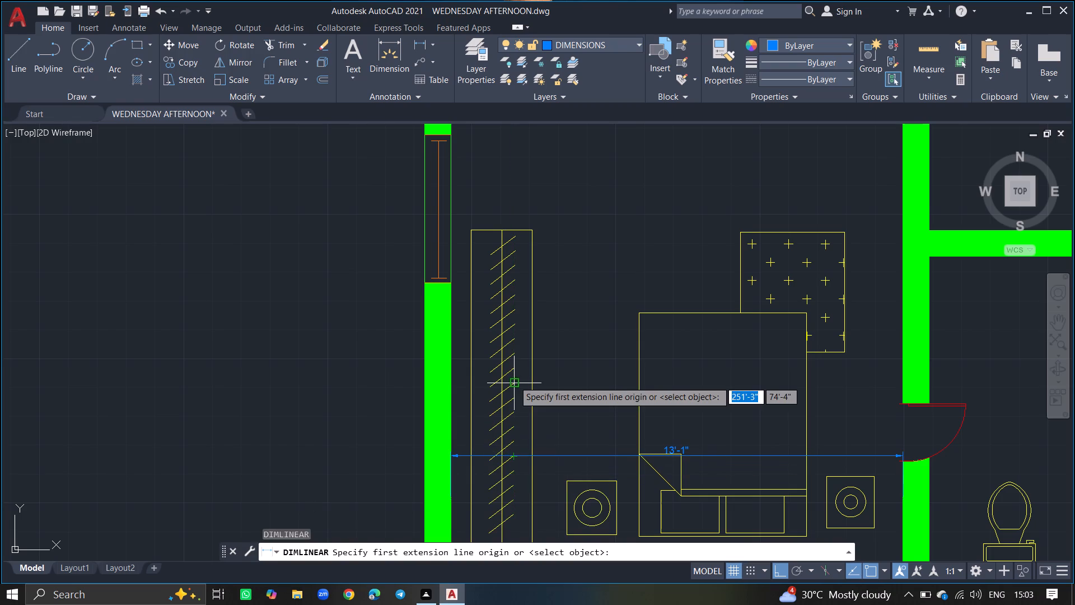
{"action": "scroll", "coordinate": [514, 381], "scroll_direction": "down", "scroll_amount": 3, "text": "ctrl"}
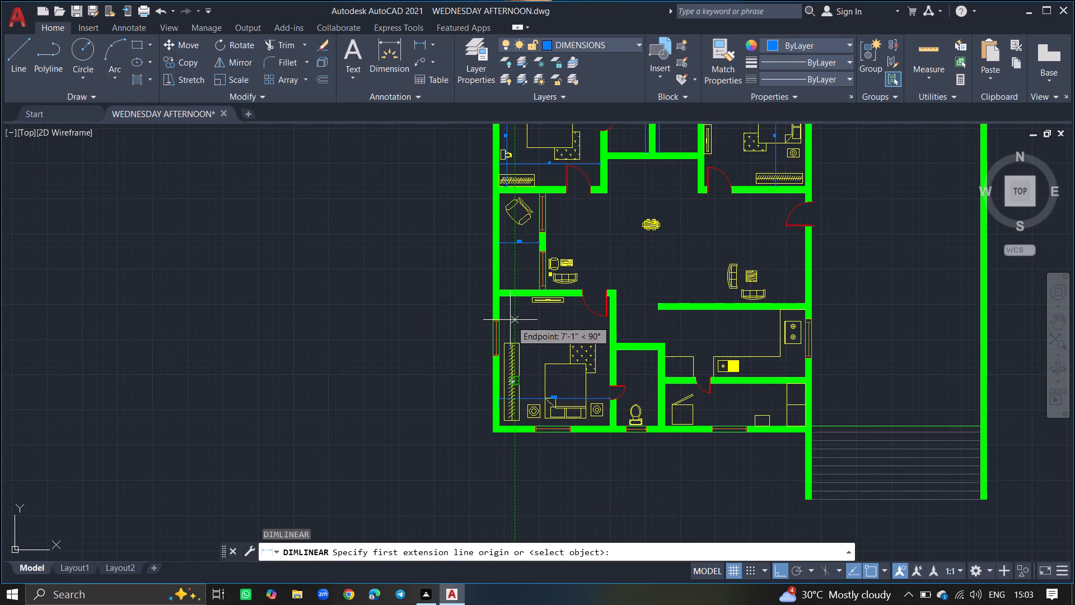
{"action": "scroll", "coordinate": [508, 318], "scroll_direction": "up", "scroll_amount": 4, "text": "ctrl"}
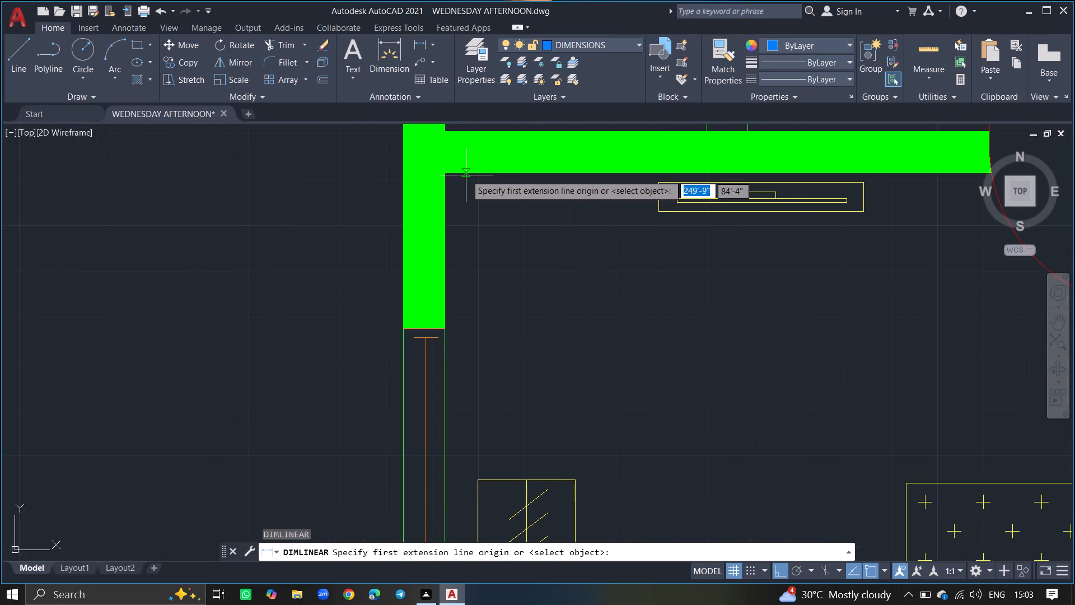
{"action": "left_click_drag", "start_coordinate": [465, 175], "coordinate": [475, 311]}
{"action": "scroll", "coordinate": [475, 311], "scroll_direction": "down", "scroll_amount": 3, "text": "ctrl"}
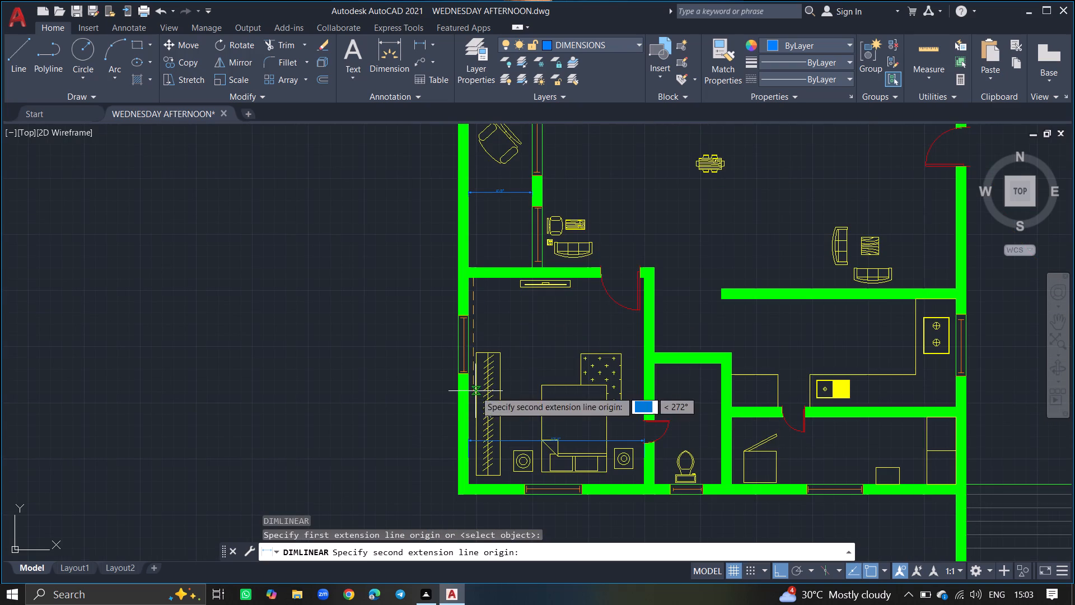
{"action": "scroll", "coordinate": [474, 490], "scroll_direction": "up", "scroll_amount": 6, "text": "ctrl"}
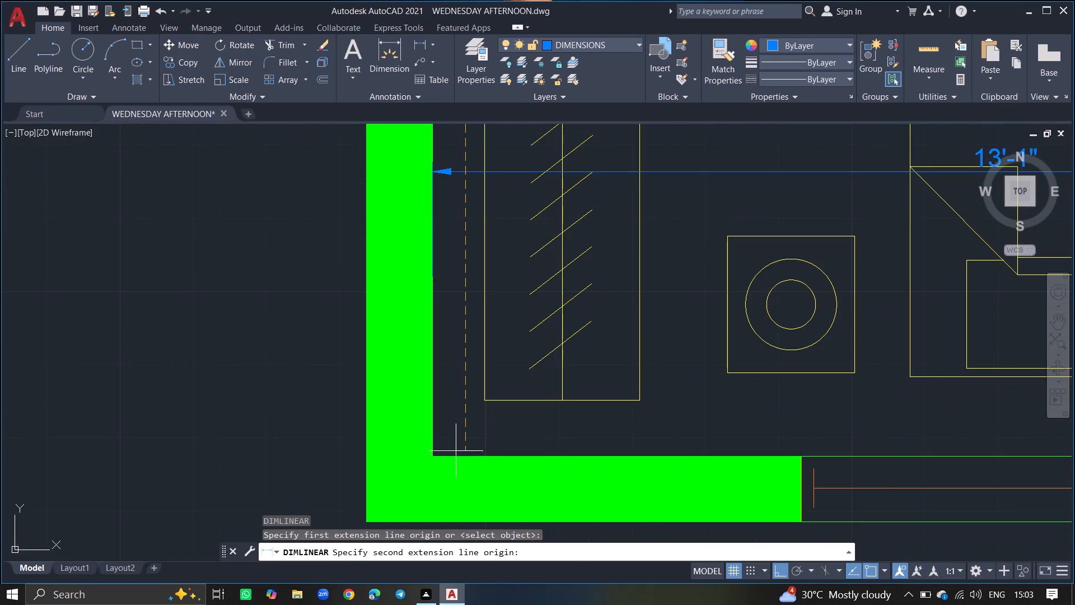
{"action": "left_click", "coordinate": [466, 458]}
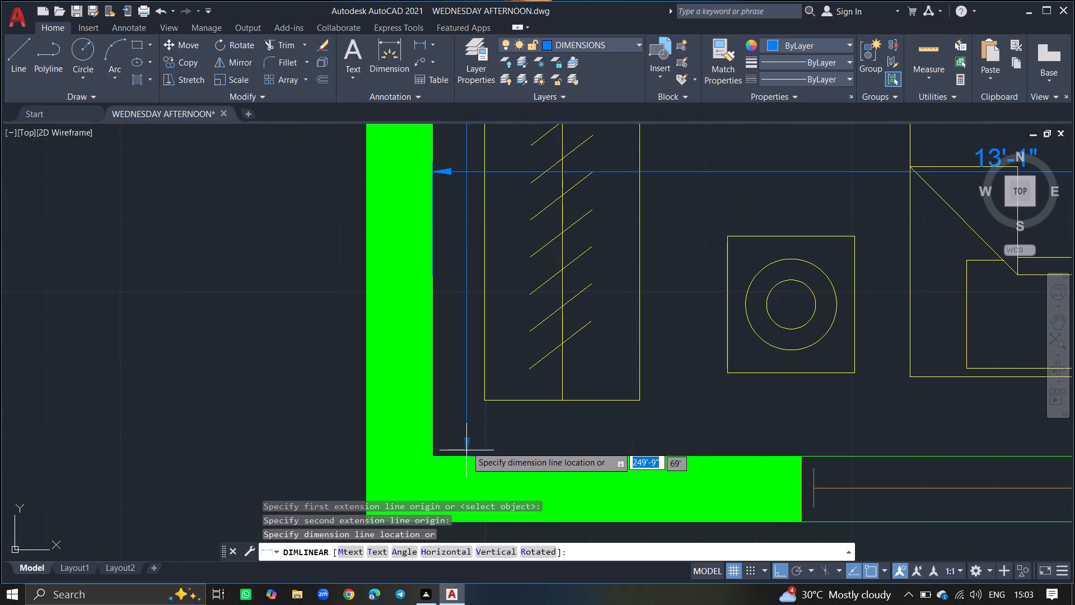
{"action": "left_click_drag", "start_coordinate": [466, 427], "coordinate": [518, 431]}
Add a horizontal linear dimension between the inner side wall faces of the lower bathroom, just below its top wall.
{"action": "scroll", "coordinate": [518, 431], "scroll_direction": "down", "scroll_amount": 2, "text": "ctrl"}
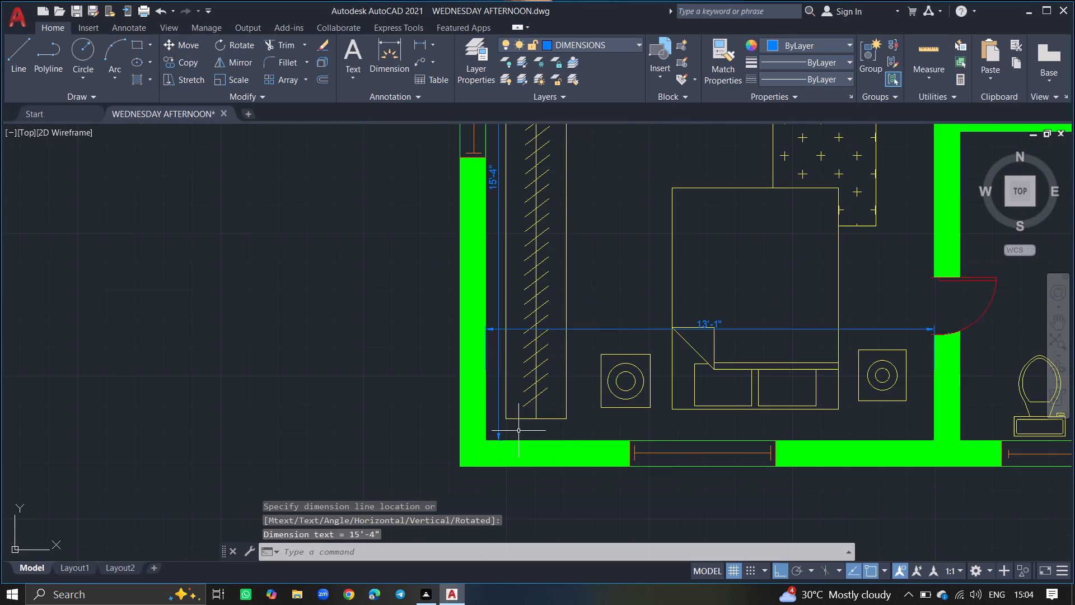
{"action": "scroll", "coordinate": [575, 322], "scroll_direction": "down", "scroll_amount": 3, "text": "ctrl"}
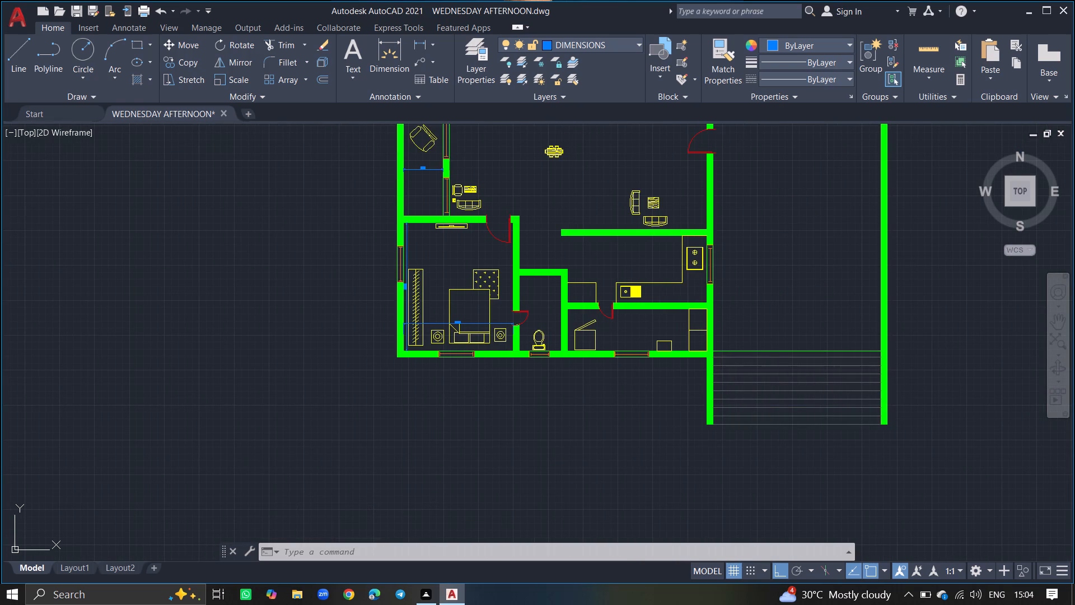
{"action": "type", "text": "DIML"}
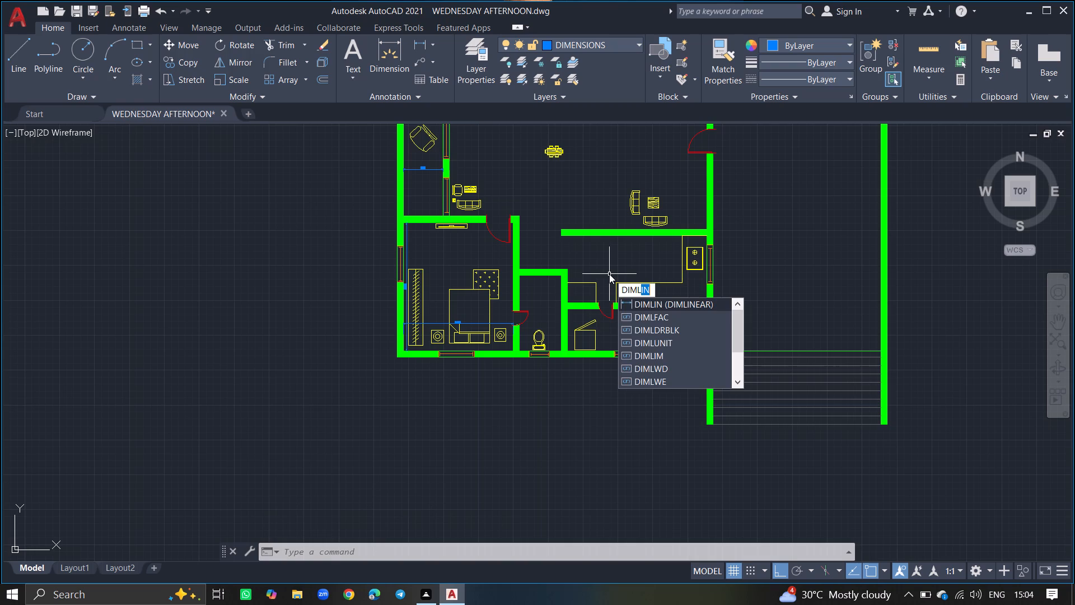
{"action": "left_click_drag", "start_coordinate": [646, 300], "coordinate": [537, 312]}
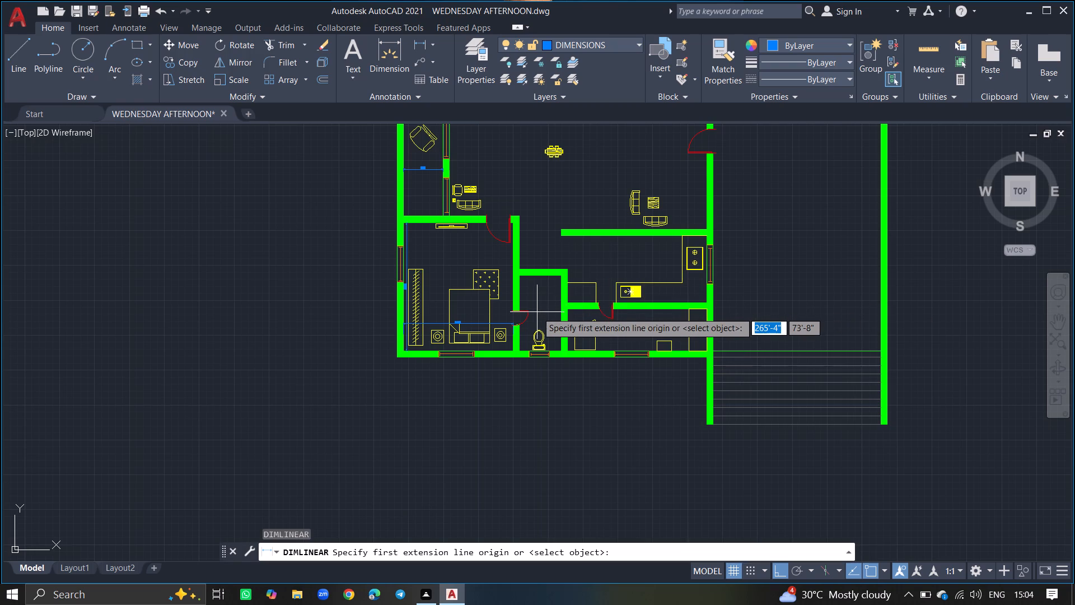
{"action": "left_click_drag", "start_coordinate": [537, 312], "coordinate": [541, 311]}
{"action": "scroll", "coordinate": [541, 311], "scroll_direction": "up", "scroll_amount": 5, "text": "ctrl"}
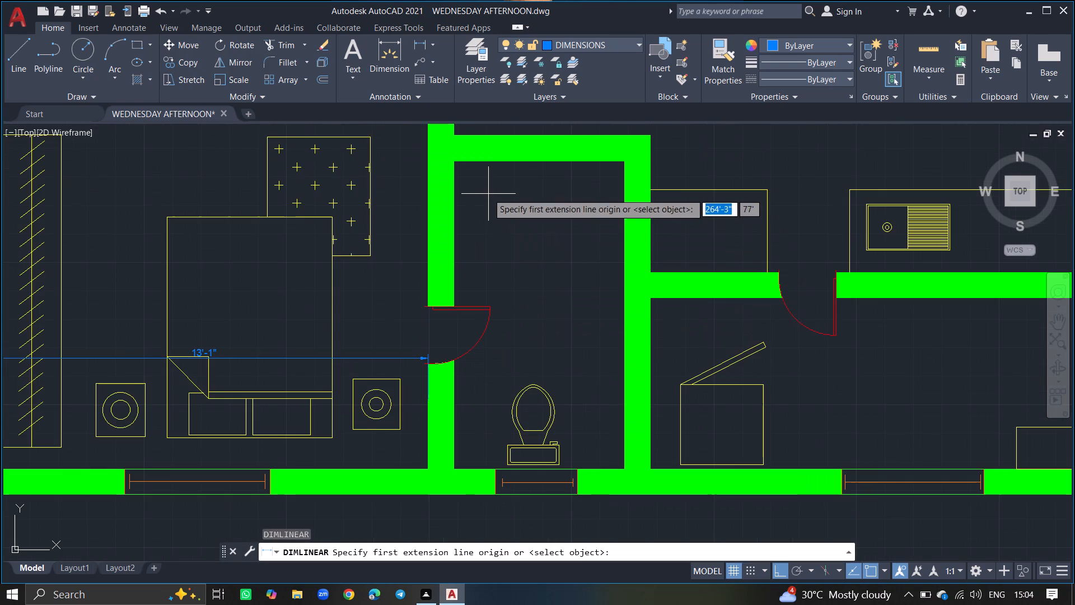
{"action": "left_click_drag", "start_coordinate": [455, 184], "coordinate": [572, 188]}
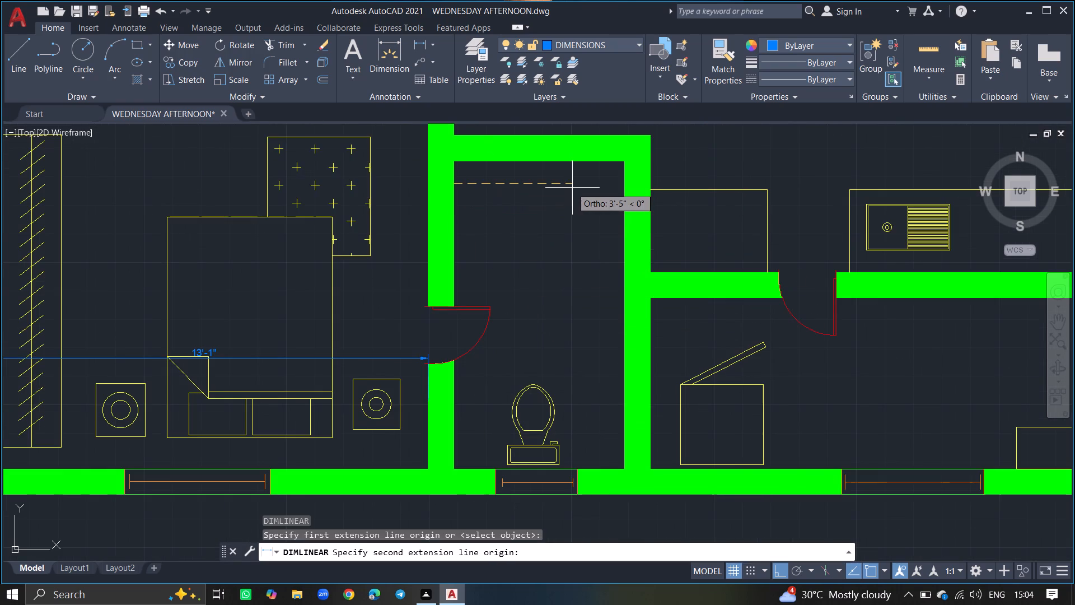
{"action": "left_click_drag", "start_coordinate": [623, 182], "coordinate": [613, 182]}
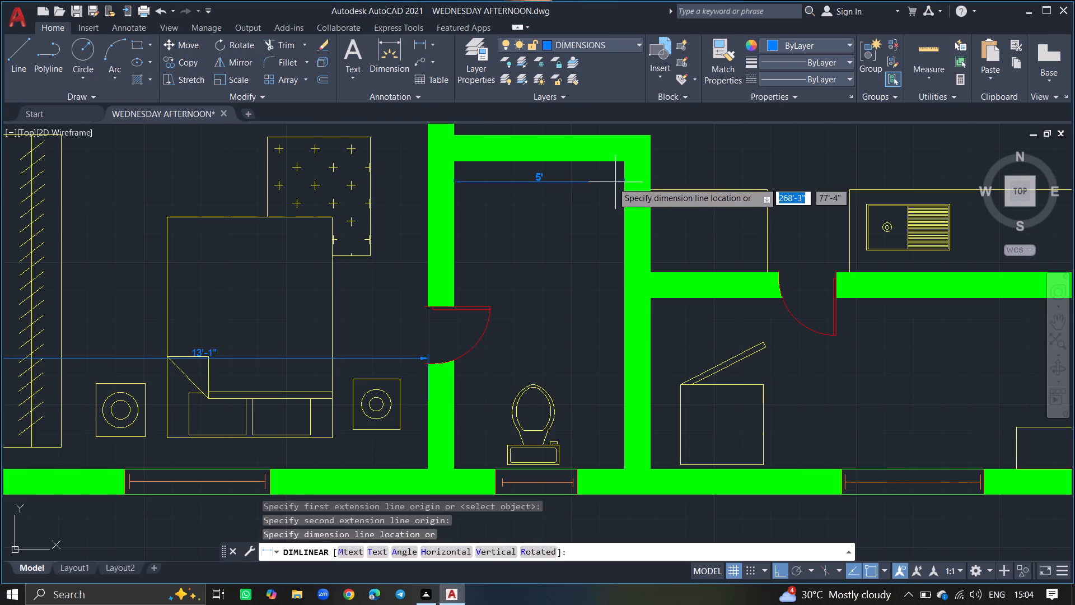
{"action": "left_click_drag", "start_coordinate": [613, 182], "coordinate": [602, 184]}
{"action": "left_click_drag", "start_coordinate": [602, 184], "coordinate": [611, 177]}
Add a vertical linear dimension from the top to the bottom inner wall face of the lower bathroom, close to its right wall.
{"action": "type", "text": "DIML"}
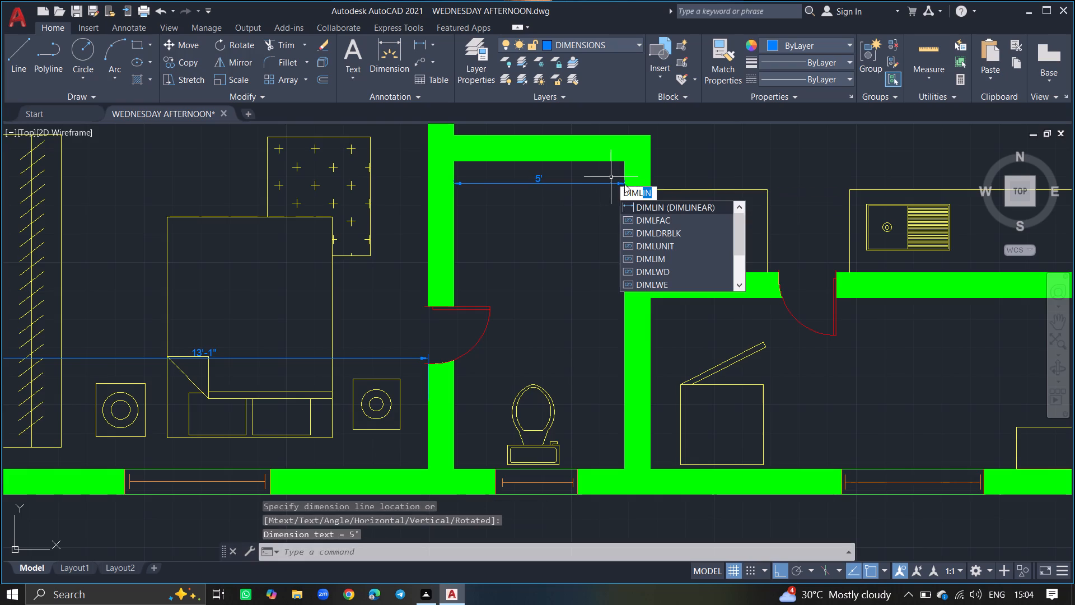
{"action": "left_click_drag", "start_coordinate": [638, 207], "coordinate": [615, 169]}
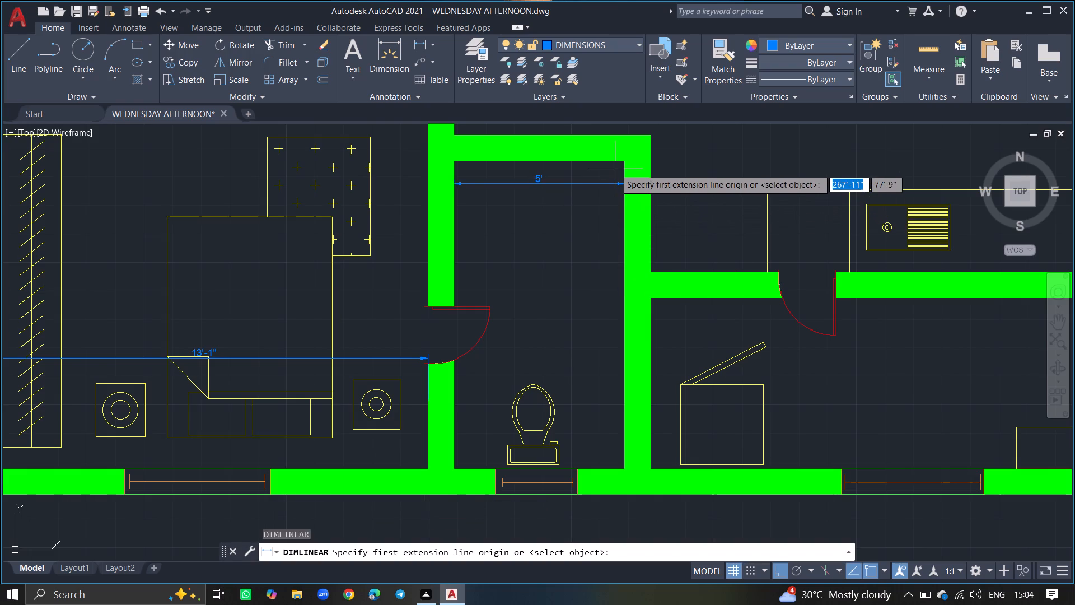
{"action": "left_click_drag", "start_coordinate": [615, 169], "coordinate": [615, 165]}
{"action": "left_click_drag", "start_coordinate": [615, 165], "coordinate": [613, 336]}
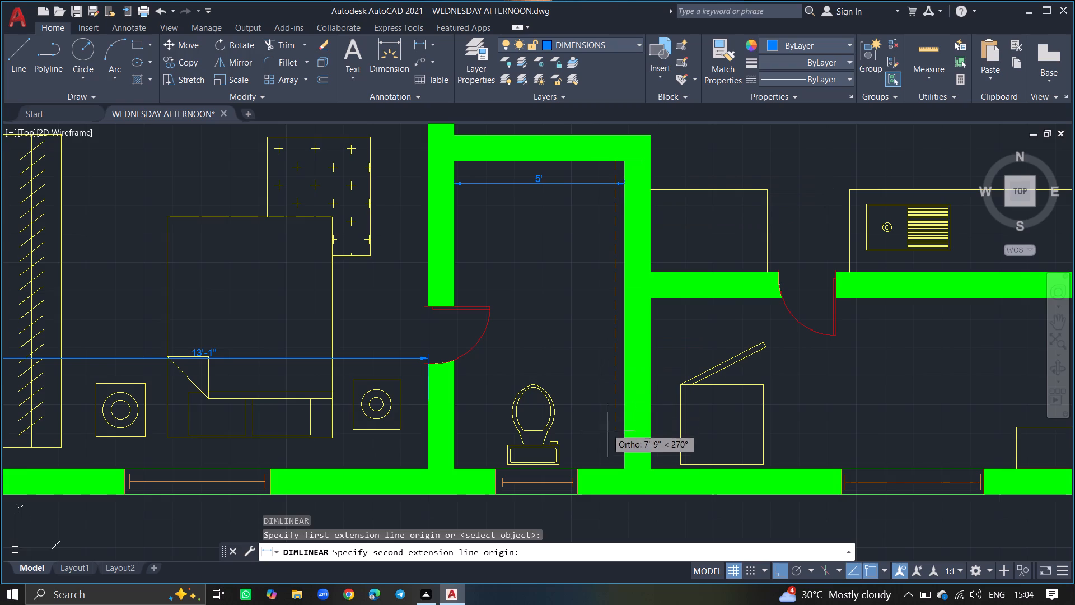
{"action": "left_click", "coordinate": [615, 467]}
{"action": "left_click_drag", "start_coordinate": [610, 441], "coordinate": [665, 395]}
Add a vertical linear dimension between the top and bottom inner wall faces of the lower-right room, close to the bathroom partition wall.
{"action": "type", "text": "DIML"}
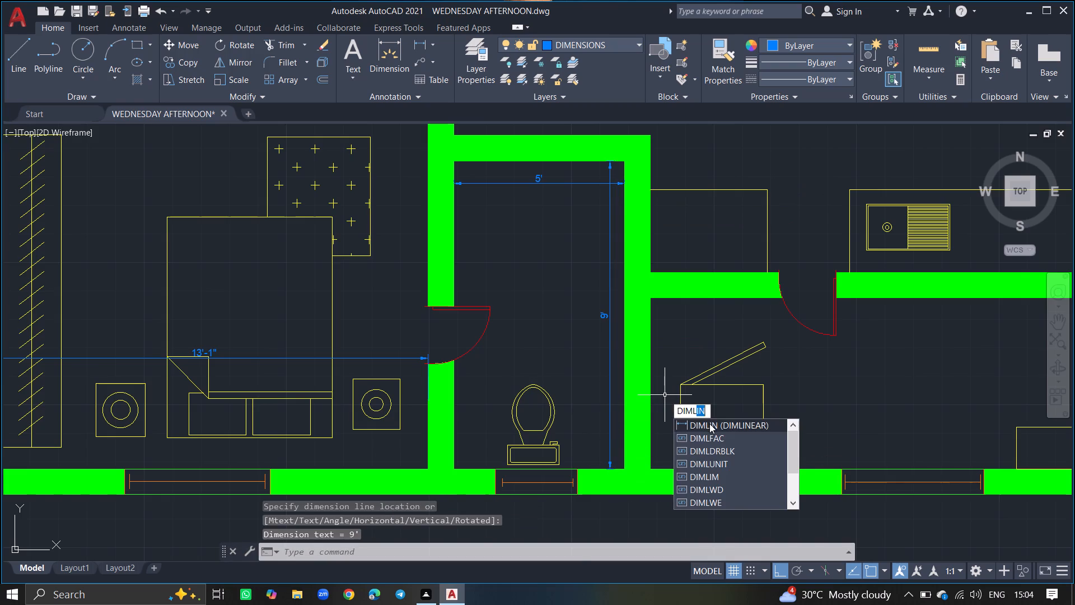
{"action": "left_click_drag", "start_coordinate": [709, 424], "coordinate": [681, 321]}
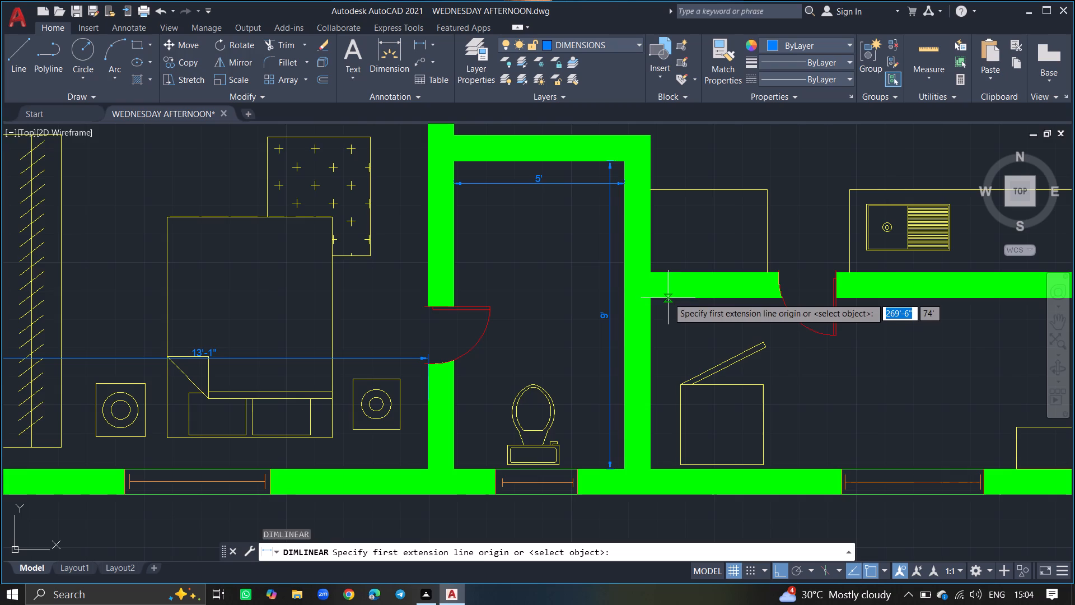
{"action": "left_click_drag", "start_coordinate": [668, 297], "coordinate": [666, 402]}
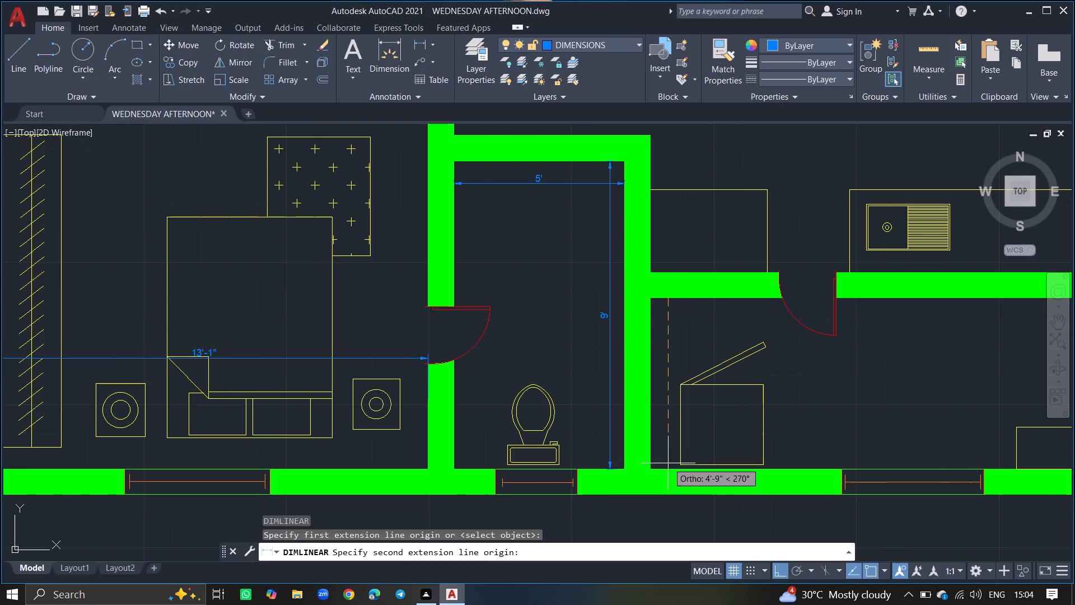
{"action": "left_click_drag", "start_coordinate": [668, 469], "coordinate": [662, 434]}
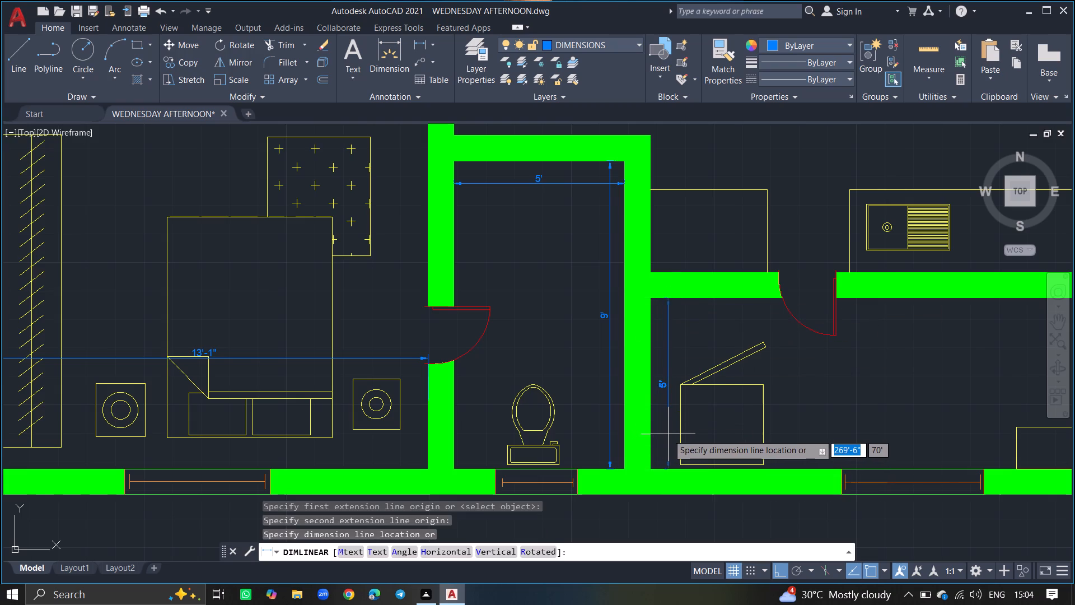
{"action": "left_click", "coordinate": [668, 434]}
Add a horizontal linear dimension across the lower-right room, from the bathroom partition wall to the outer wall's inner face, in its upper part.
{"action": "type", "text": "DIML"}
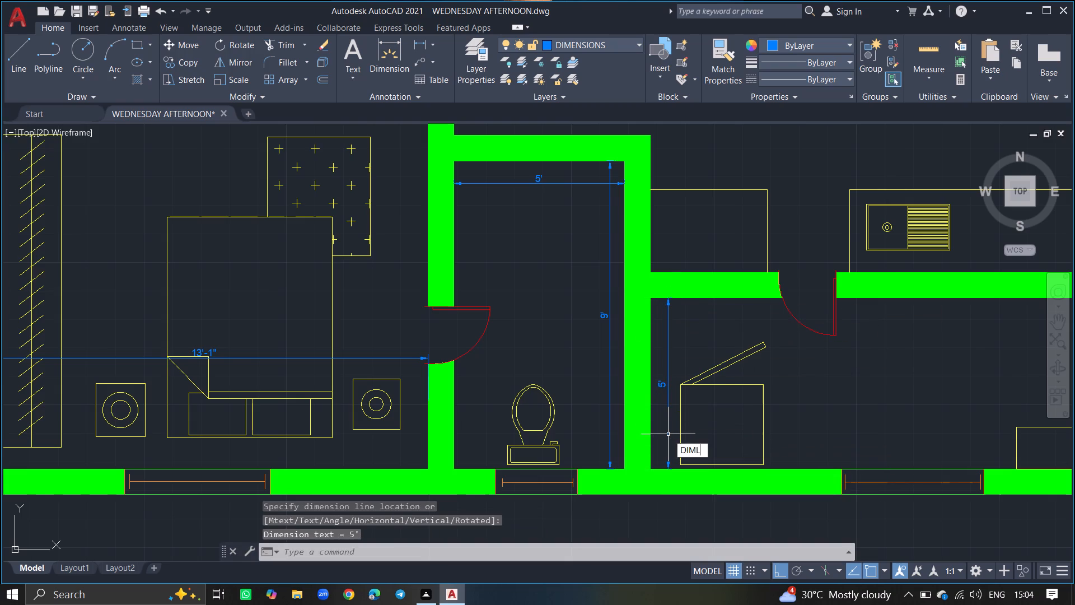
{"action": "left_click_drag", "start_coordinate": [698, 462], "coordinate": [697, 454]}
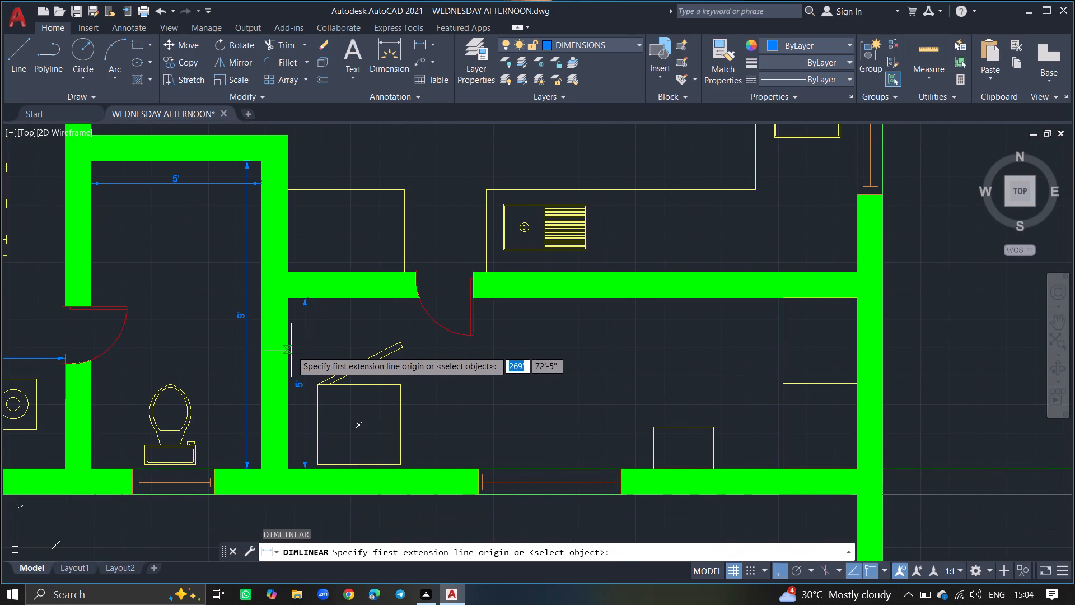
{"action": "left_click_drag", "start_coordinate": [289, 350], "coordinate": [620, 335]}
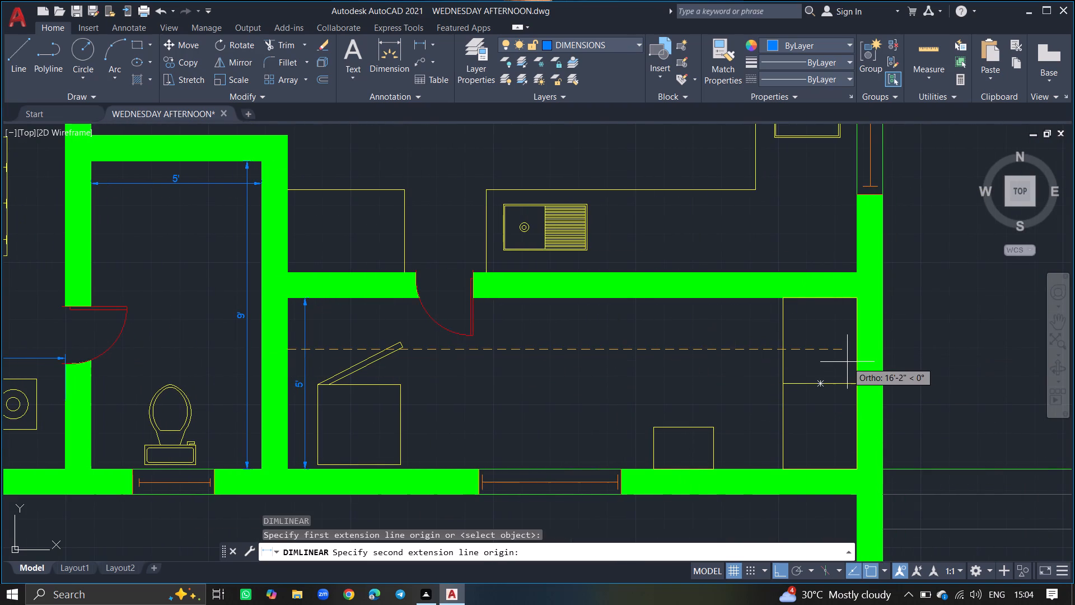
{"action": "left_click_drag", "start_coordinate": [856, 349], "coordinate": [831, 350]}
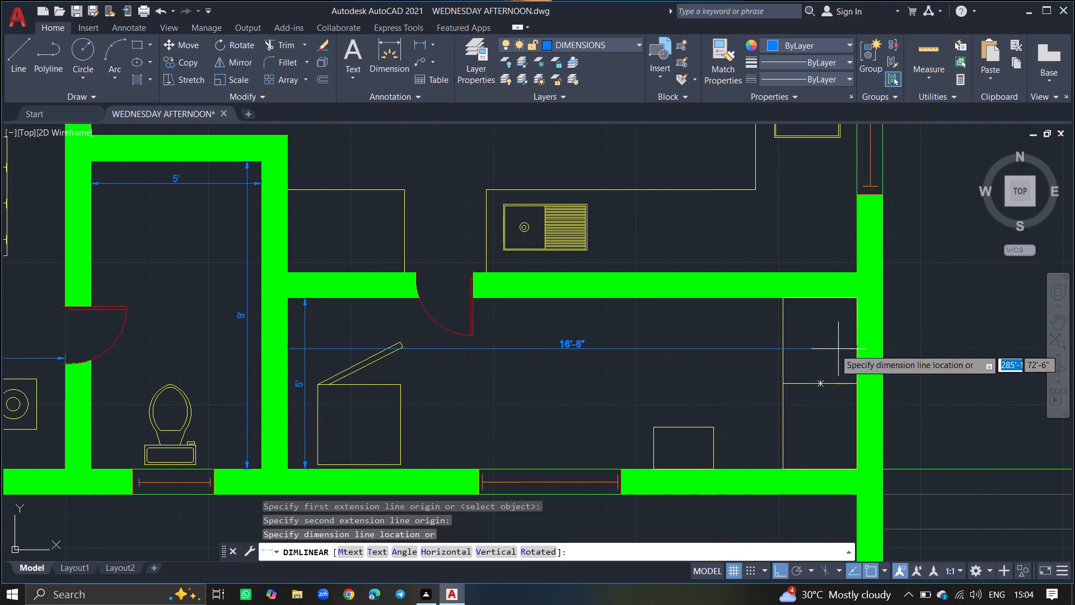
{"action": "left_click_drag", "start_coordinate": [831, 350], "coordinate": [828, 350]}
{"action": "left_click", "coordinate": [828, 350]}
Add a vertical linear dimension across the kitchen, from its top wall's inner face to its bottom wall's inner face, near the bathroom side.
{"action": "scroll", "coordinate": [828, 350], "scroll_direction": "down", "scroll_amount": 3, "text": "ctrl"}
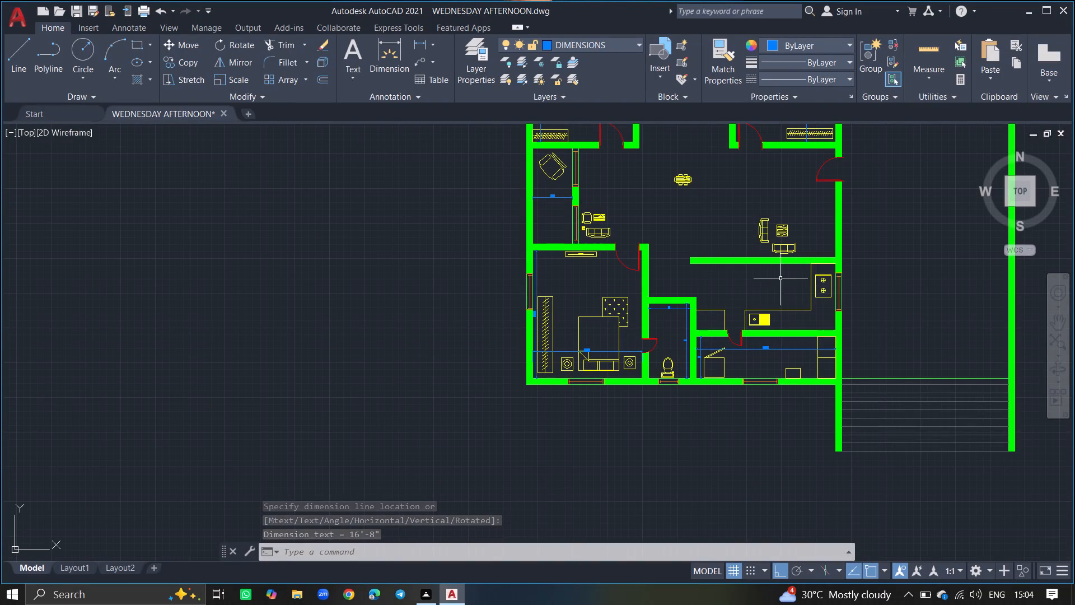
{"action": "scroll", "coordinate": [747, 279], "scroll_direction": "up", "scroll_amount": 4, "text": "ctrl"}
{"action": "type", "text": "DIMLINEAR"}
{"action": "key", "text": "Return"}
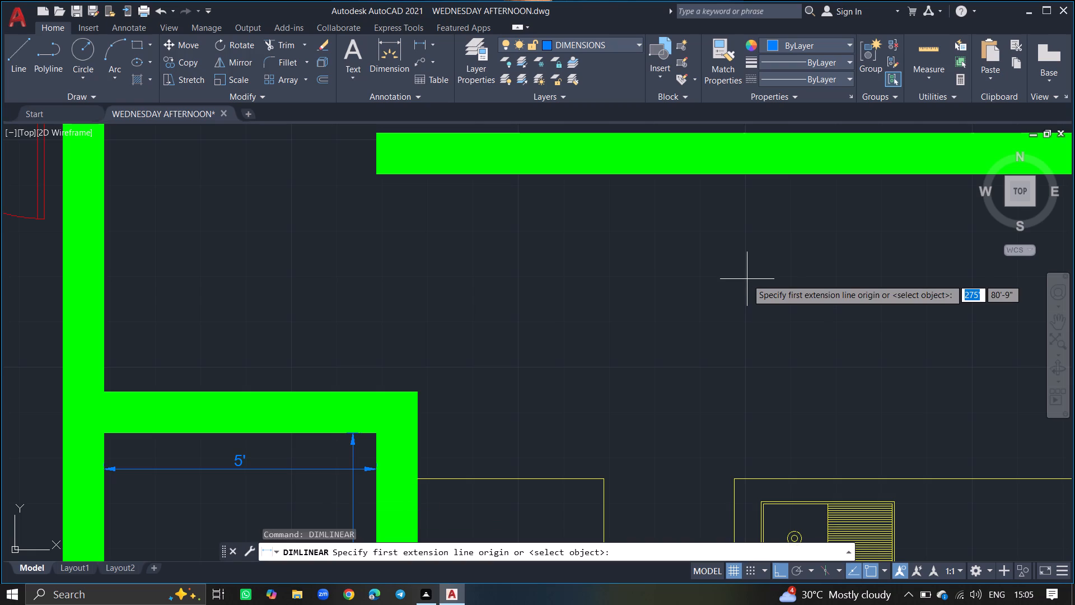
{"action": "scroll", "coordinate": [747, 279], "scroll_direction": "down", "scroll_amount": 3, "text": "ctrl"}
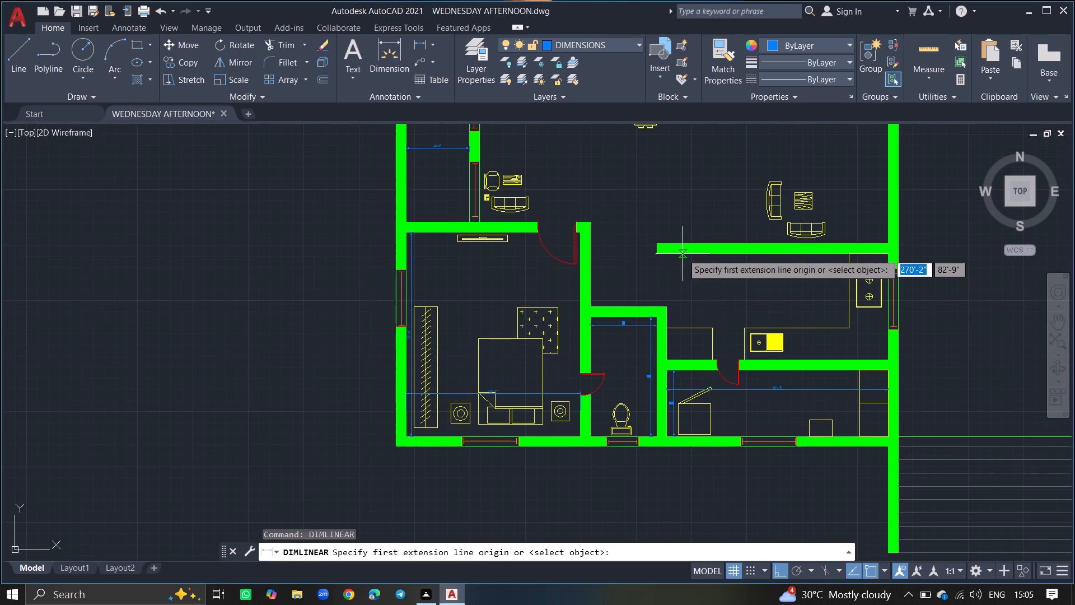
{"action": "left_click_drag", "start_coordinate": [683, 254], "coordinate": [683, 315]}
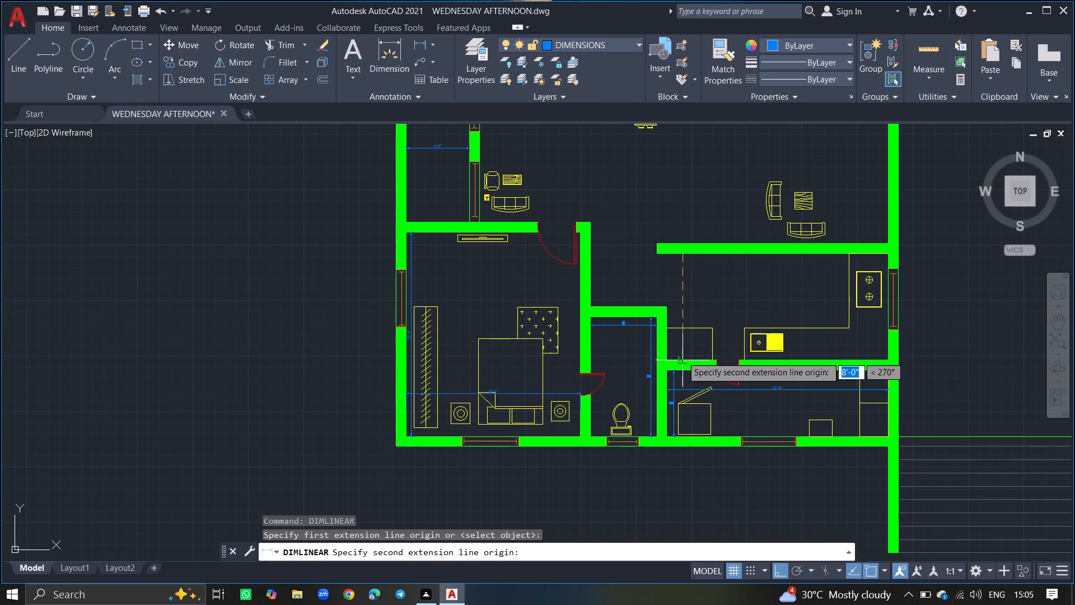
{"action": "left_click_drag", "start_coordinate": [682, 356], "coordinate": [683, 339]}
{"action": "scroll", "coordinate": [683, 339], "scroll_direction": "up", "scroll_amount": 4, "text": "ctrl"}
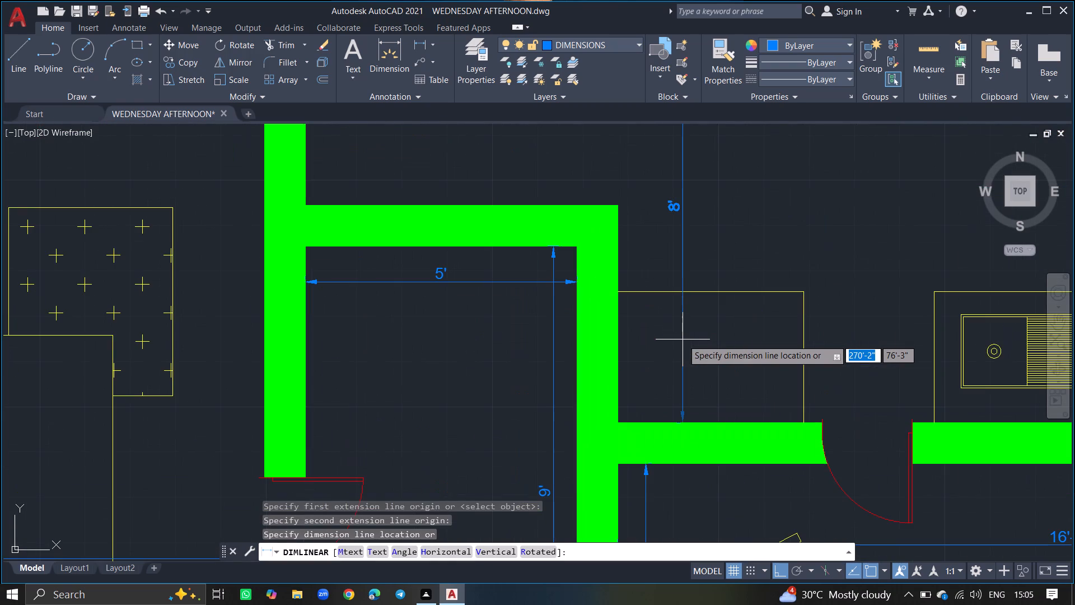
{"action": "left_click", "coordinate": [683, 339]}
Add a horizontal linear dimension across the kitchen, from the bathroom partition wall to the outer wall's inner face, just above the sink counter edge.
{"action": "type", "text": "DIML"}
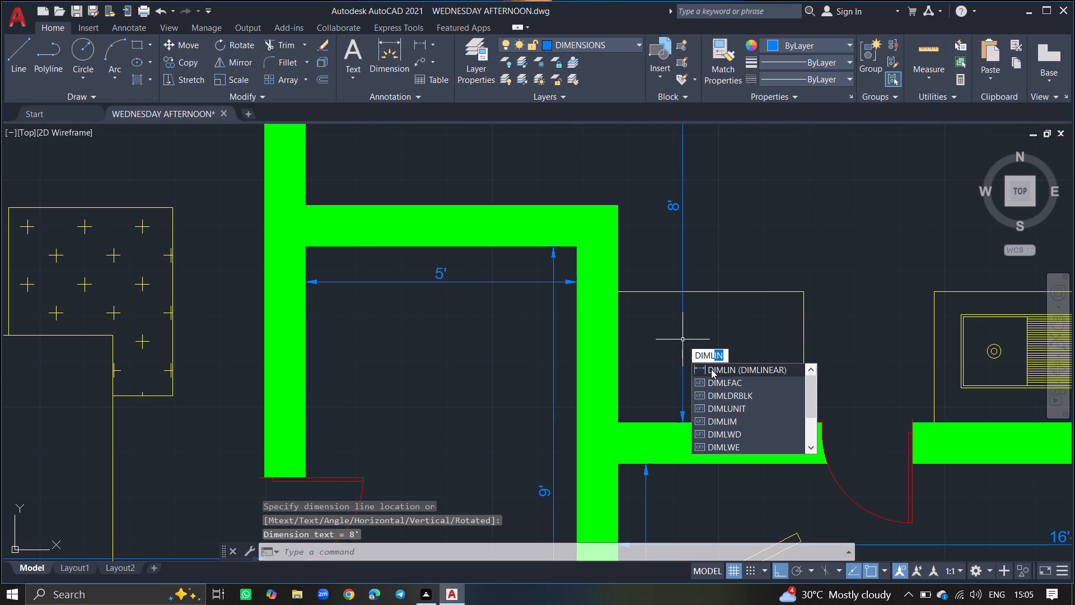
{"action": "left_click", "coordinate": [713, 367]}
{"action": "scroll", "coordinate": [713, 367], "scroll_direction": "down", "scroll_amount": 3, "text": "ctrl"}
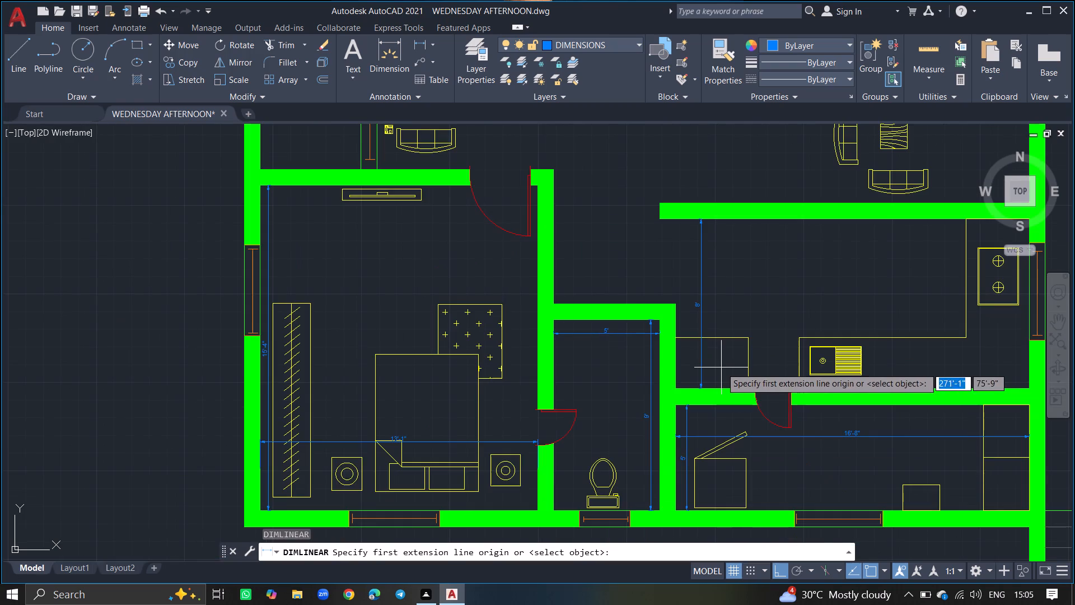
{"action": "left_click_drag", "start_coordinate": [677, 335], "coordinate": [866, 327]}
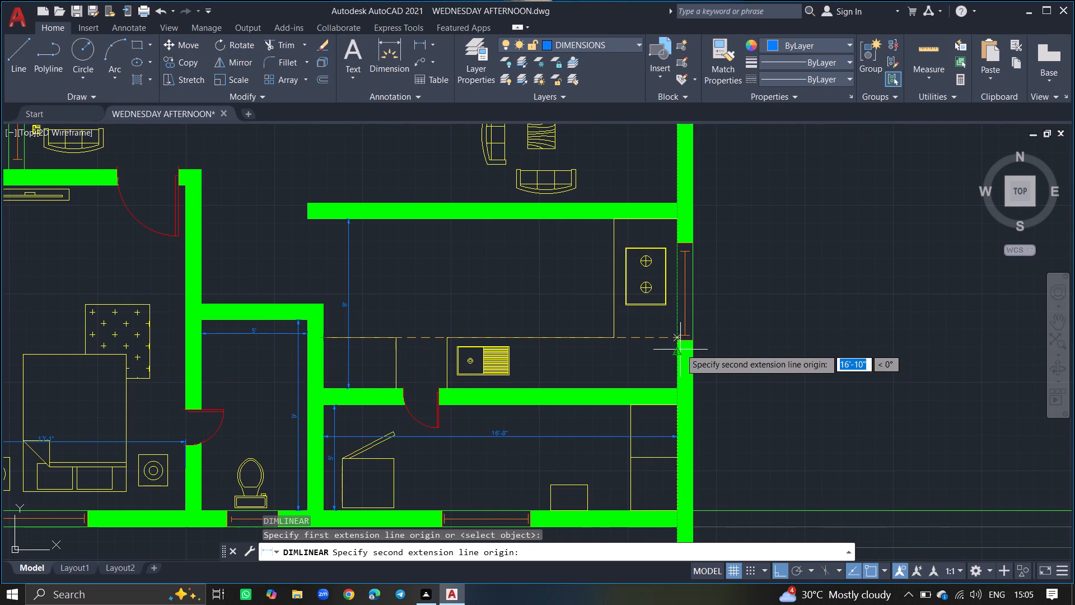
{"action": "left_click_drag", "start_coordinate": [676, 337], "coordinate": [629, 329]}
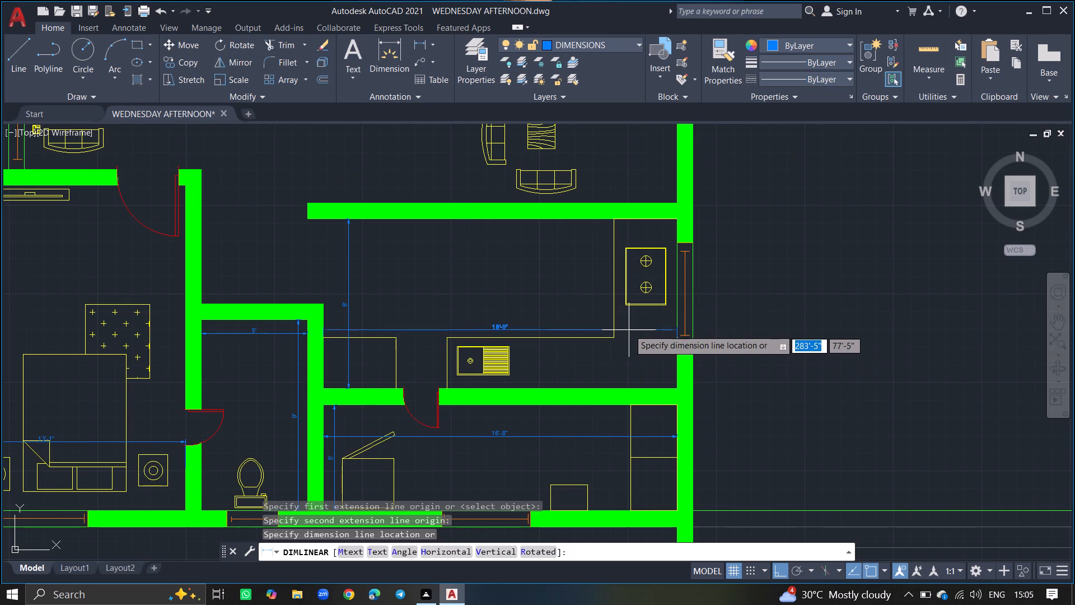
{"action": "left_click_drag", "start_coordinate": [629, 329], "coordinate": [628, 325]}
{"action": "left_click_drag", "start_coordinate": [628, 325], "coordinate": [504, 330]}
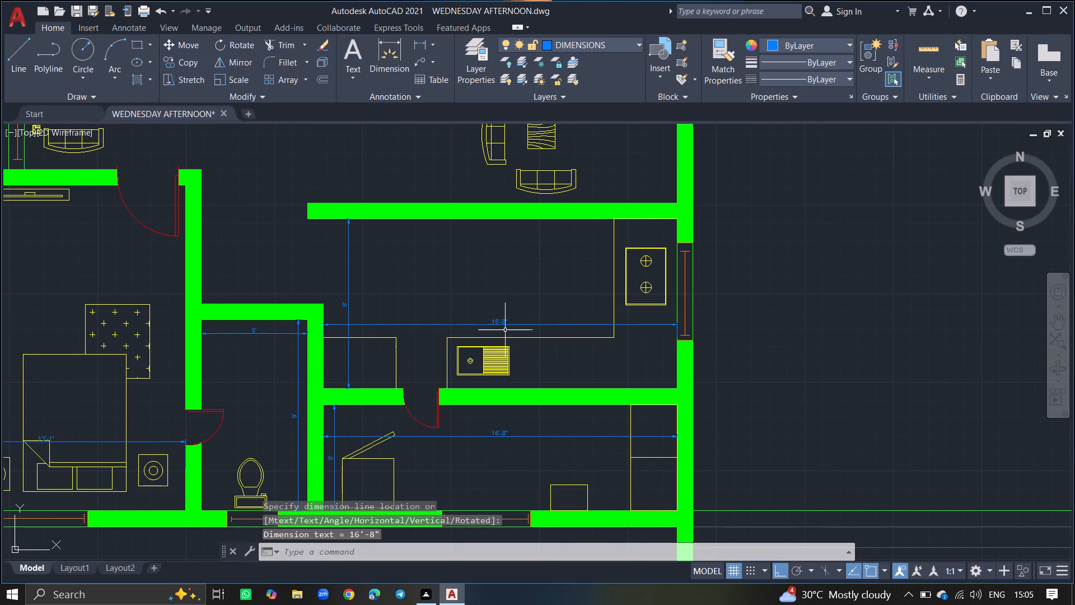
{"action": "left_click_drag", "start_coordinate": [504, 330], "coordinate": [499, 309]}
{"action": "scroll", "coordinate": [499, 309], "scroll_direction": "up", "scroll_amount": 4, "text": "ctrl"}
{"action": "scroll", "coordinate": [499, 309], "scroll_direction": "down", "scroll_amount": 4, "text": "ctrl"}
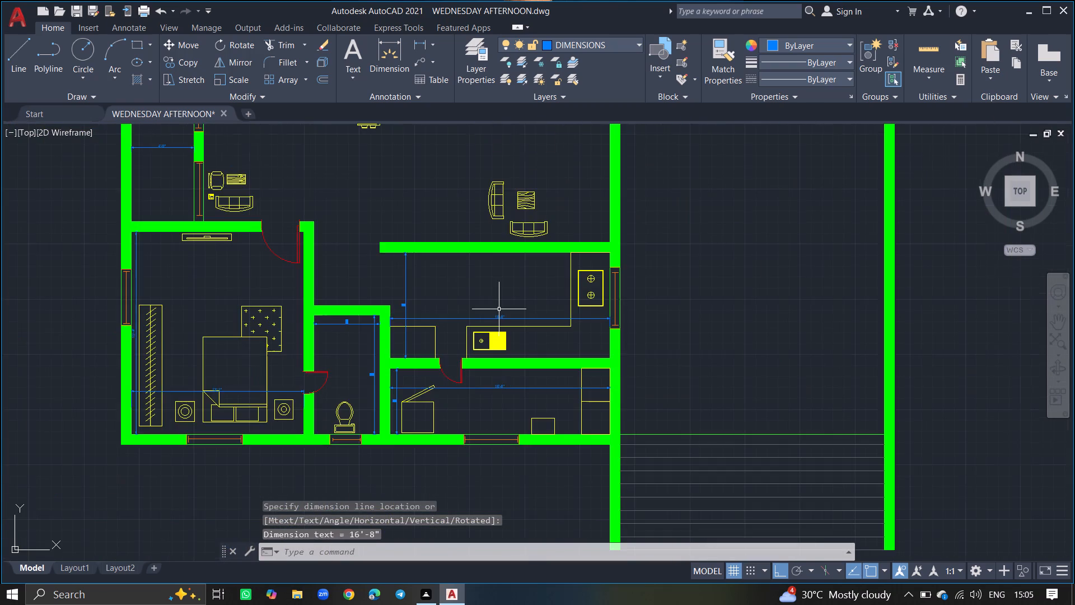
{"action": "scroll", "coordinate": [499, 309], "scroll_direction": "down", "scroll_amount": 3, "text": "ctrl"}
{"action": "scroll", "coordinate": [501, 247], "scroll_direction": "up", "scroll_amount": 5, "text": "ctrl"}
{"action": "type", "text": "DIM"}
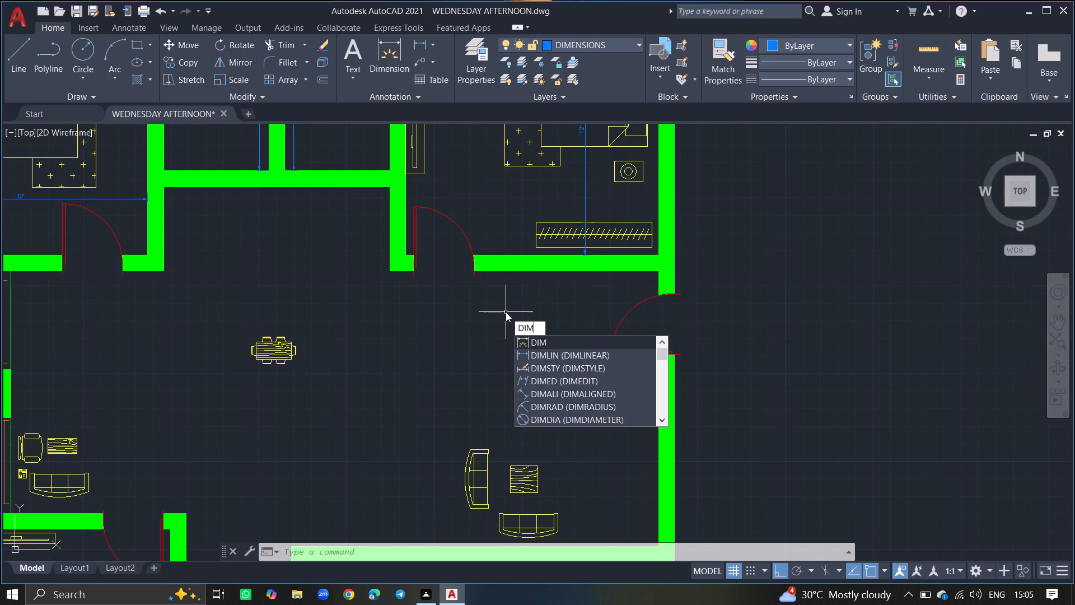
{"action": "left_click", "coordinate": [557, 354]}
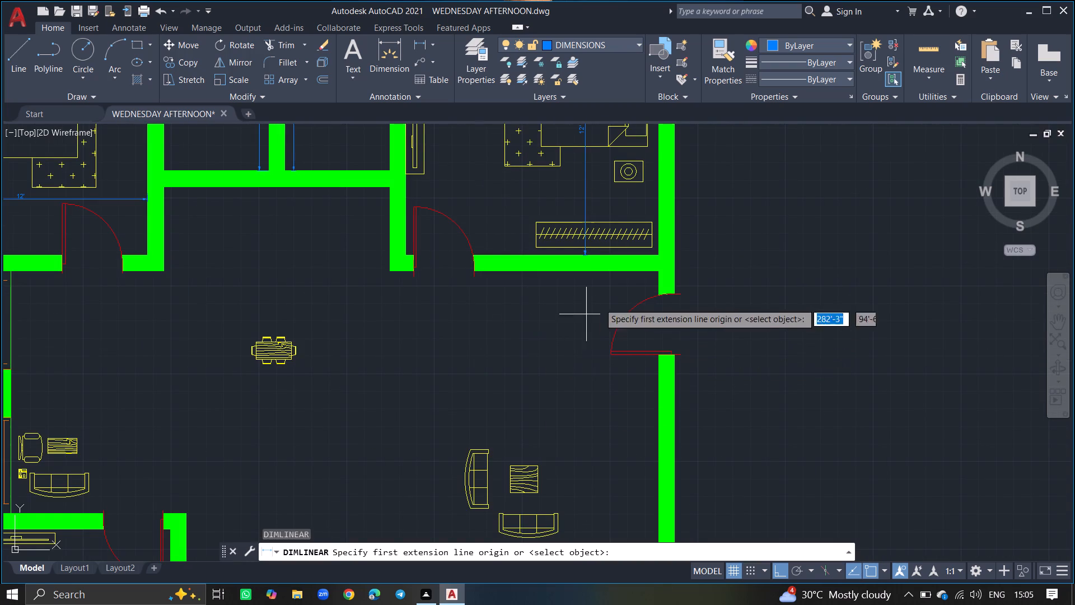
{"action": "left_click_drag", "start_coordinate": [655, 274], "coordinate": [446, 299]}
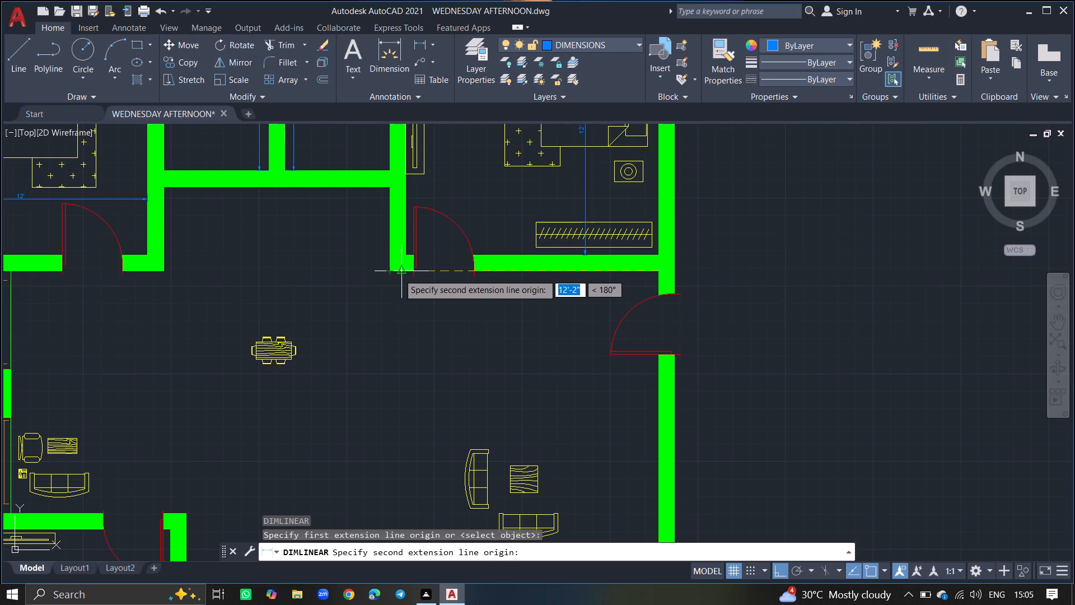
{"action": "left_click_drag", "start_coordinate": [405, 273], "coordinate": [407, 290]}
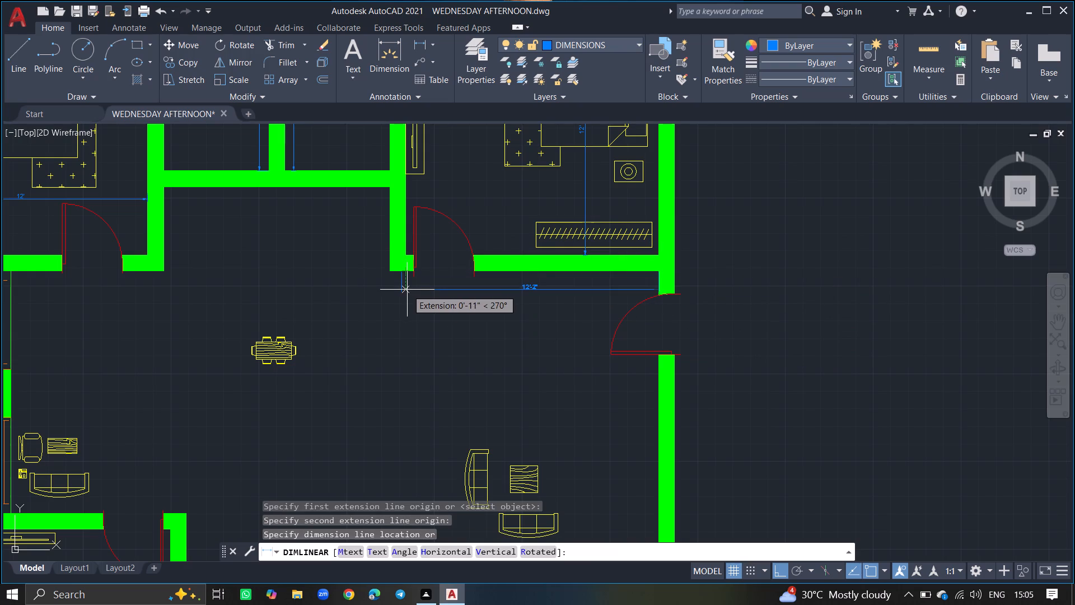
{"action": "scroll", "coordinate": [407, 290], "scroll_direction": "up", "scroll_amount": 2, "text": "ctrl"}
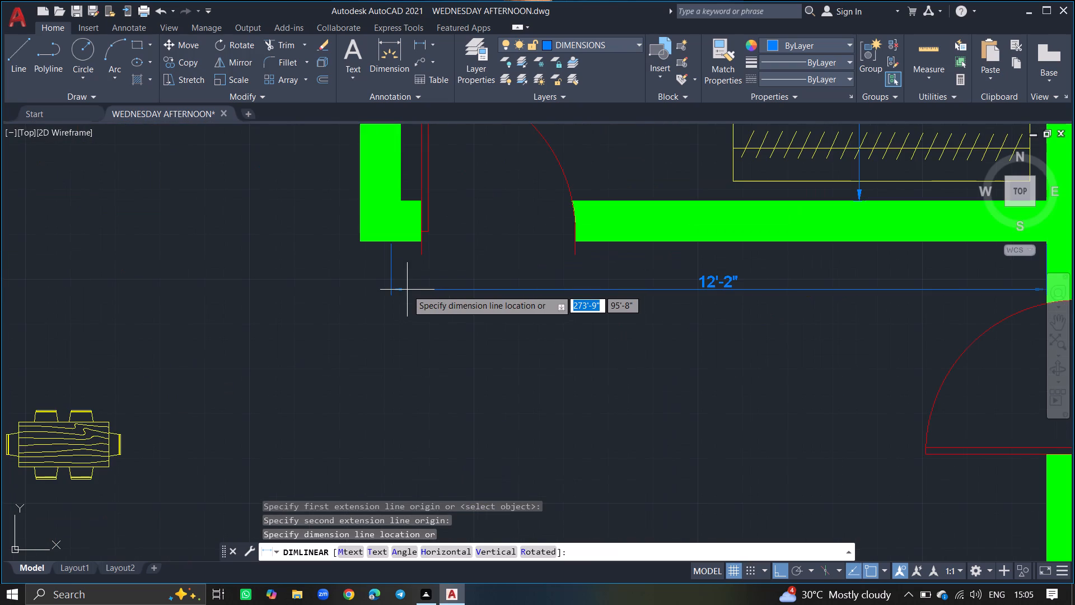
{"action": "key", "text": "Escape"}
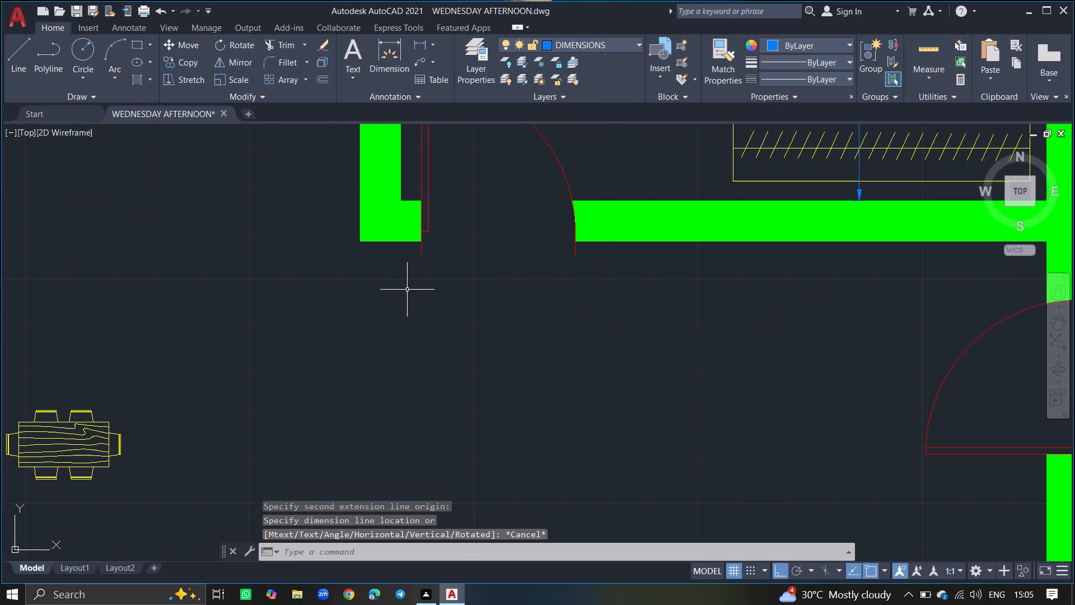
Add a horizontal linear dimension below the upper-right bedroom's bottom wall, from the left partition's inner face line to the outer wall's inner face.
{"action": "type", "text": "DIML"}
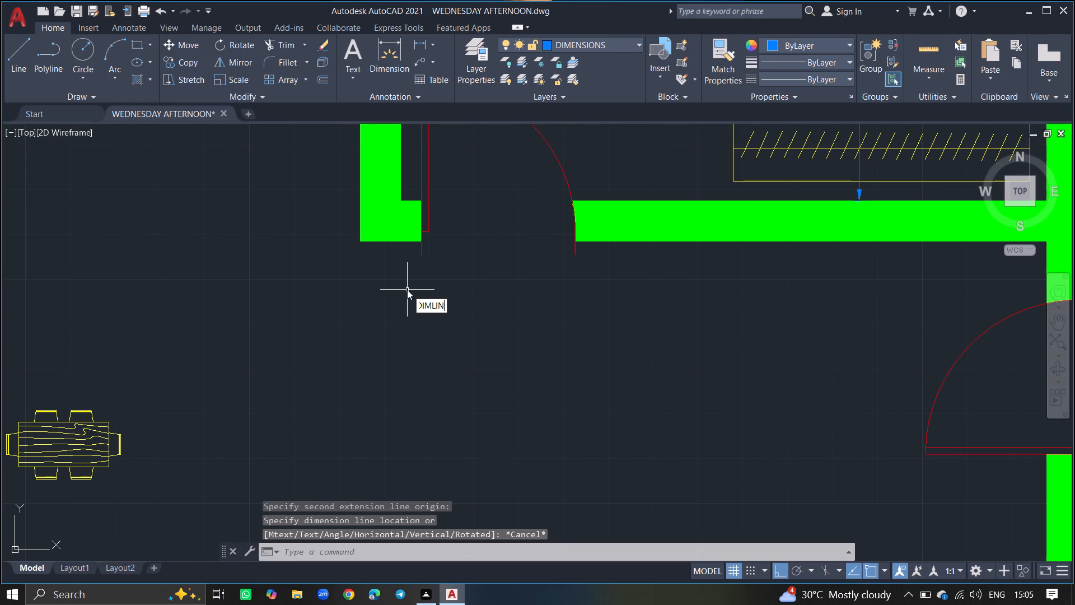
{"action": "left_click_drag", "start_coordinate": [474, 320], "coordinate": [474, 319]}
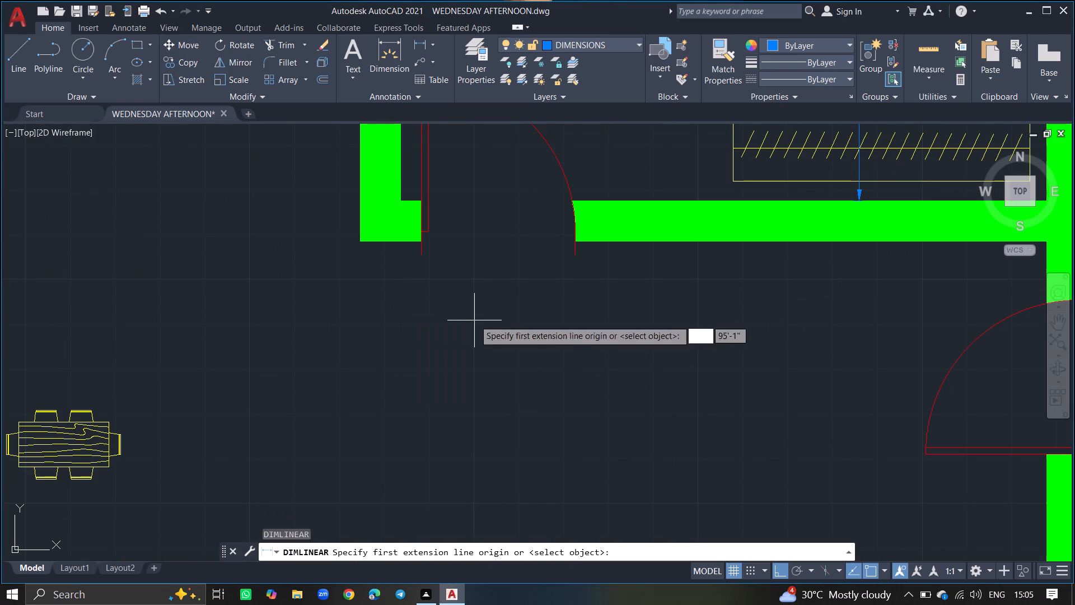
{"action": "left_click_drag", "start_coordinate": [474, 319], "coordinate": [402, 201]}
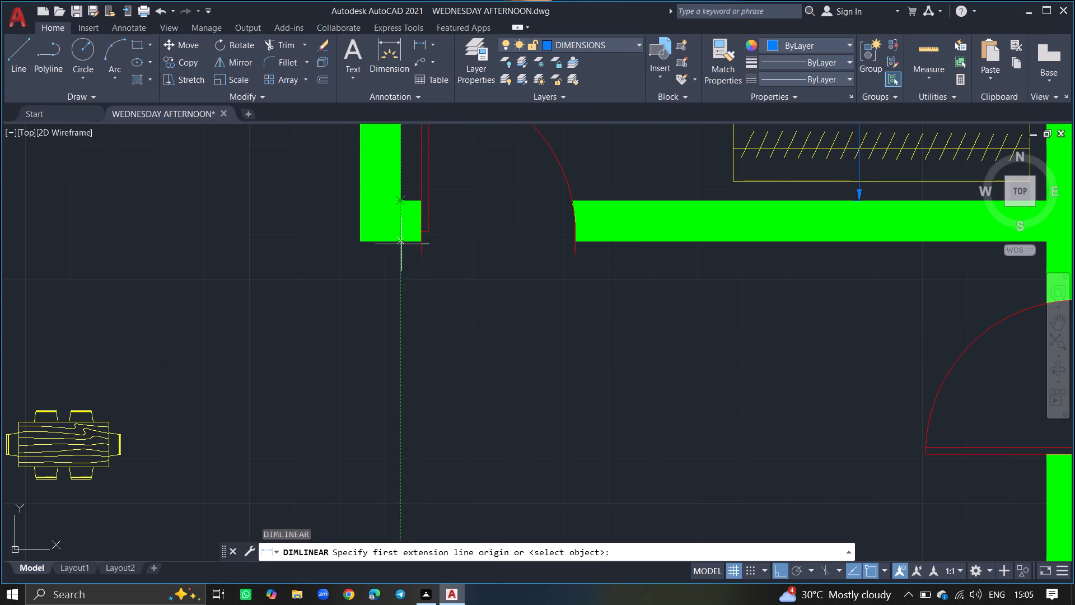
{"action": "left_click_drag", "start_coordinate": [401, 243], "coordinate": [613, 232]}
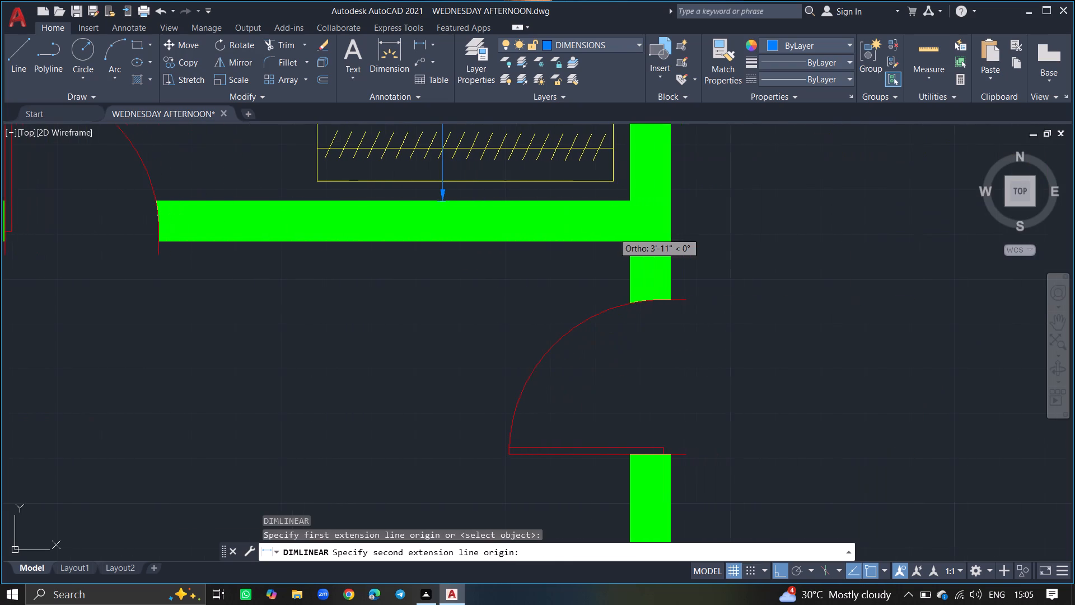
{"action": "left_click_drag", "start_coordinate": [627, 244], "coordinate": [563, 276]}
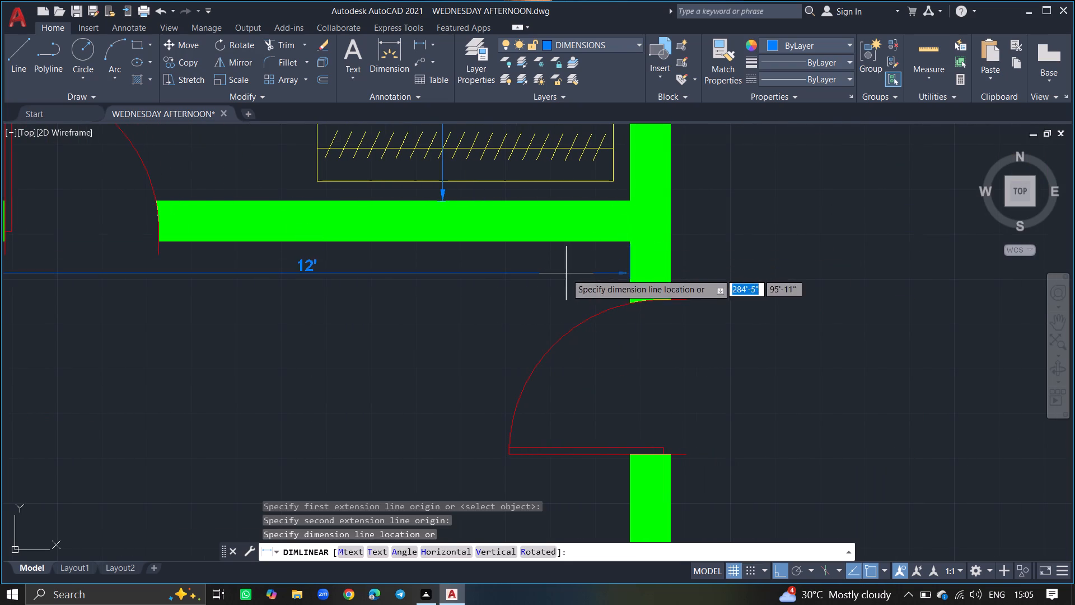
{"action": "left_click_drag", "start_coordinate": [563, 276], "coordinate": [491, 314]}
{"action": "left_click", "coordinate": [491, 314]}
Add a vertical linear dimension across the living area, from the kitchen top wall's upper face to the upper-right bedroom bottom wall's lower face.
{"action": "scroll", "coordinate": [491, 314], "scroll_direction": "down", "scroll_amount": 4, "text": "ctrl"}
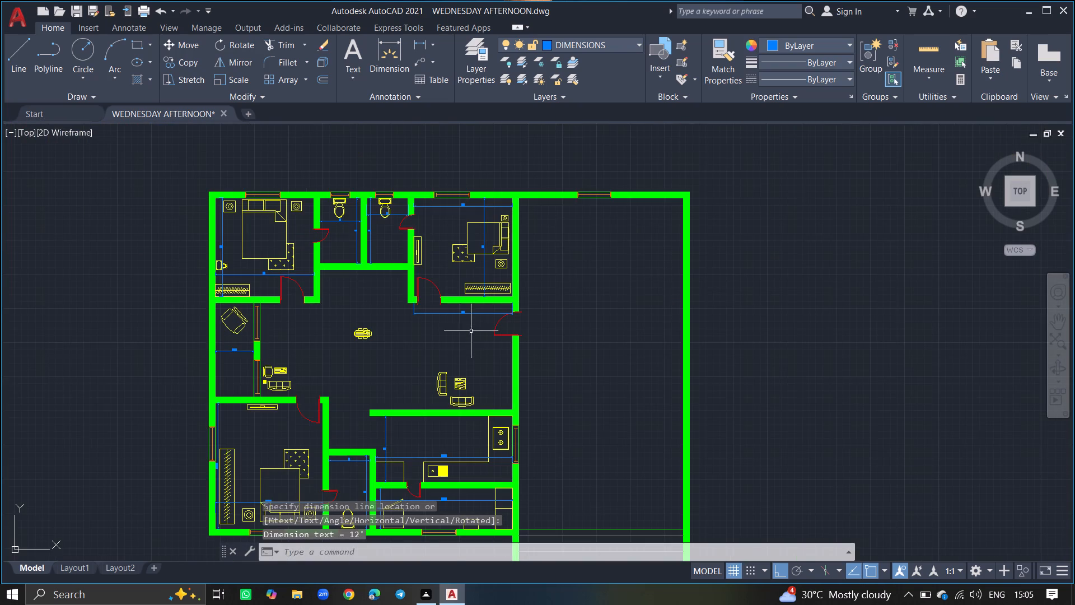
{"action": "type", "text": "DIML"}
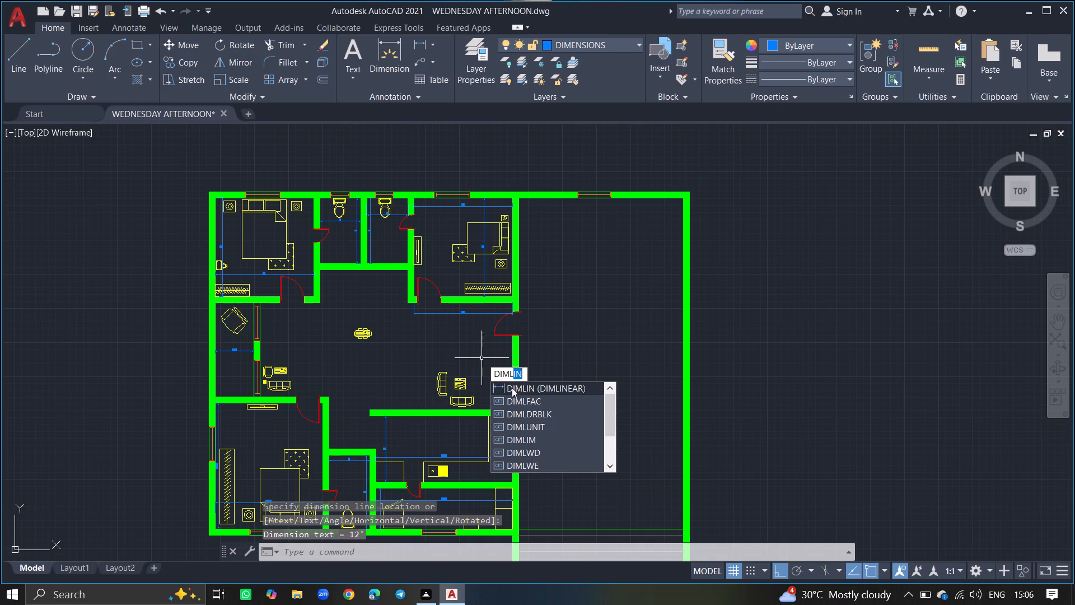
{"action": "left_click_drag", "start_coordinate": [512, 388], "coordinate": [484, 387]}
{"action": "scroll", "coordinate": [484, 387], "scroll_direction": "up", "scroll_amount": 3, "text": "ctrl"}
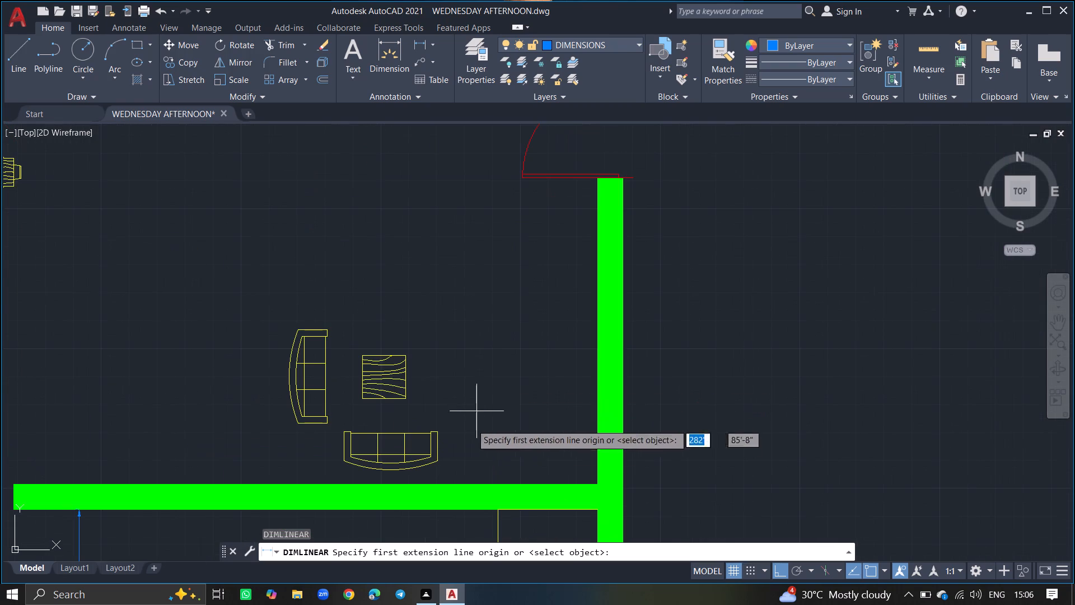
{"action": "left_click_drag", "start_coordinate": [455, 487], "coordinate": [461, 378]}
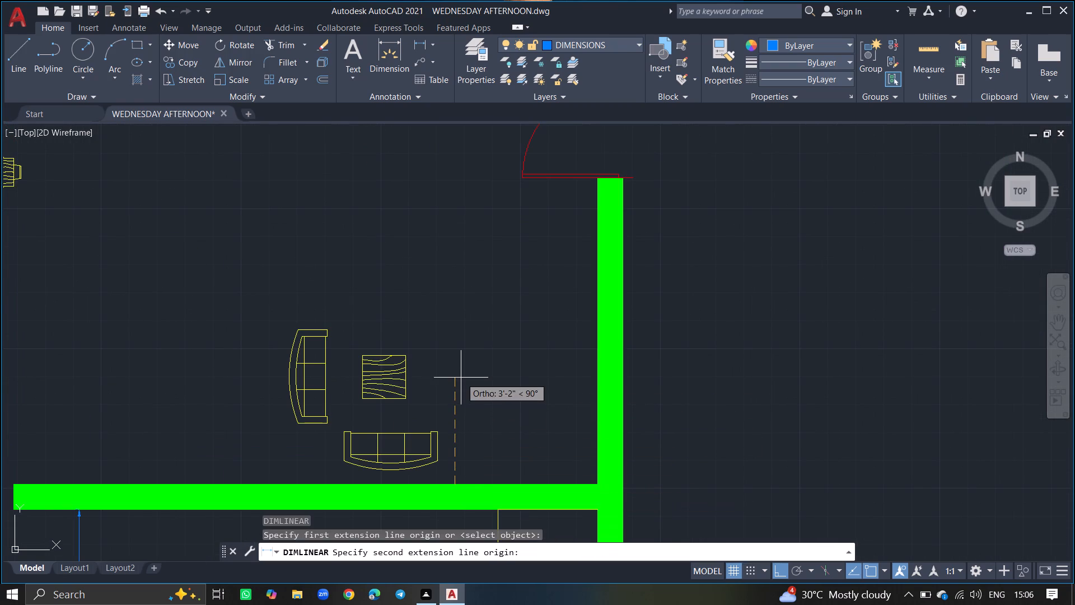
{"action": "scroll", "coordinate": [461, 378], "scroll_direction": "down", "scroll_amount": 3, "text": "ctrl"}
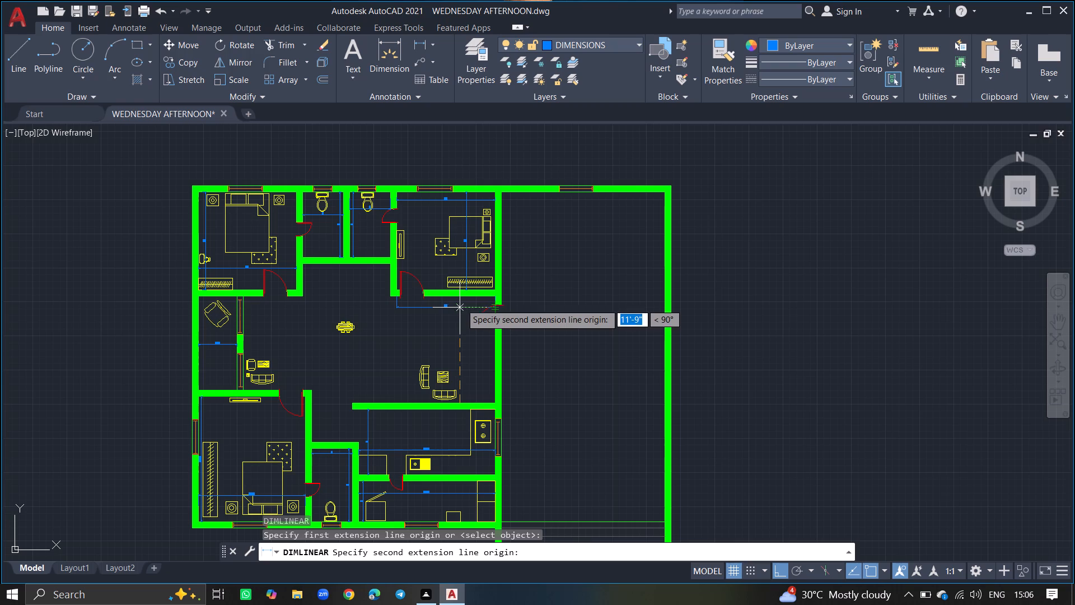
{"action": "scroll", "coordinate": [461, 296], "scroll_direction": "up", "scroll_amount": 8, "text": "ctrl"}
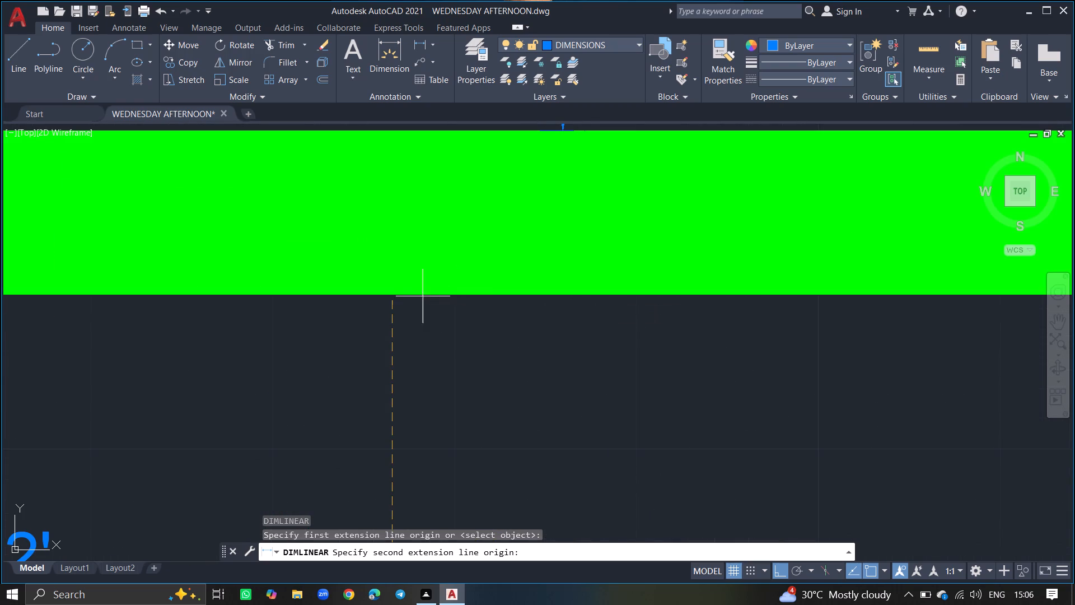
{"action": "left_click_drag", "start_coordinate": [392, 297], "coordinate": [457, 309]}
{"action": "left_click", "coordinate": [457, 309]}
Add a horizontal linear dimension across the recess below the two upper bathrooms, between the facing partition walls, near their lower ends.
{"action": "scroll", "coordinate": [457, 309], "scroll_direction": "down", "scroll_amount": 6, "text": "ctrl"}
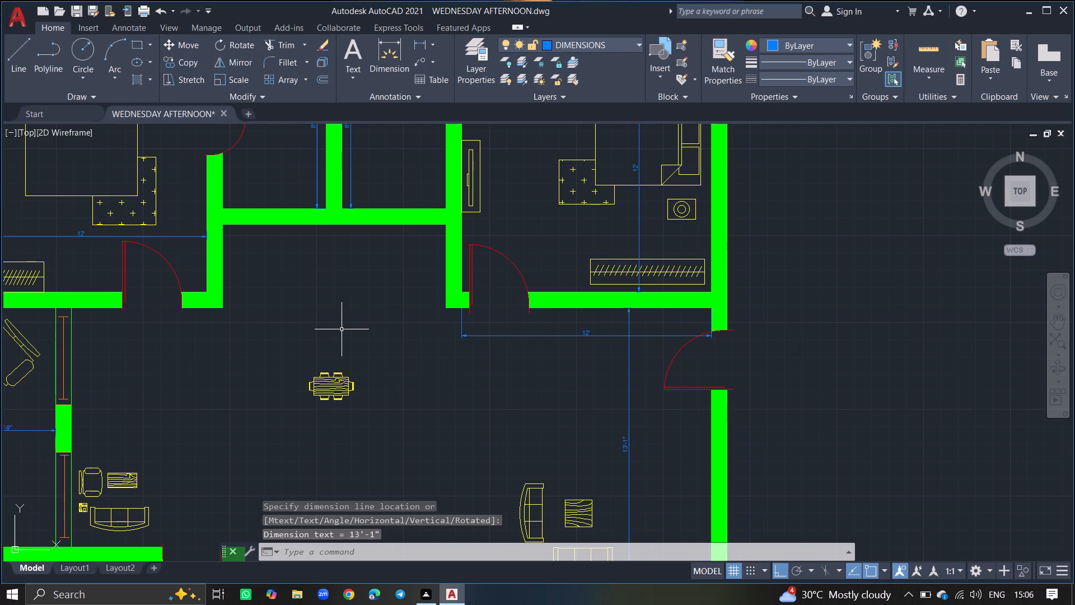
{"action": "type", "text": "DIML"}
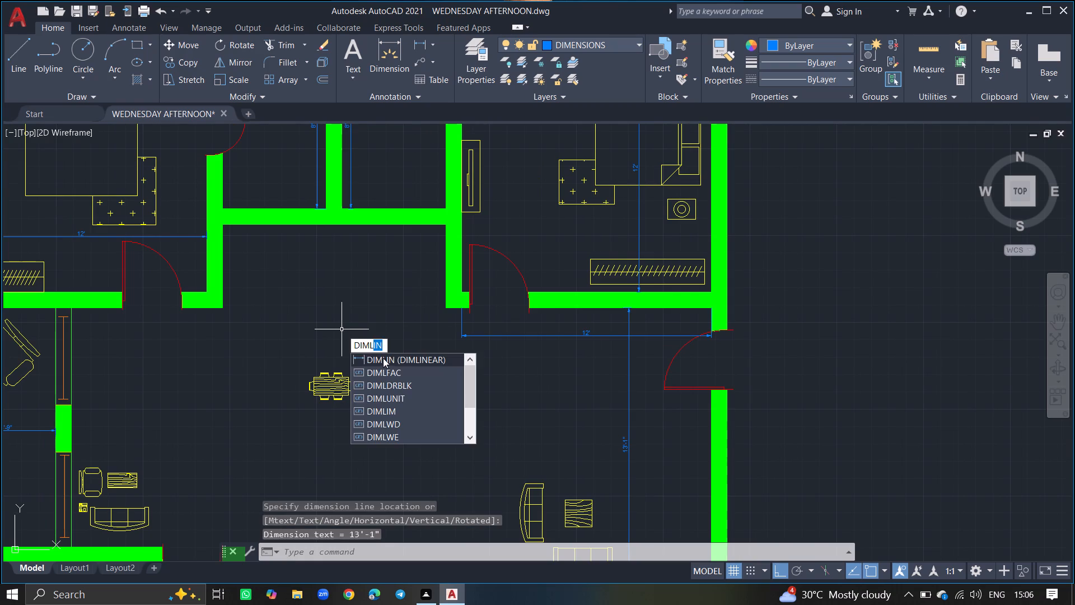
{"action": "left_click", "coordinate": [384, 359]}
{"action": "scroll", "coordinate": [384, 359], "scroll_direction": "down", "scroll_amount": 2, "text": "ctrl"}
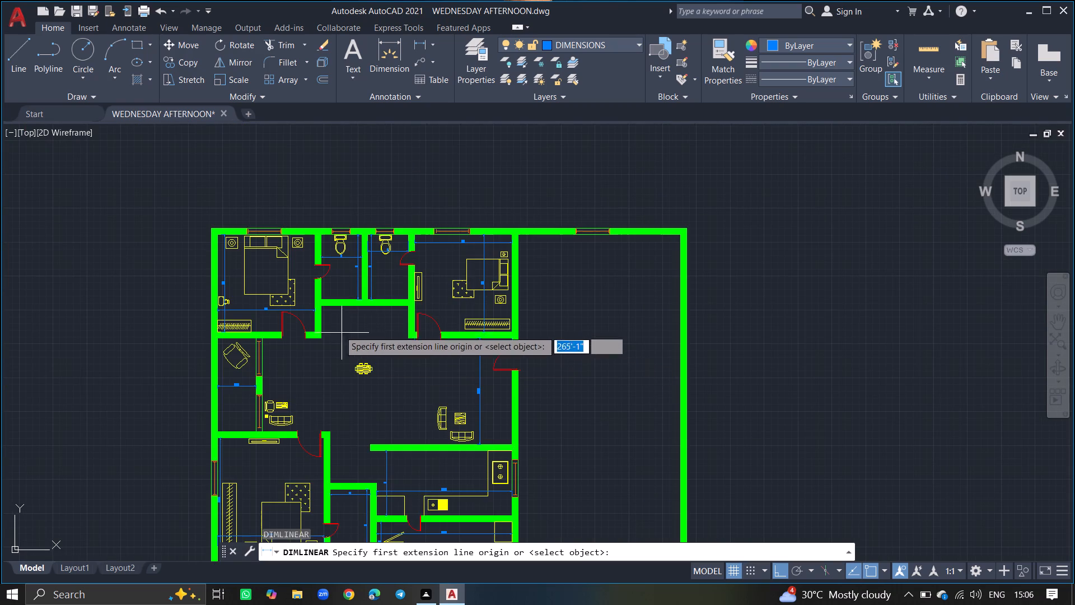
{"action": "left_click", "coordinate": [325, 327]}
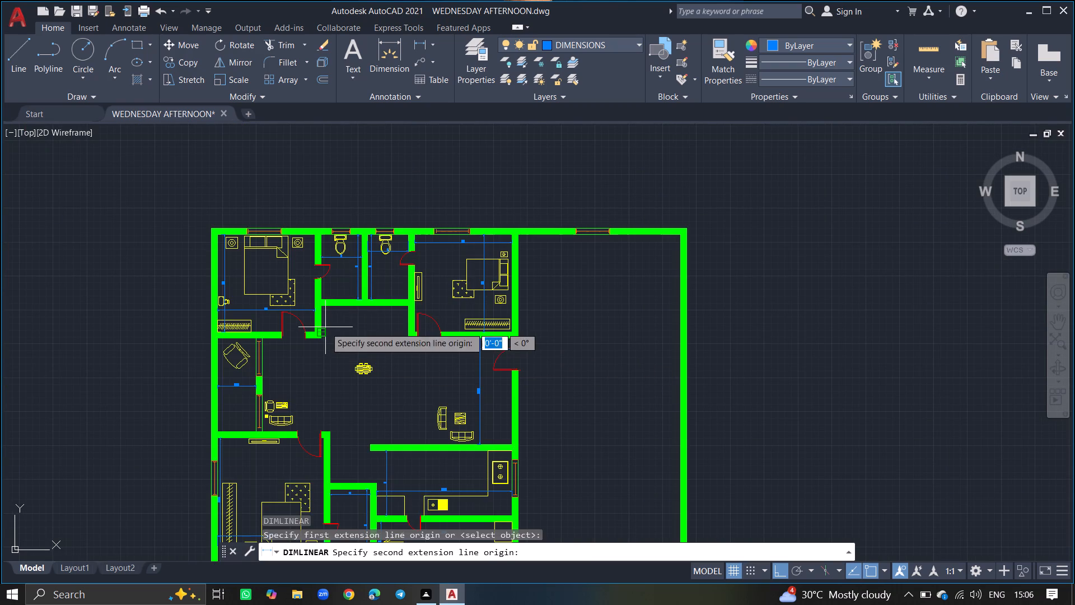
{"action": "left_click", "coordinate": [408, 329]}
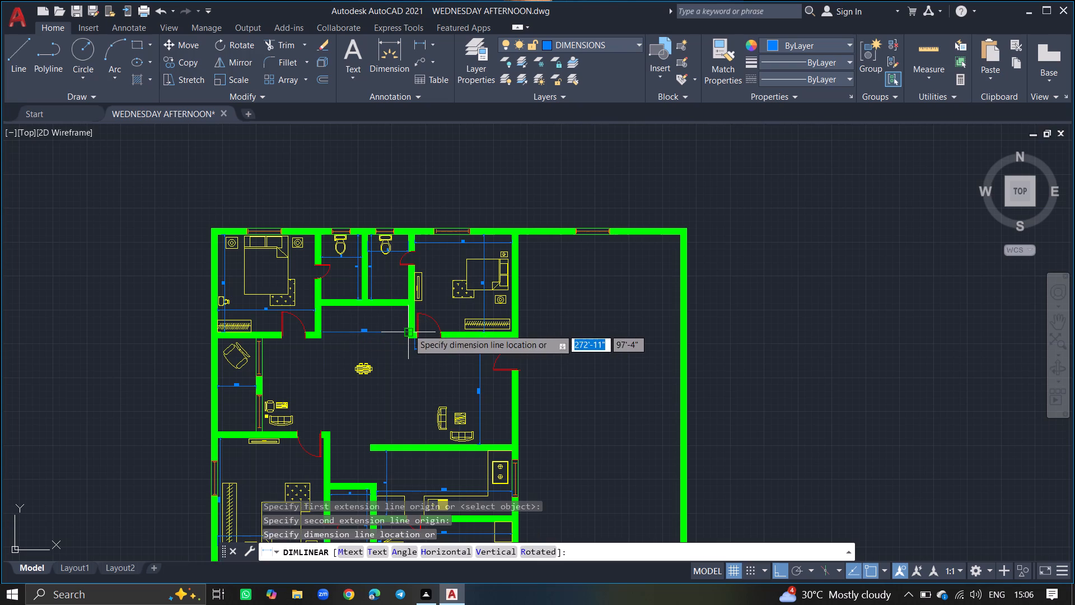
{"action": "left_click", "coordinate": [398, 334]}
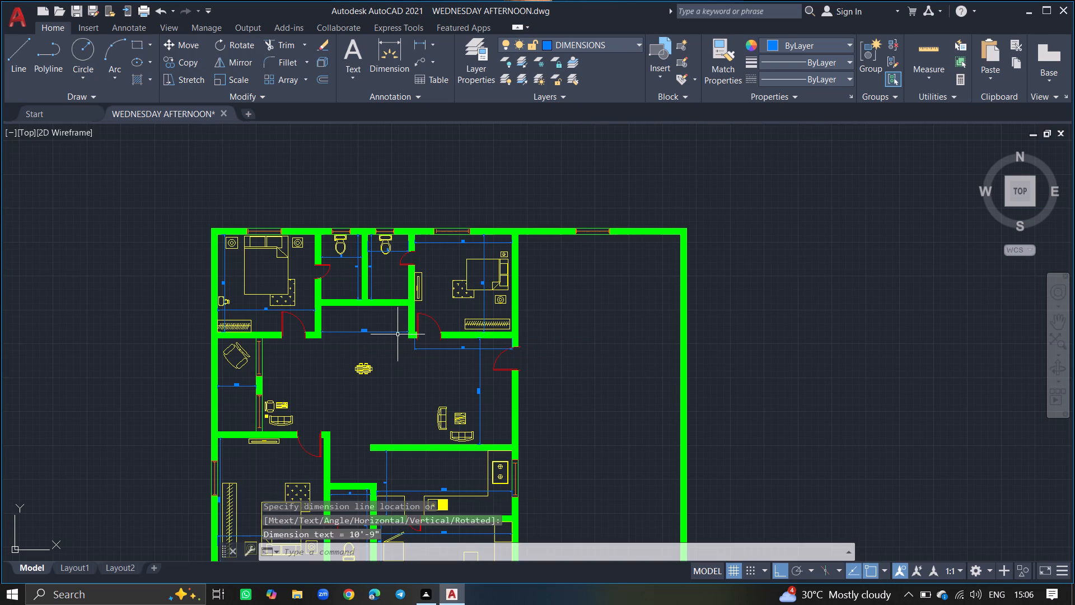
Add a horizontal linear dimension from the small left room's windowed wall to the lower corner of the upper-left bedroom's partition, above the desk.
{"action": "scroll", "coordinate": [354, 319], "scroll_direction": "up", "scroll_amount": 4, "text": "ctrl"}
{"action": "scroll", "coordinate": [354, 319], "scroll_direction": "down", "scroll_amount": 3, "text": "ctrl"}
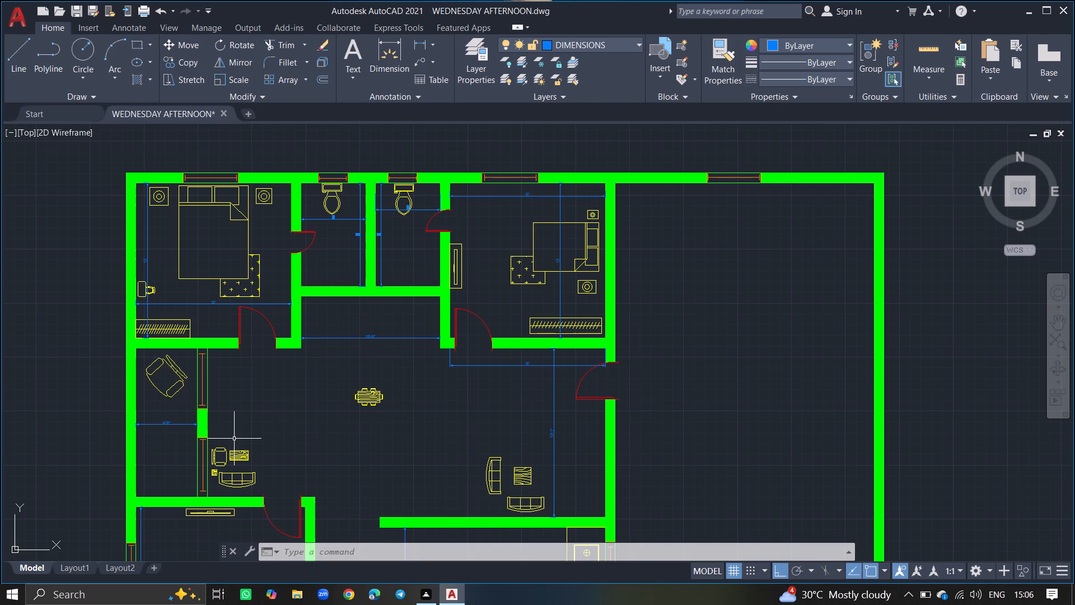
{"action": "type", "text": "DIML"}
{"action": "left_click", "coordinate": [275, 473]}
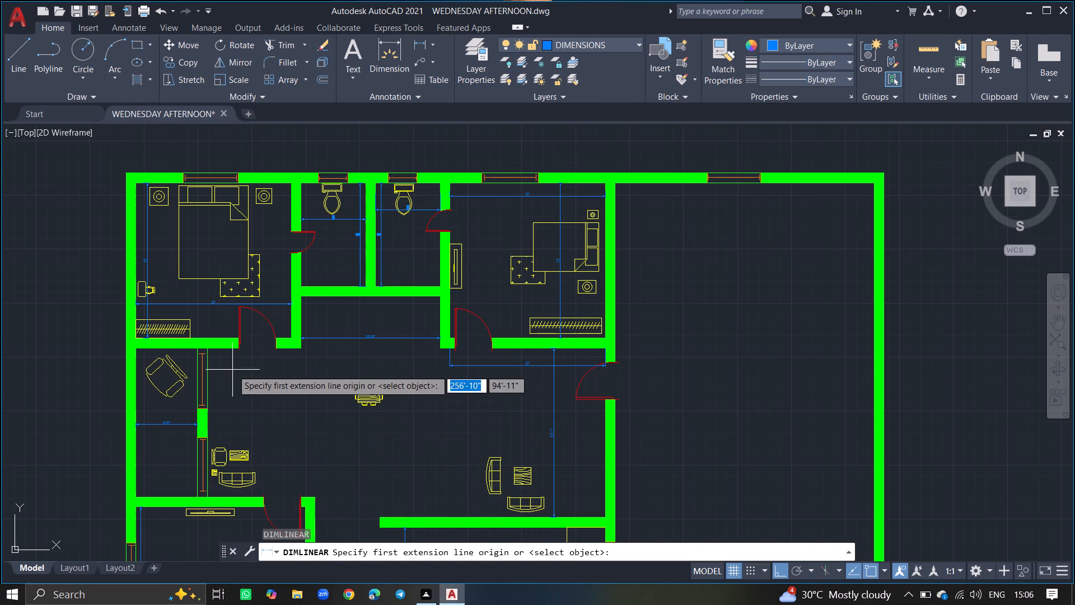
{"action": "left_click_drag", "start_coordinate": [208, 361], "coordinate": [293, 366]}
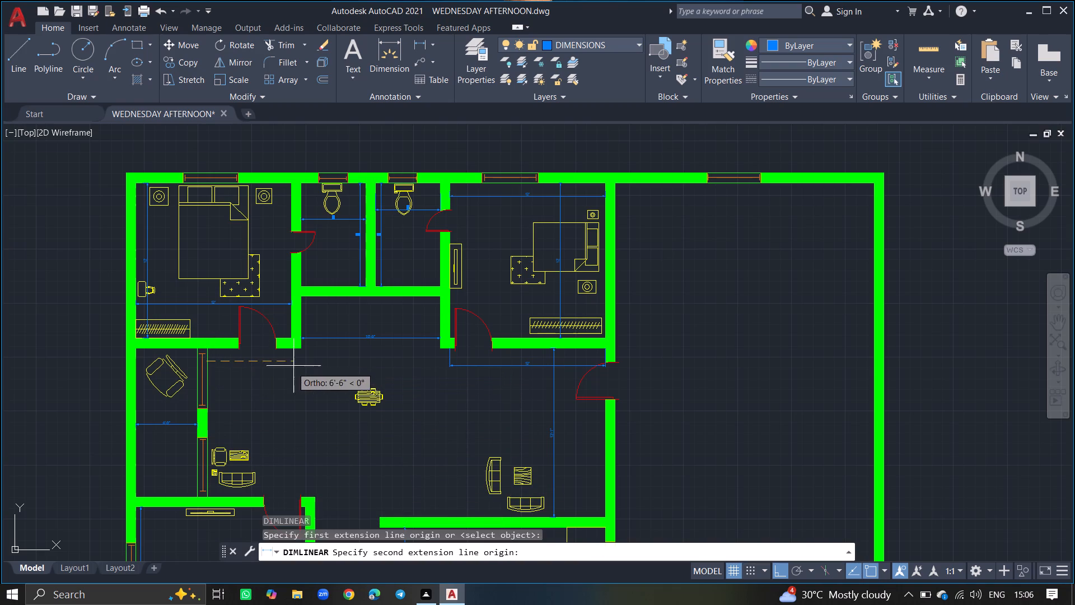
{"action": "left_click_drag", "start_coordinate": [293, 366], "coordinate": [302, 351]}
{"action": "left_click_drag", "start_coordinate": [302, 351], "coordinate": [302, 389]}
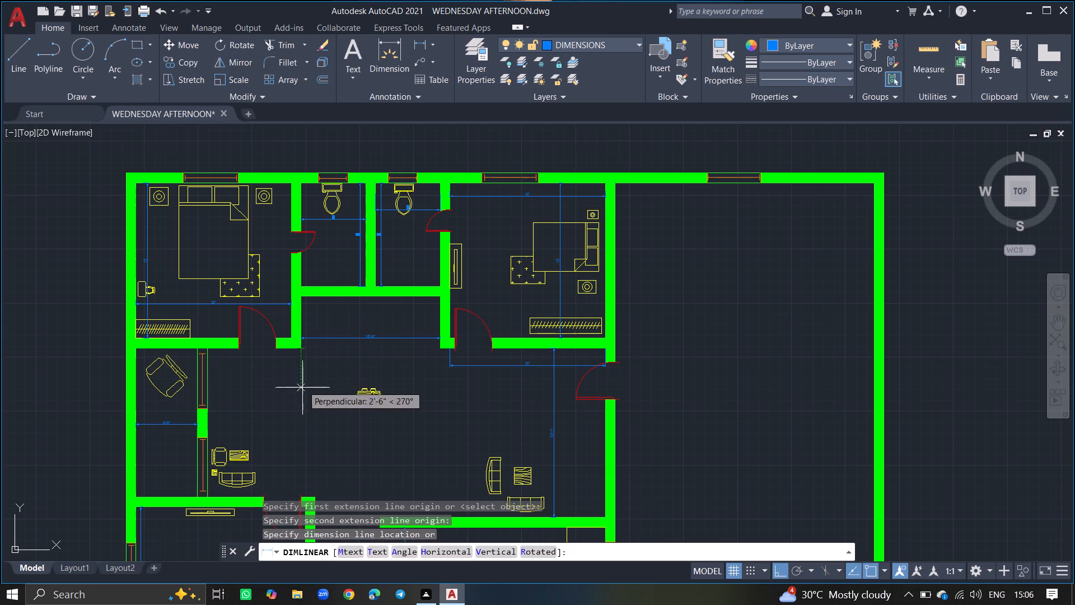
{"action": "left_click_drag", "start_coordinate": [302, 389], "coordinate": [272, 416]}
{"action": "left_click_drag", "start_coordinate": [272, 416], "coordinate": [261, 436]}
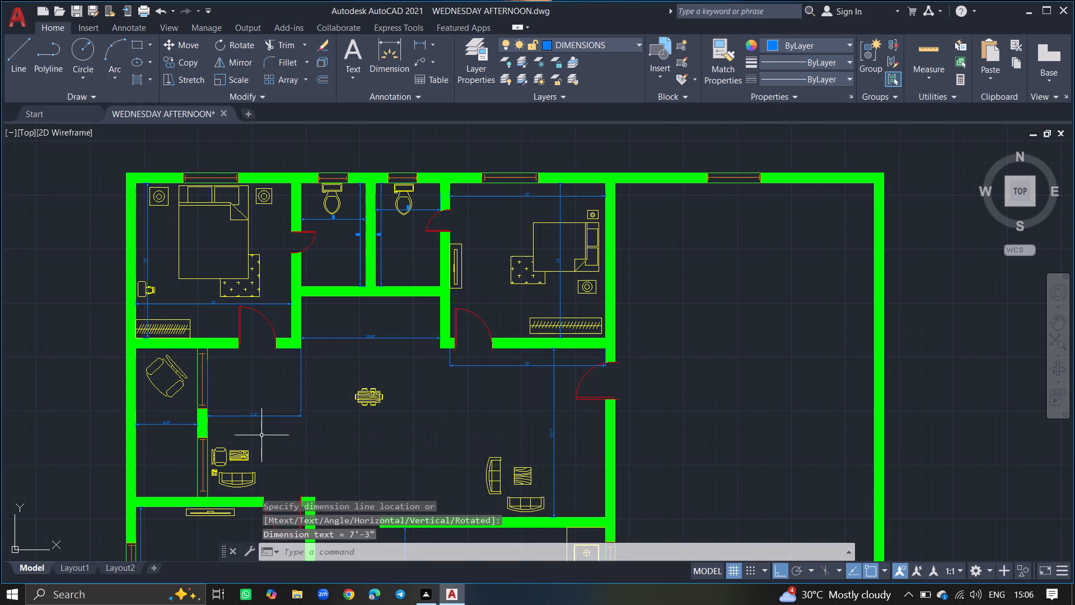
Add a vertical linear dimension from the lower-left bedroom top wall's upper face to the upper-left bedroom bottom wall, right of the desk area.
{"action": "scroll", "coordinate": [261, 436], "scroll_direction": "up", "scroll_amount": 4, "text": "ctrl"}
{"action": "scroll", "coordinate": [261, 436], "scroll_direction": "down", "scroll_amount": 2, "text": "ctrl"}
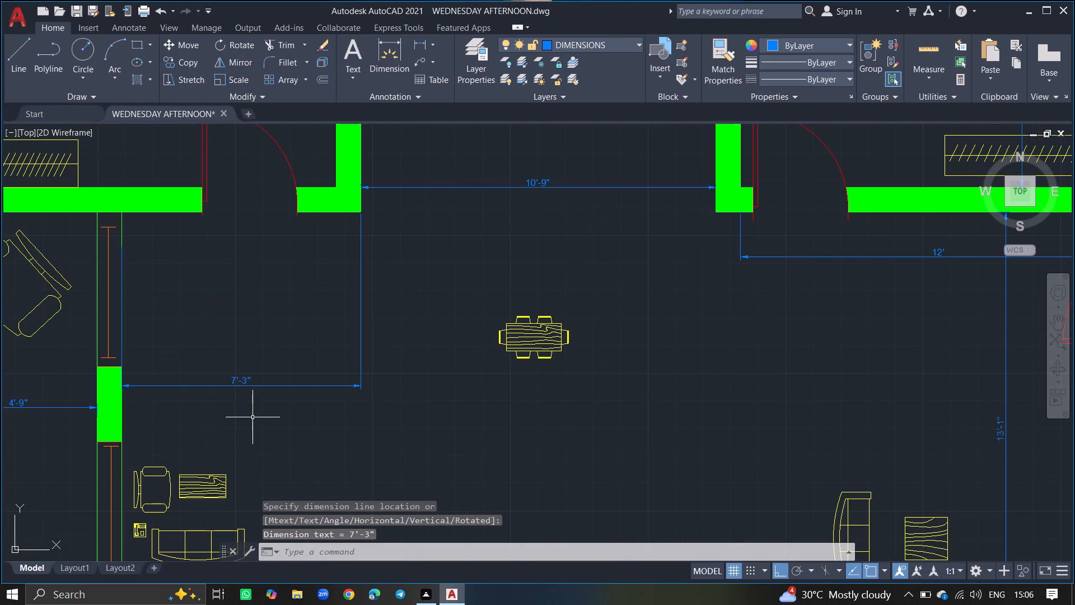
{"action": "scroll", "coordinate": [253, 417], "scroll_direction": "down", "scroll_amount": 4, "text": "ctrl"}
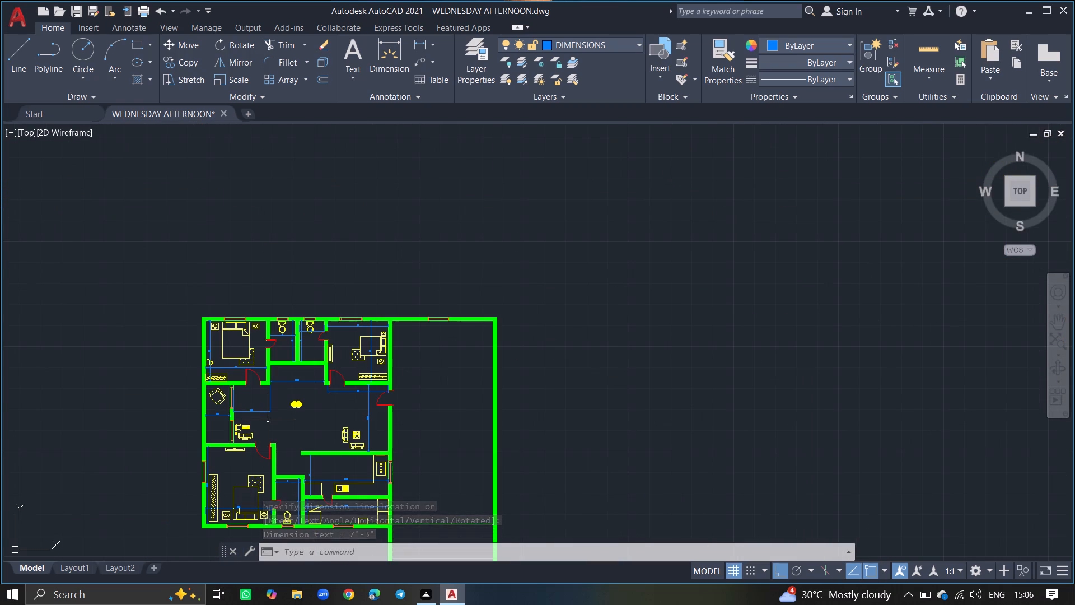
{"action": "type", "text": "DIML"}
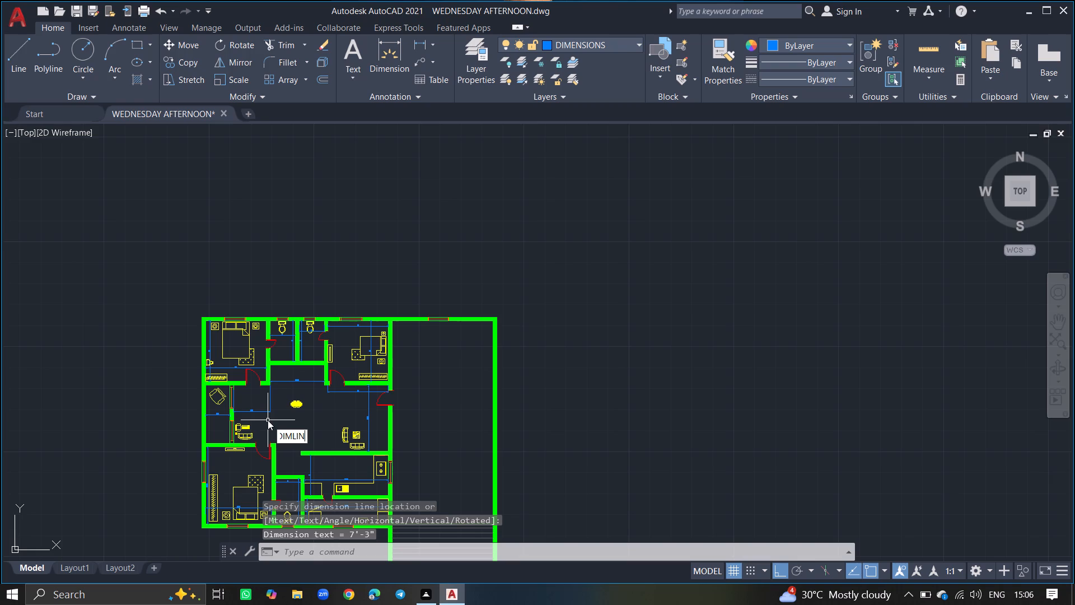
{"action": "left_click_drag", "start_coordinate": [298, 449], "coordinate": [256, 451]}
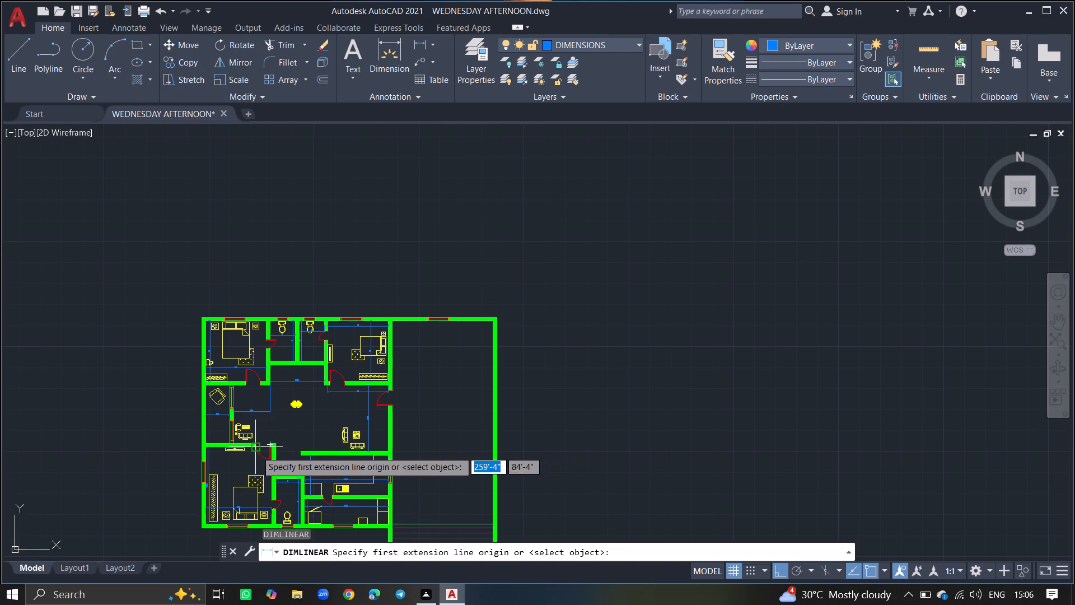
{"action": "scroll", "coordinate": [256, 451], "scroll_direction": "up", "scroll_amount": 4, "text": "ctrl"}
{"action": "left_click_drag", "start_coordinate": [232, 404], "coordinate": [248, 362]}
{"action": "scroll", "coordinate": [248, 362], "scroll_direction": "down", "scroll_amount": 3, "text": "ctrl"}
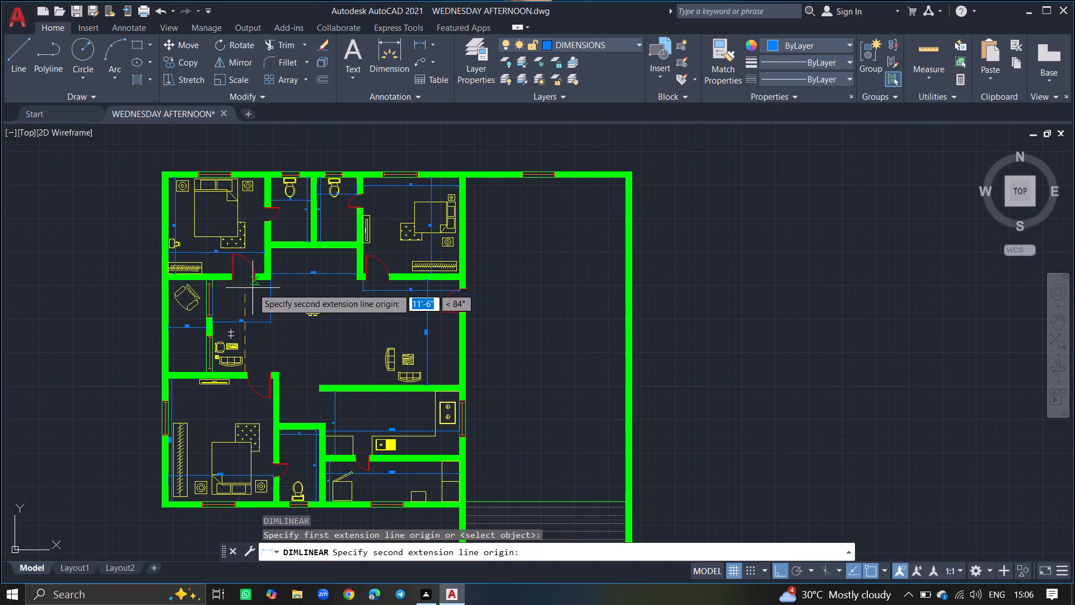
{"action": "left_click_drag", "start_coordinate": [244, 282], "coordinate": [263, 287]}
{"action": "left_click", "coordinate": [263, 287]}
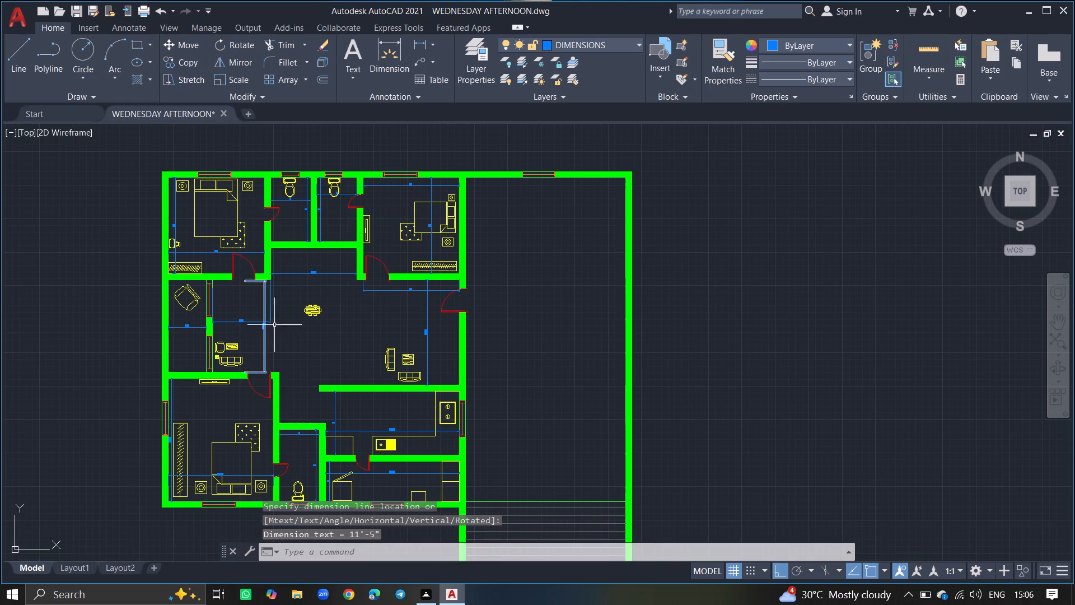
Add a horizontal linear dimension above the dining table, from the upper-left bedroom partition's lower corner to the start of the 12' dimension.
{"action": "scroll", "coordinate": [266, 332], "scroll_direction": "up", "scroll_amount": 5, "text": "ctrl"}
{"action": "scroll", "coordinate": [297, 331], "scroll_direction": "down", "scroll_amount": 1, "text": "ctrl"}
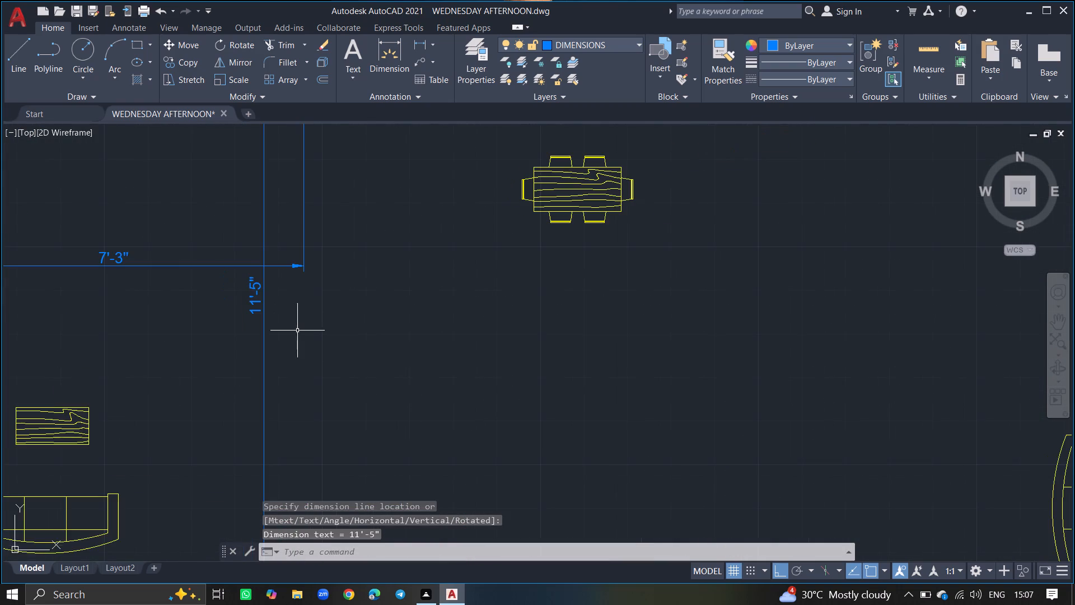
{"action": "scroll", "coordinate": [297, 331], "scroll_direction": "down", "scroll_amount": 1, "text": "ctrl"}
{"action": "scroll", "coordinate": [410, 303], "scroll_direction": "down", "scroll_amount": 3, "text": "ctrl"}
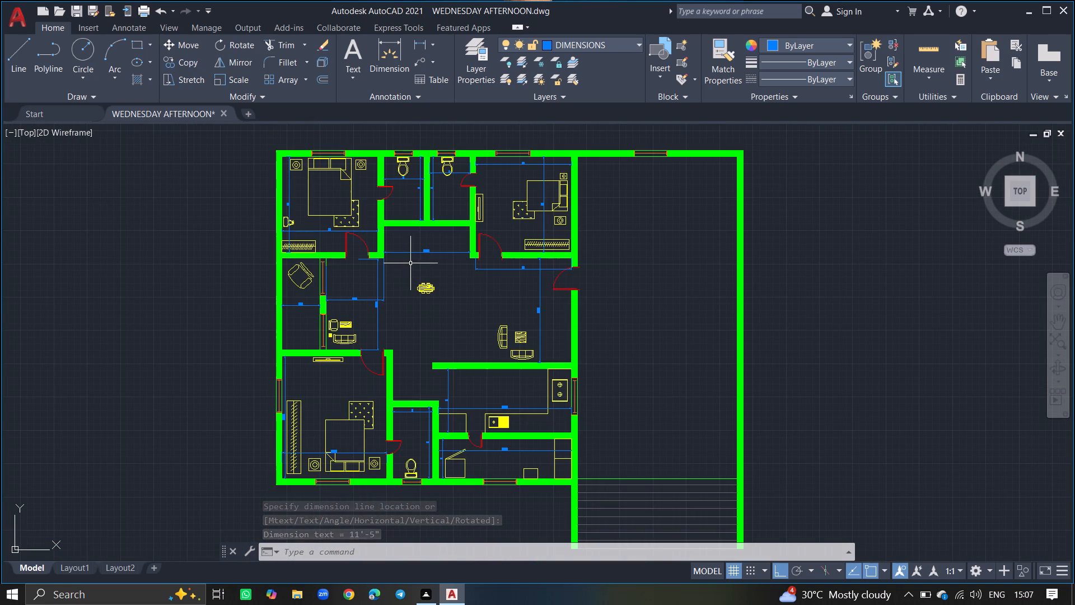
{"action": "scroll", "coordinate": [402, 262], "scroll_direction": "up", "scroll_amount": 1, "text": "ctrl"}
{"action": "type", "text": "DIML"}
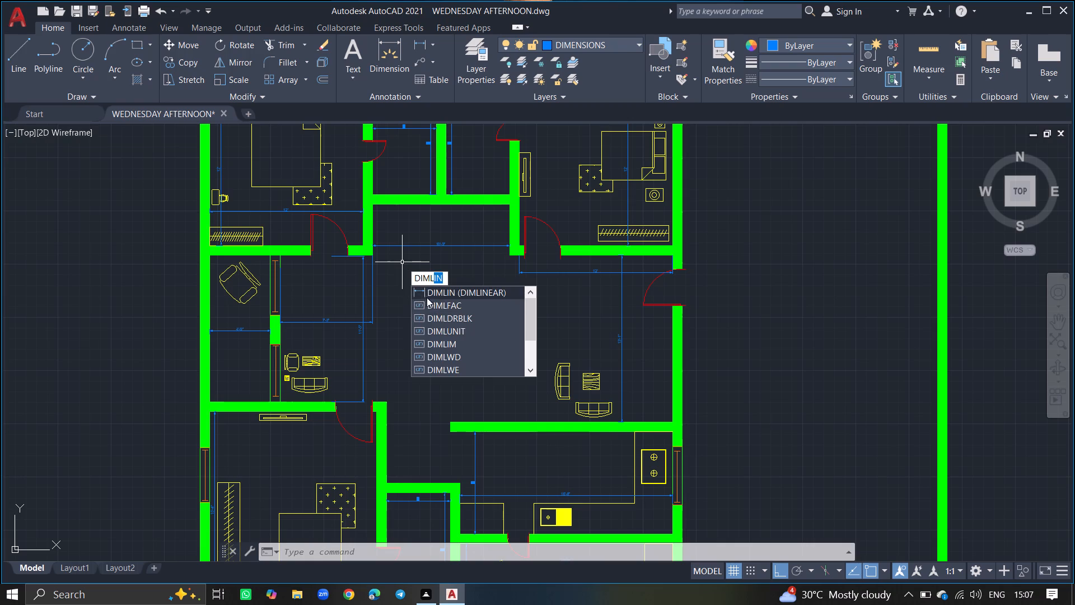
{"action": "left_click", "coordinate": [427, 291]}
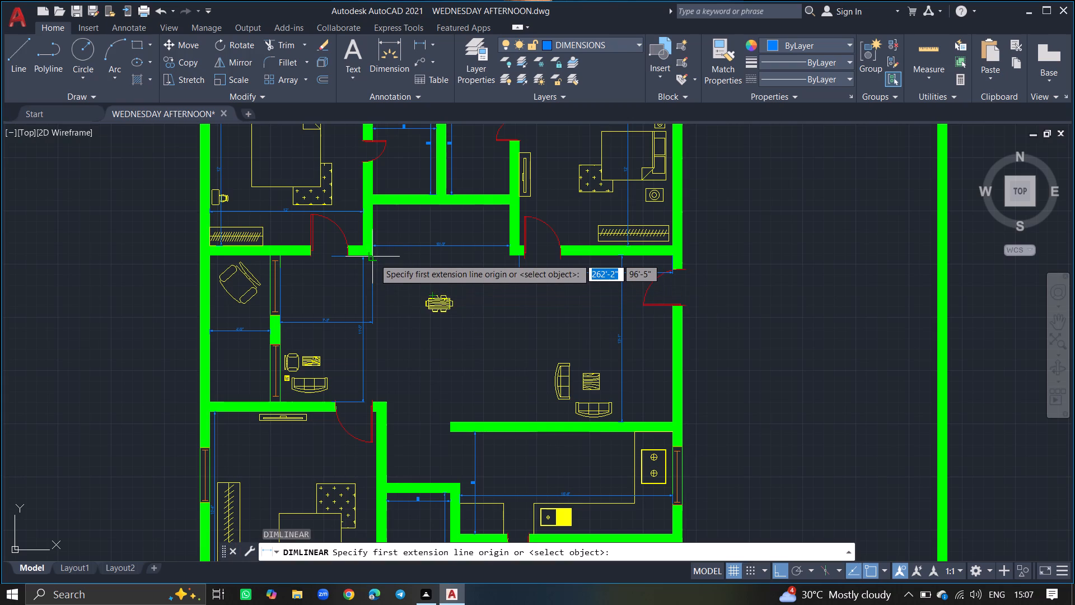
{"action": "left_click_drag", "start_coordinate": [374, 257], "coordinate": [497, 257]}
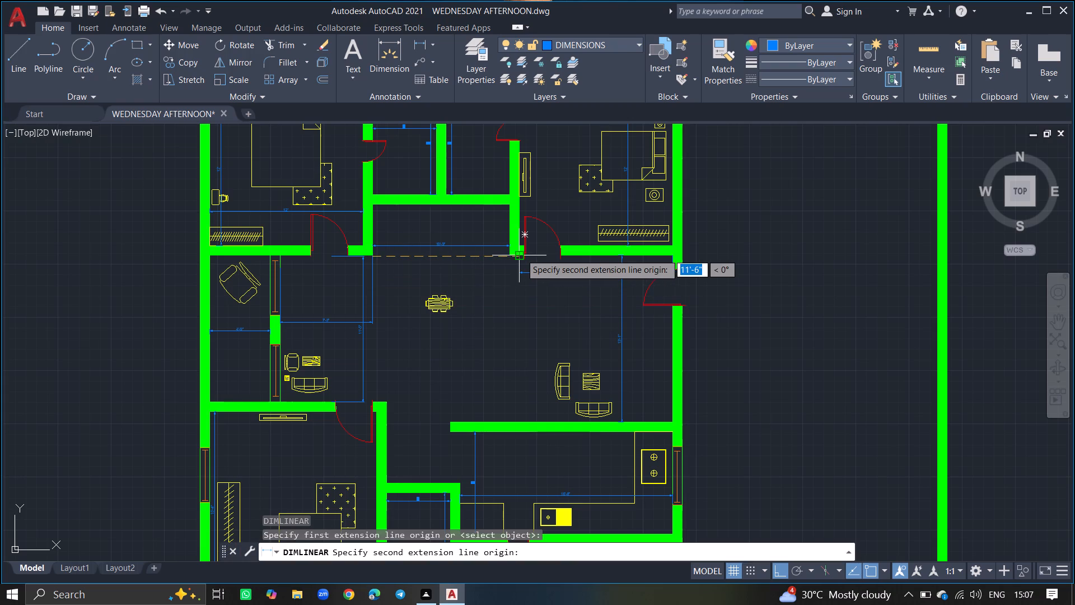
{"action": "scroll", "coordinate": [521, 254], "scroll_direction": "up", "scroll_amount": 6, "text": "ctrl"}
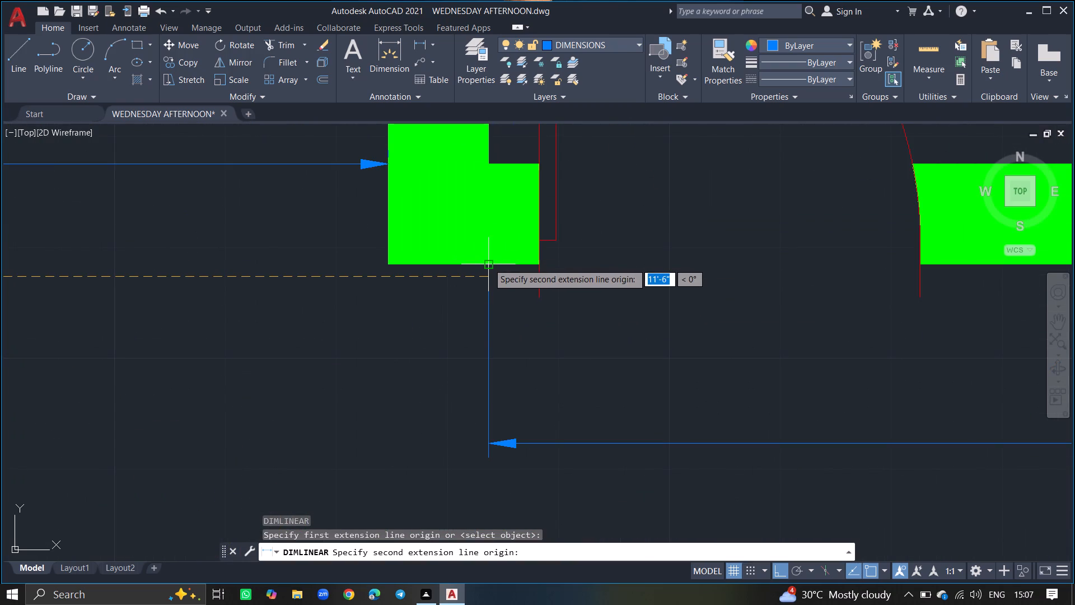
{"action": "left_click_drag", "start_coordinate": [488, 263], "coordinate": [424, 350]}
{"action": "scroll", "coordinate": [424, 350], "scroll_direction": "down", "scroll_amount": 4, "text": "ctrl"}
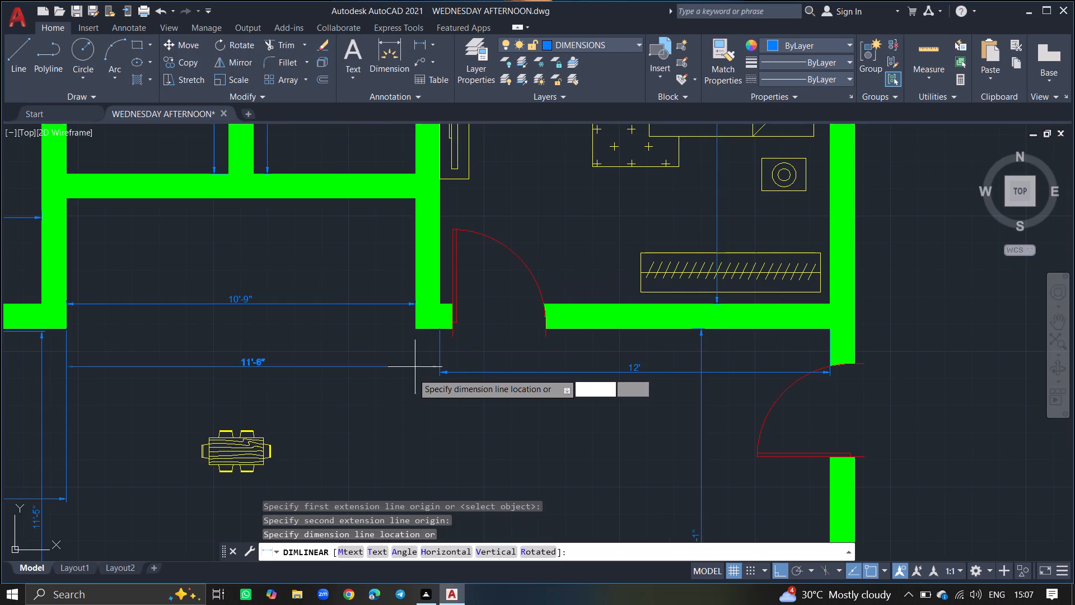
{"action": "left_click", "coordinate": [411, 376]}
Add a vertical linear dimension from the upper-right bedroom partition's lower outer corner to the kitchen top wall's upper face, between dining and living areas.
{"action": "scroll", "coordinate": [382, 345], "scroll_direction": "down", "scroll_amount": 3, "text": "ctrl"}
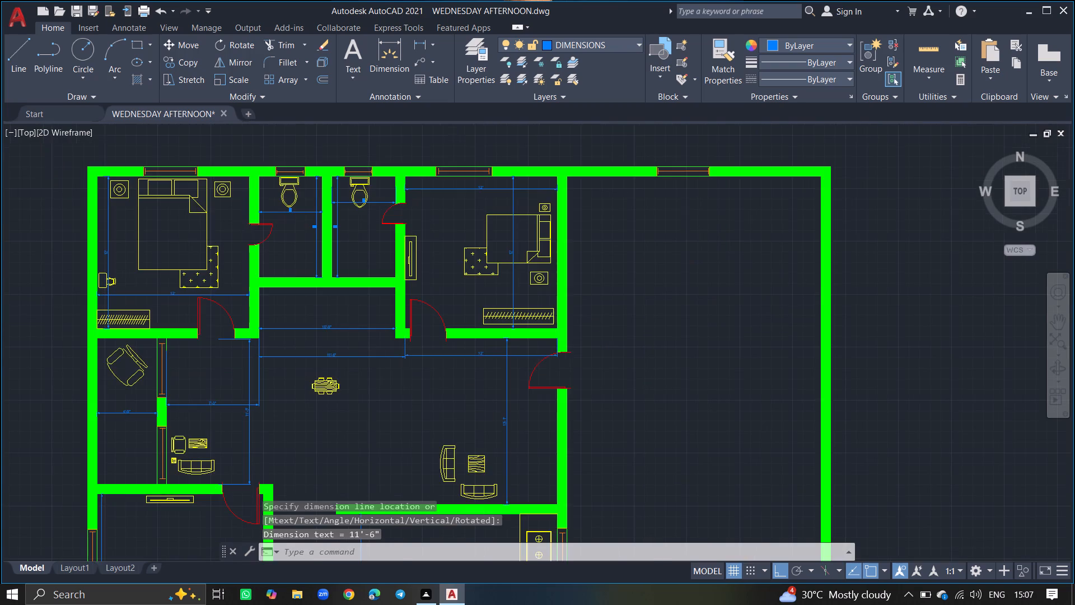
{"action": "type", "text": "DIML"}
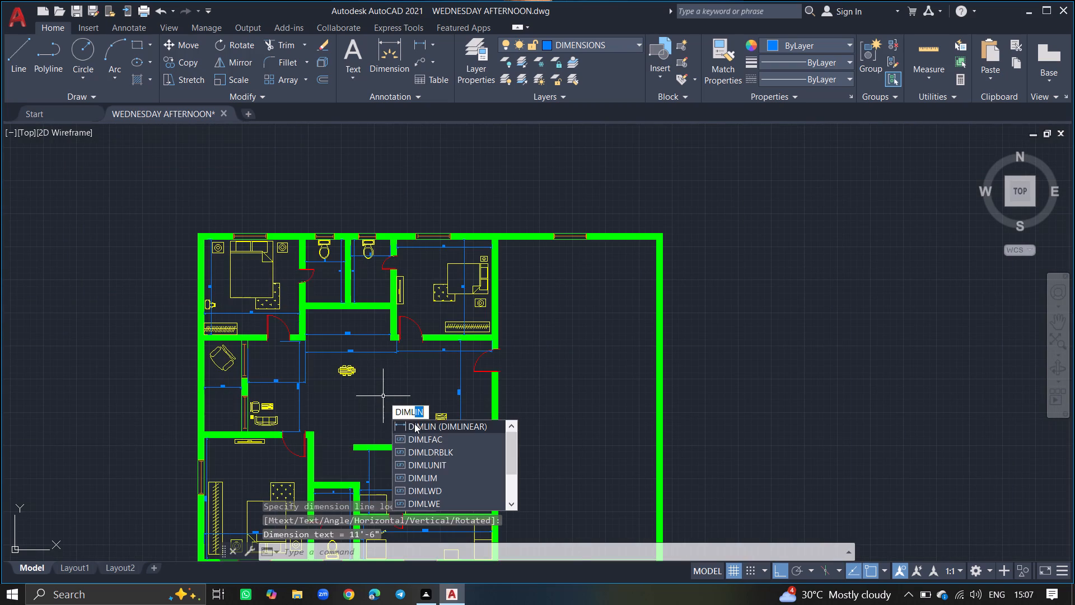
{"action": "left_click", "coordinate": [414, 424]}
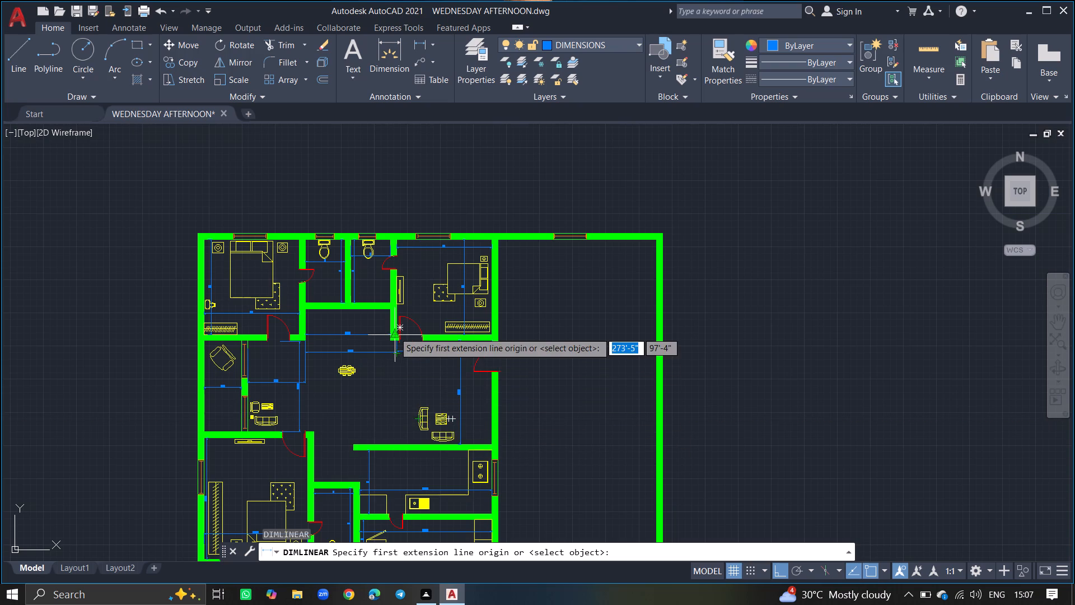
{"action": "scroll", "coordinate": [394, 332], "scroll_direction": "up", "scroll_amount": 5, "text": "ctrl"}
{"action": "left_click_drag", "start_coordinate": [365, 387], "coordinate": [354, 409]}
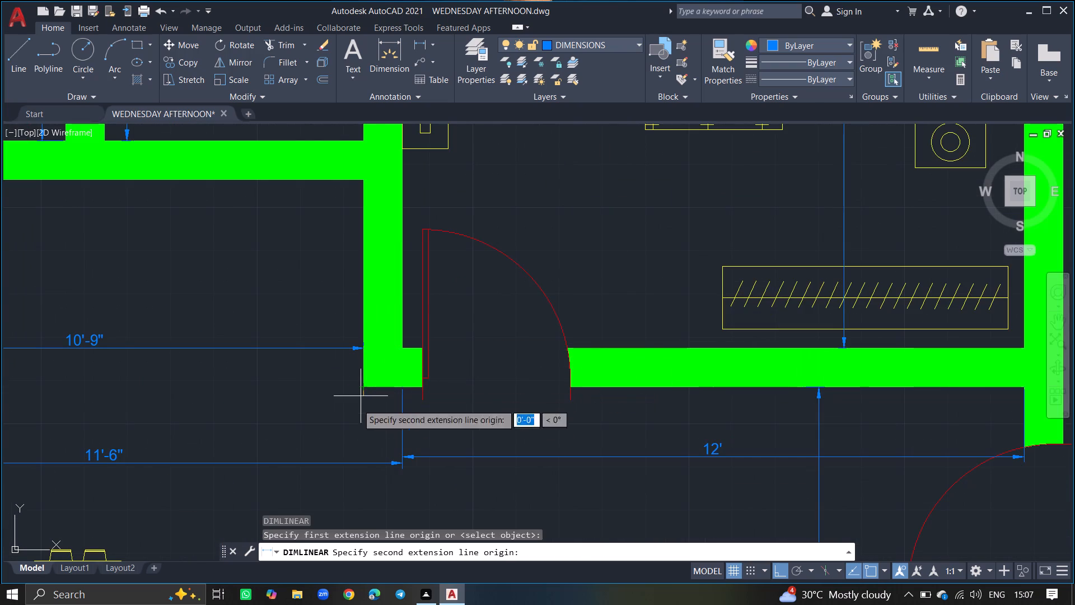
{"action": "left_click_drag", "start_coordinate": [354, 409], "coordinate": [343, 414]}
{"action": "scroll", "coordinate": [343, 414], "scroll_direction": "down", "scroll_amount": 5, "text": "ctrl"}
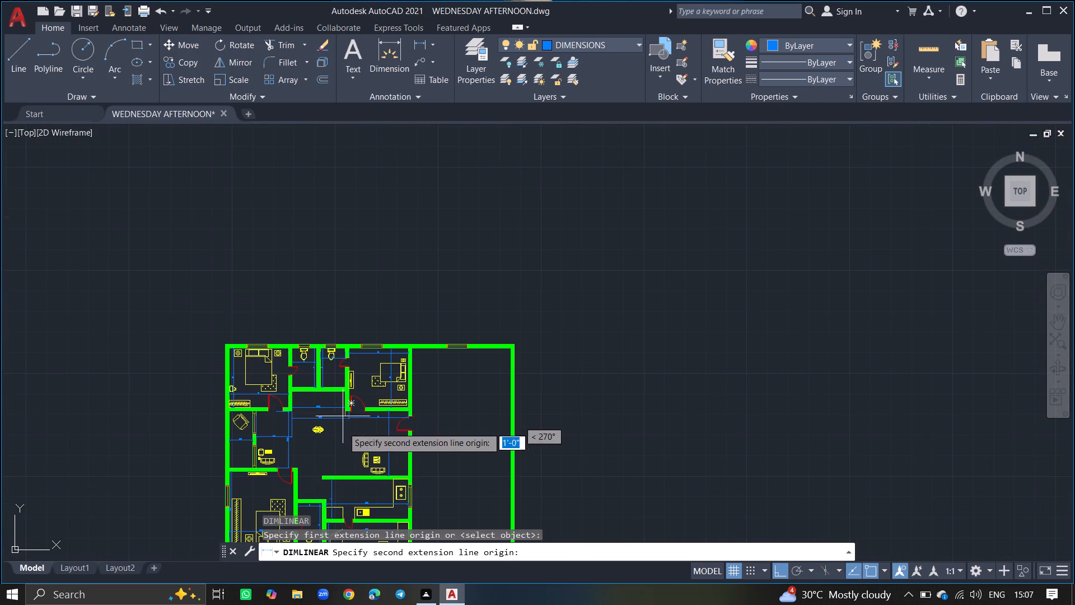
{"action": "scroll", "coordinate": [346, 477], "scroll_direction": "up", "scroll_amount": 8, "text": "ctrl"}
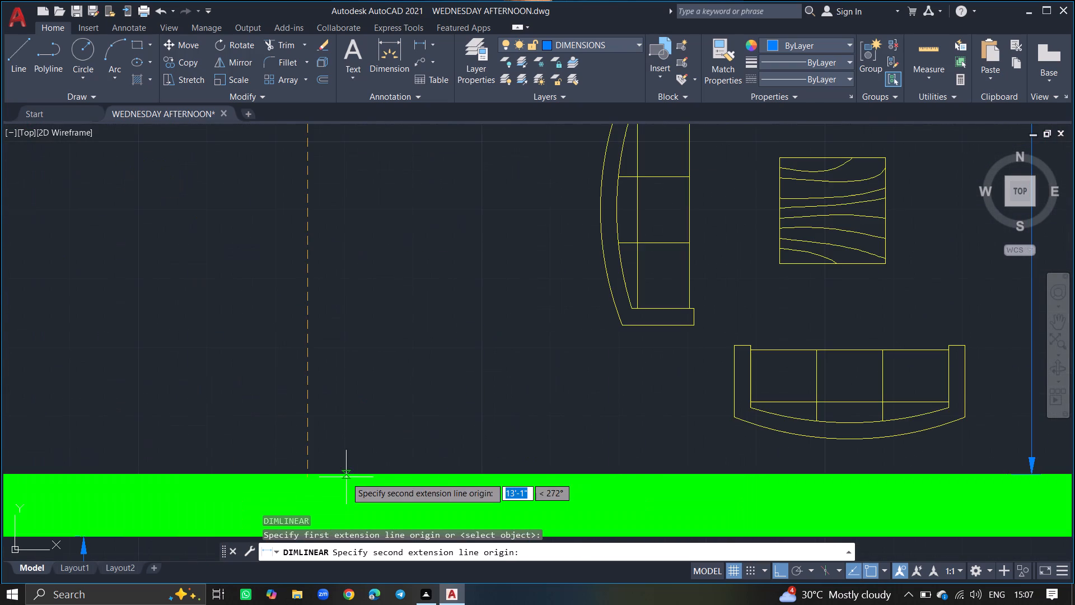
{"action": "left_click", "coordinate": [306, 474]}
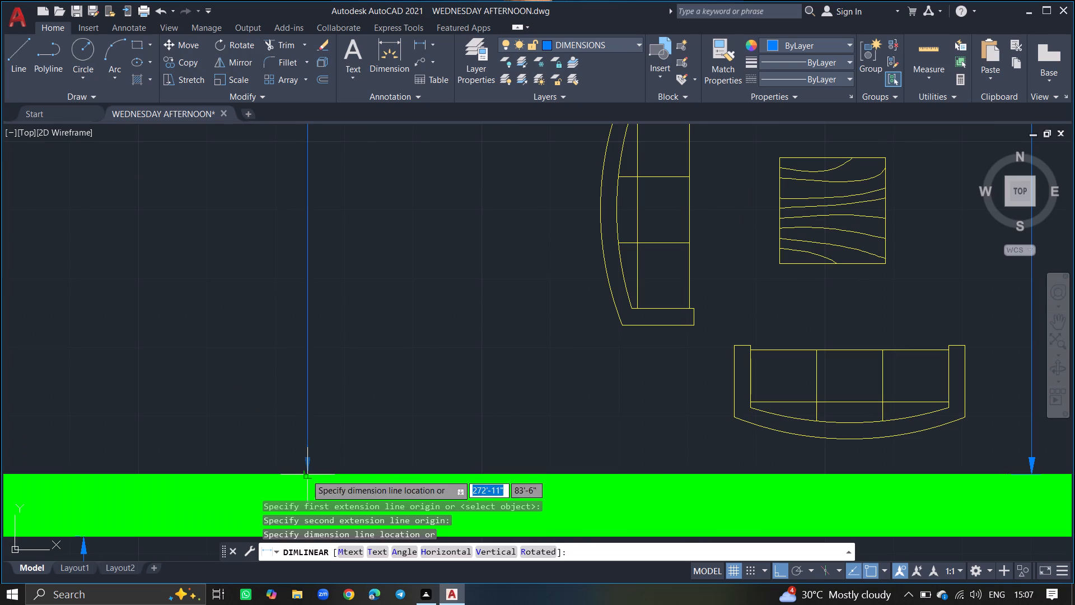
{"action": "left_click", "coordinate": [303, 432]}
Make TEXT the current layer in the layer properties.
{"action": "scroll", "coordinate": [288, 380], "scroll_direction": "down", "scroll_amount": 3, "text": "ctrl"}
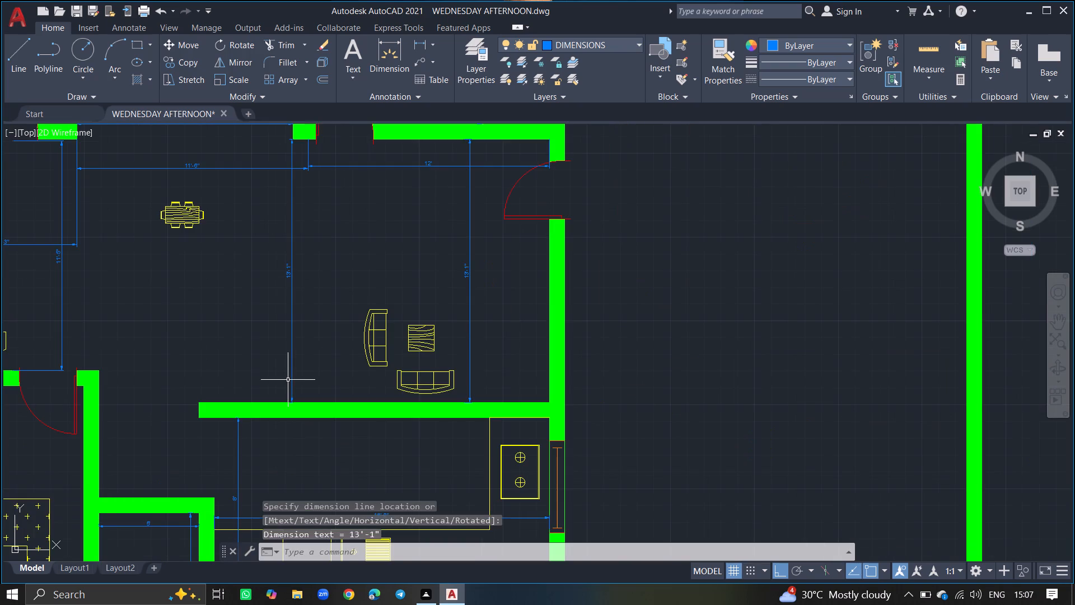
{"action": "scroll", "coordinate": [254, 346], "scroll_direction": "down", "scroll_amount": 4, "text": "ctrl"}
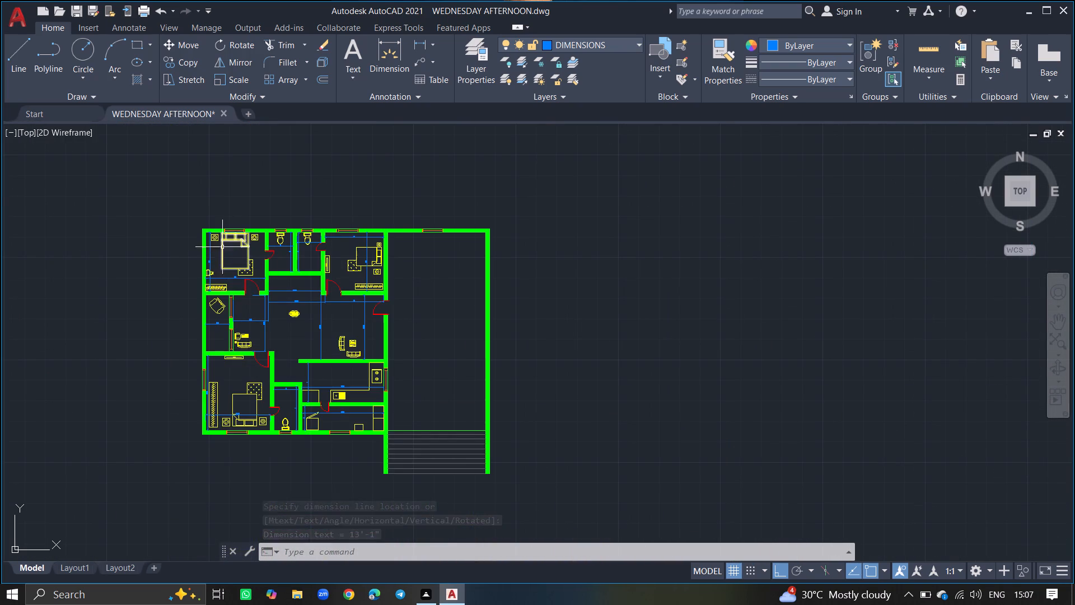
{"action": "left_click", "coordinate": [473, 61]}
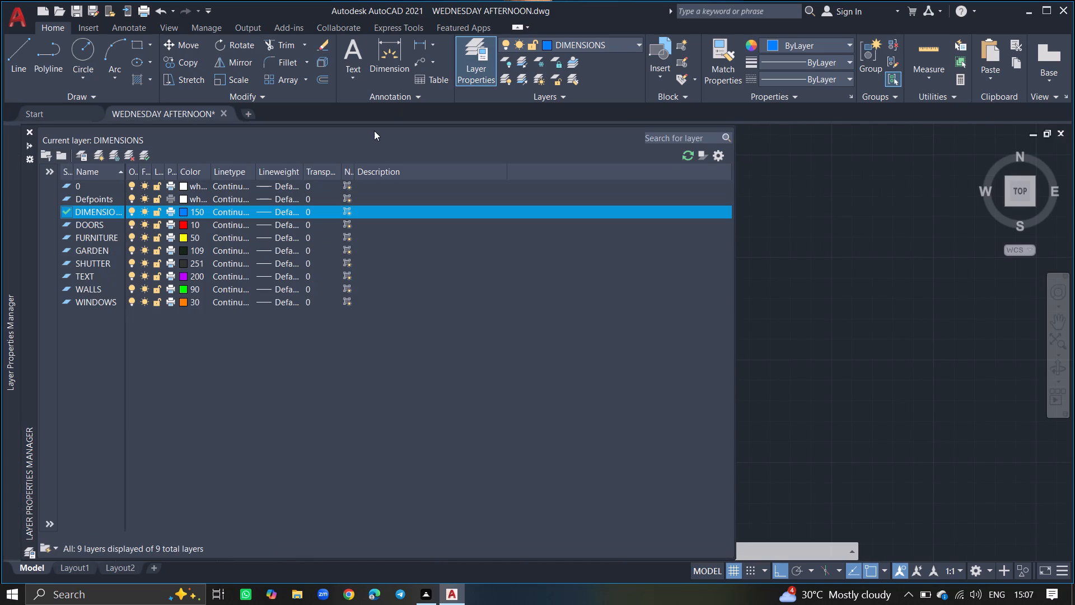
{"action": "double_click", "coordinate": [91, 274]}
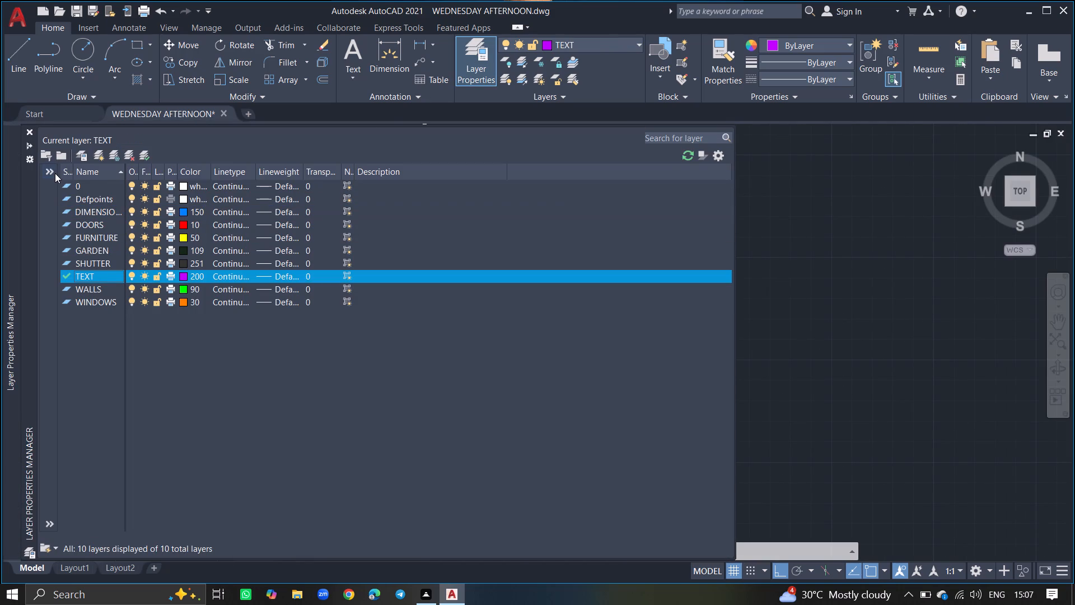
{"action": "left_click", "coordinate": [31, 128]}
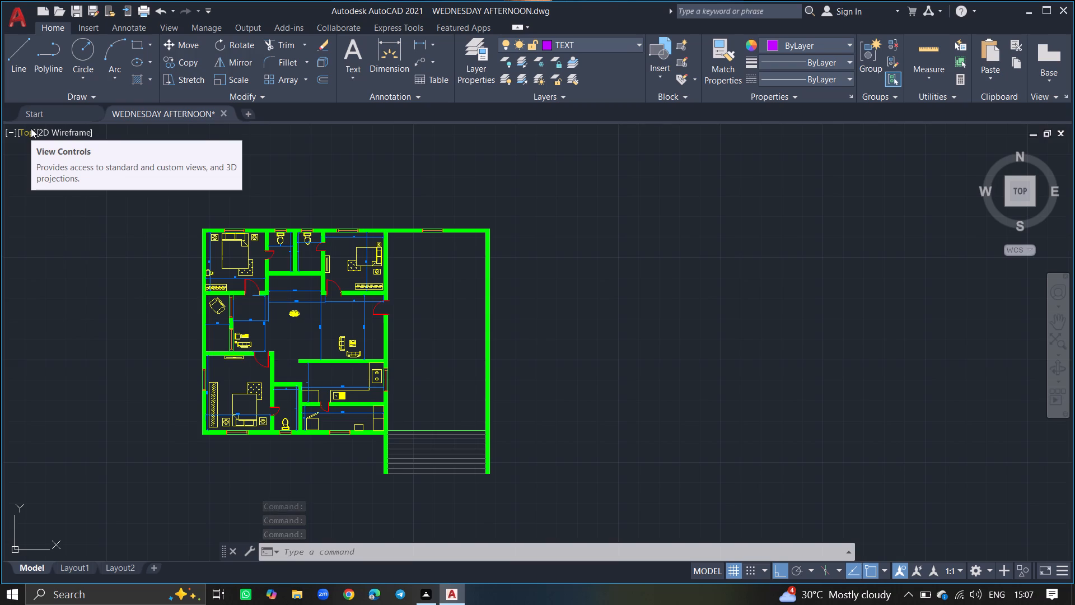
Start a multiline text (MTEXT) over the bed in the upper-left bedroom.
{"action": "scroll", "coordinate": [229, 246], "scroll_direction": "up", "scroll_amount": 5, "text": "ctrl"}
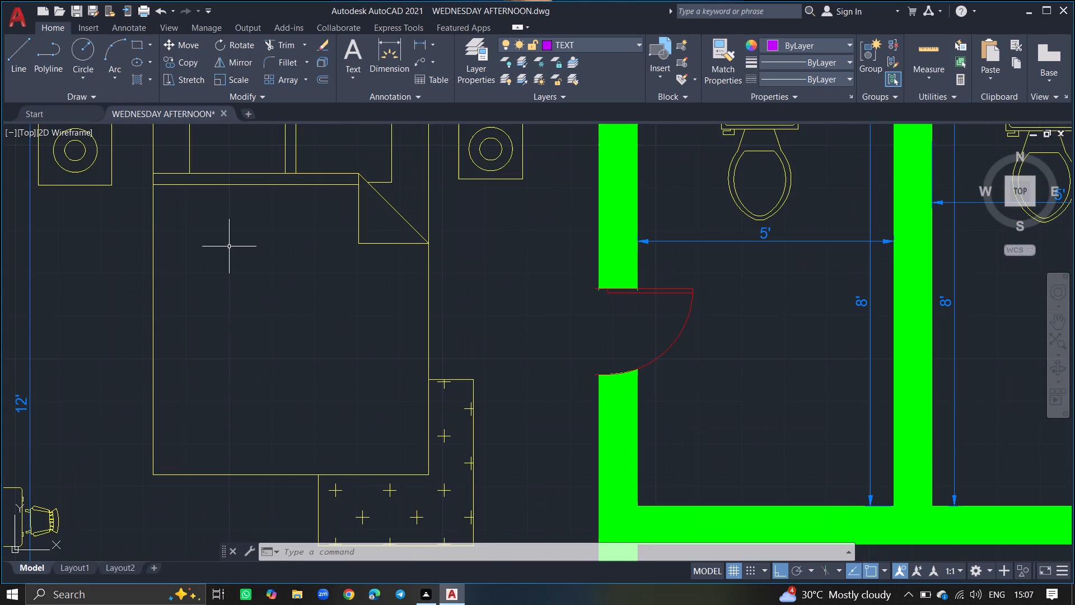
{"action": "type", "text": "MTEXT"}
{"action": "key", "text": "Return"}
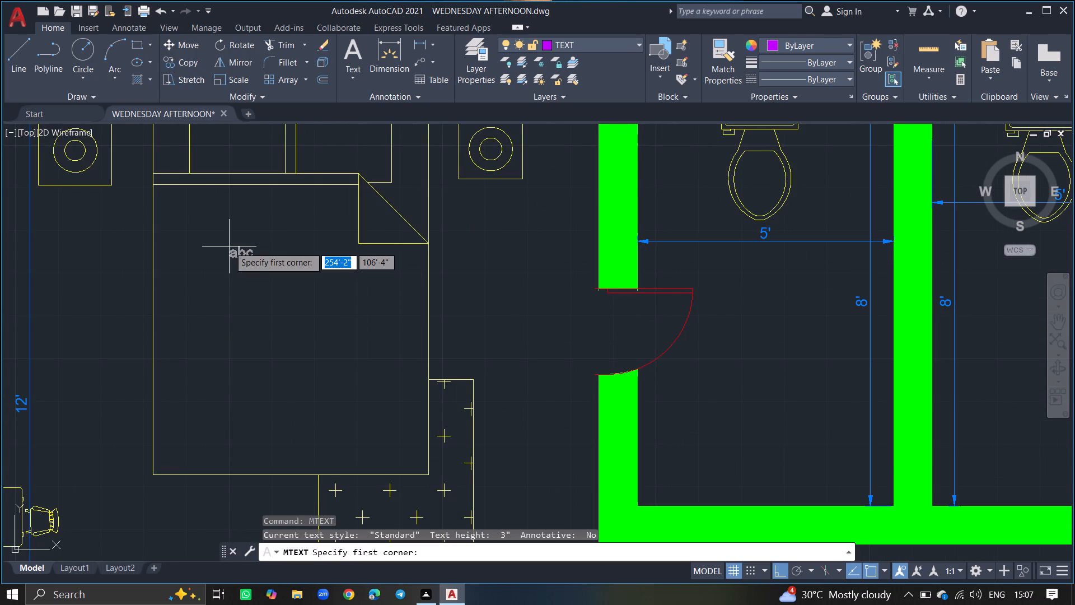